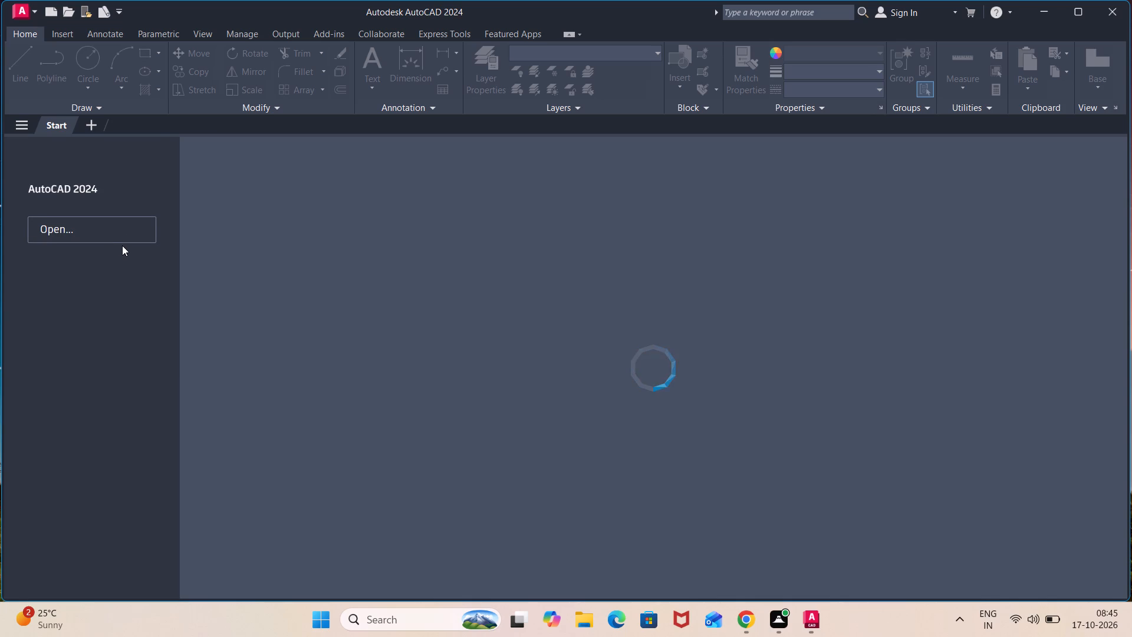
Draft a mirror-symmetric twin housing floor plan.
Create a new blank drawing from the start page.
double_click(87, 260)
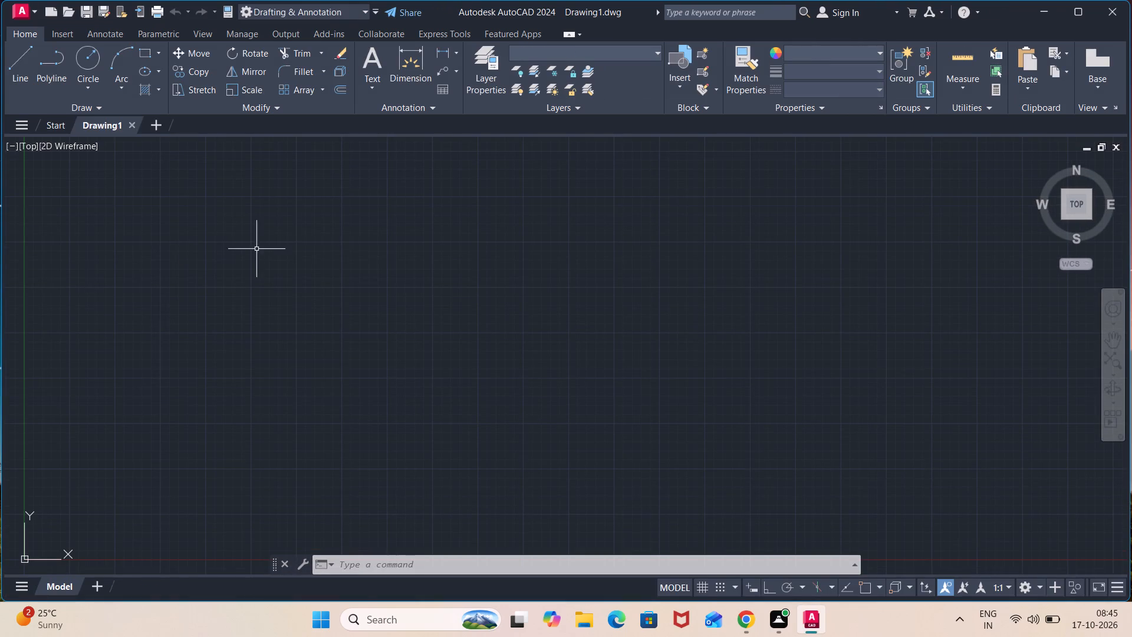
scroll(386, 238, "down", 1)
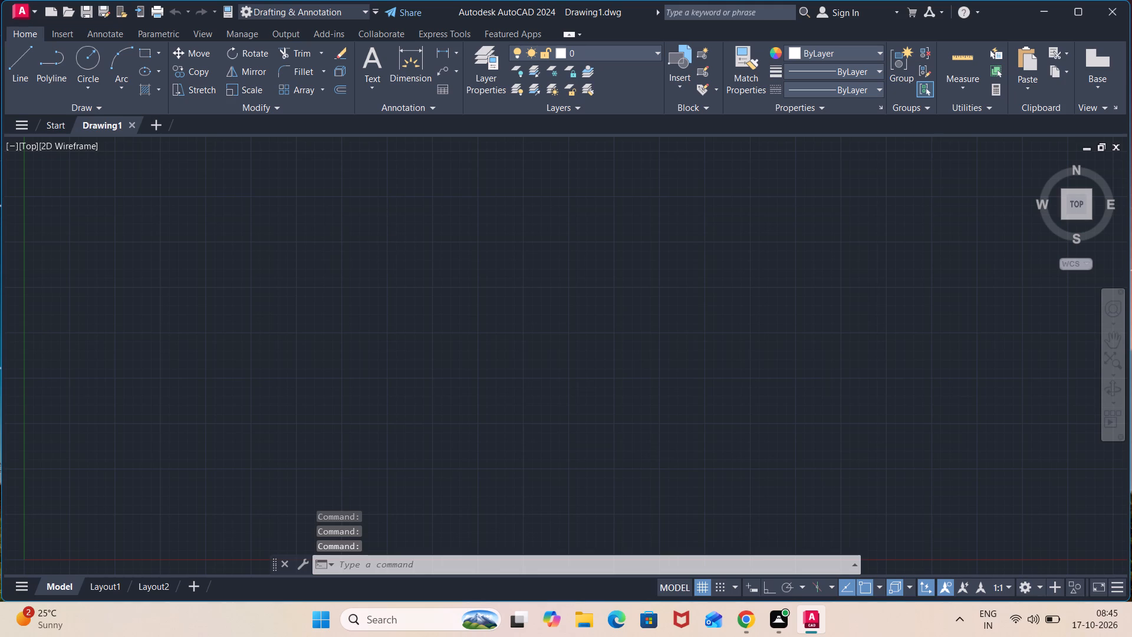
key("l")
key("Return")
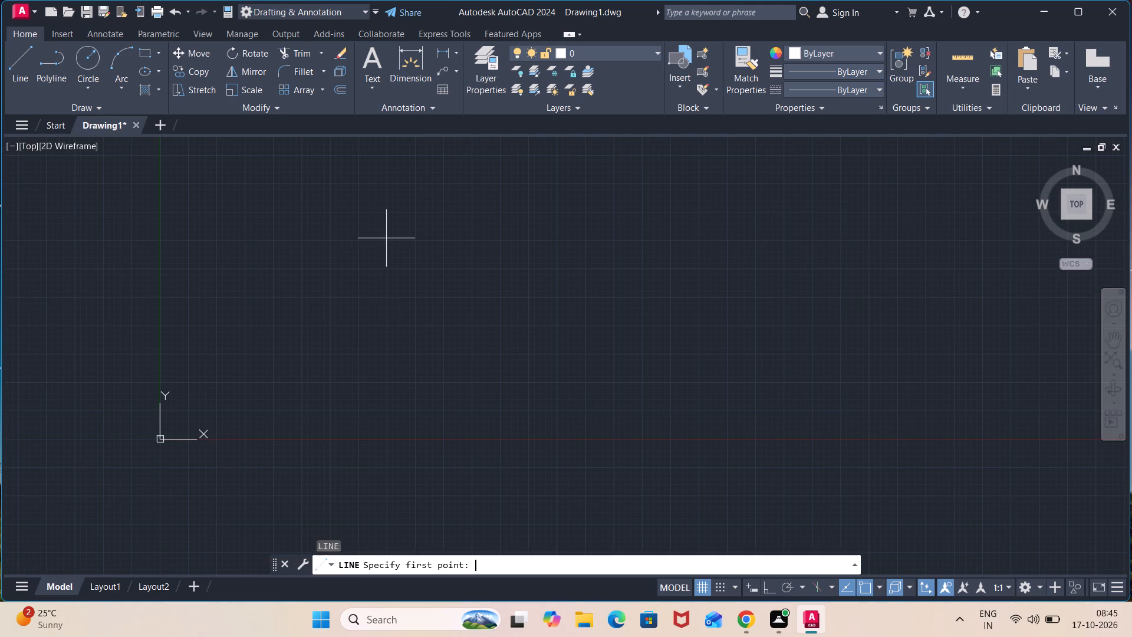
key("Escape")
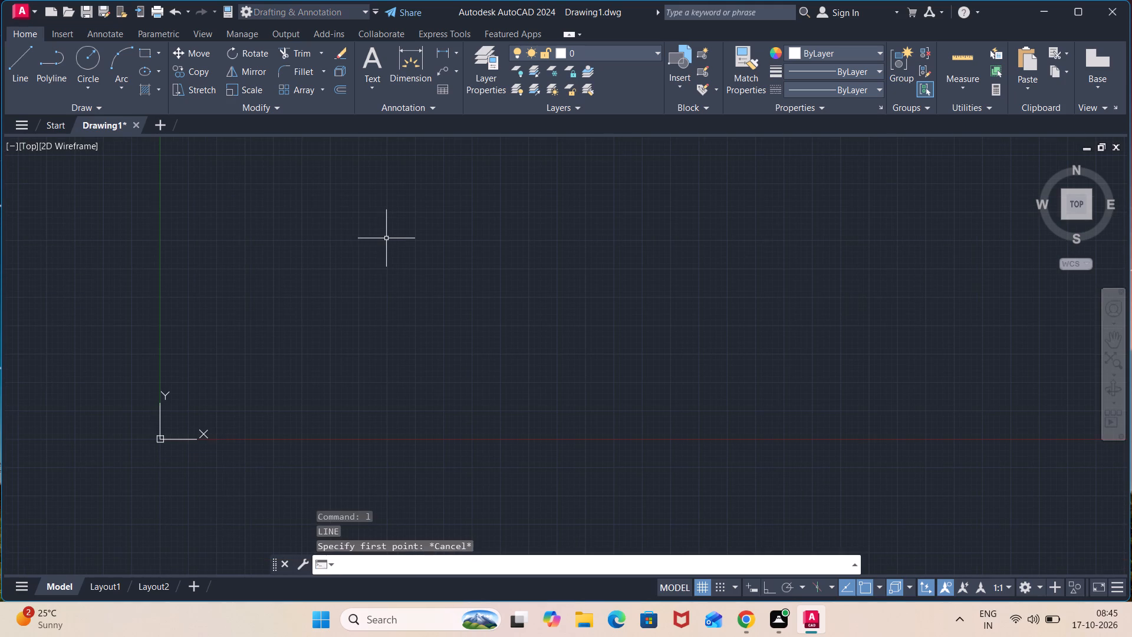
Open the Options dialog to view its file location settings, then close it without changing anything.
type("op")
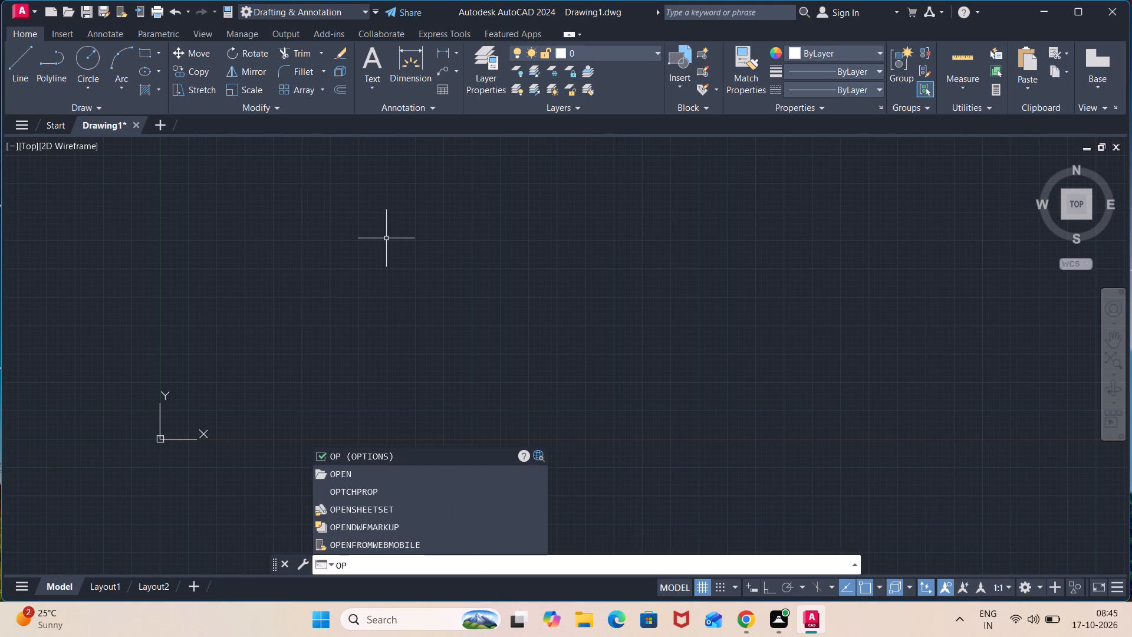
key("Return")
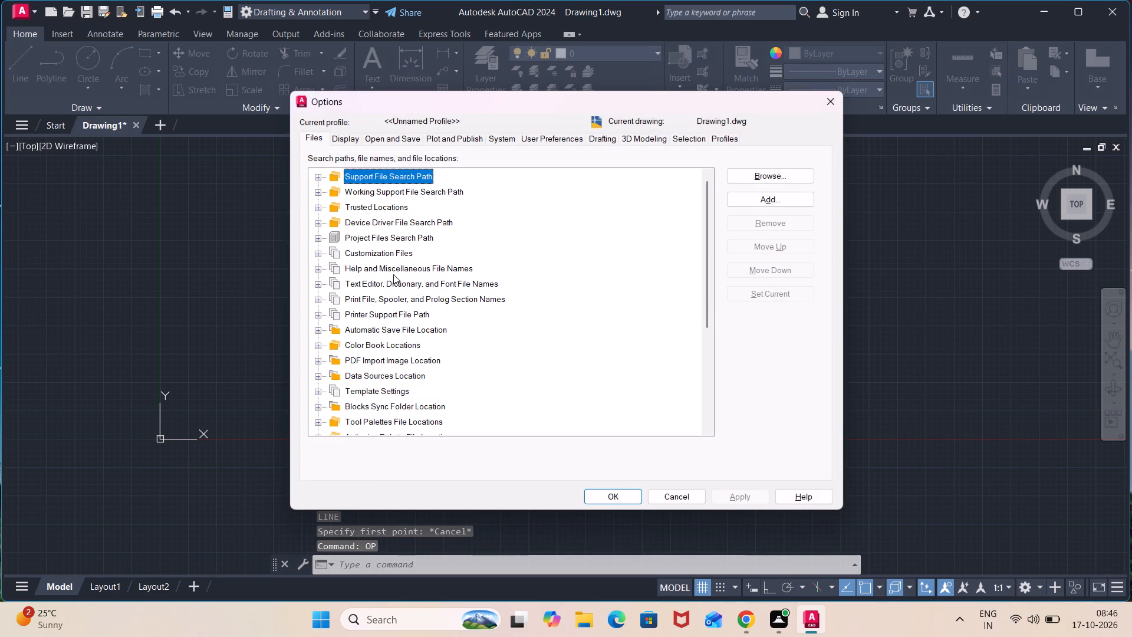
left_click(615, 500)
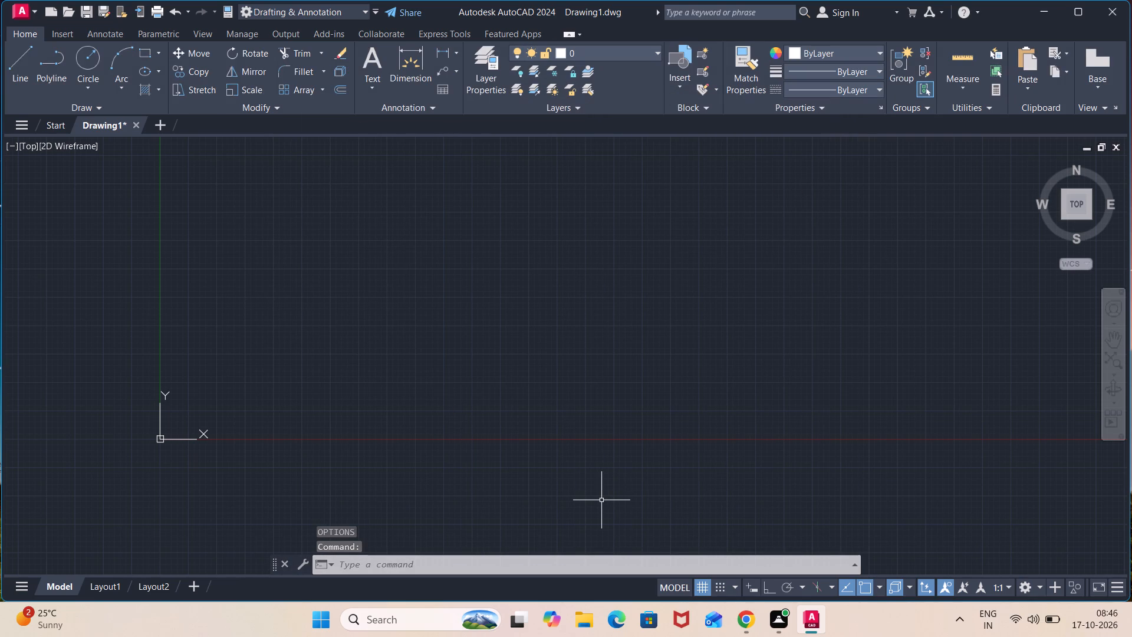
Start saving the new drawing to bring up the Save Drawing As dialog.
key("ctrl+s")
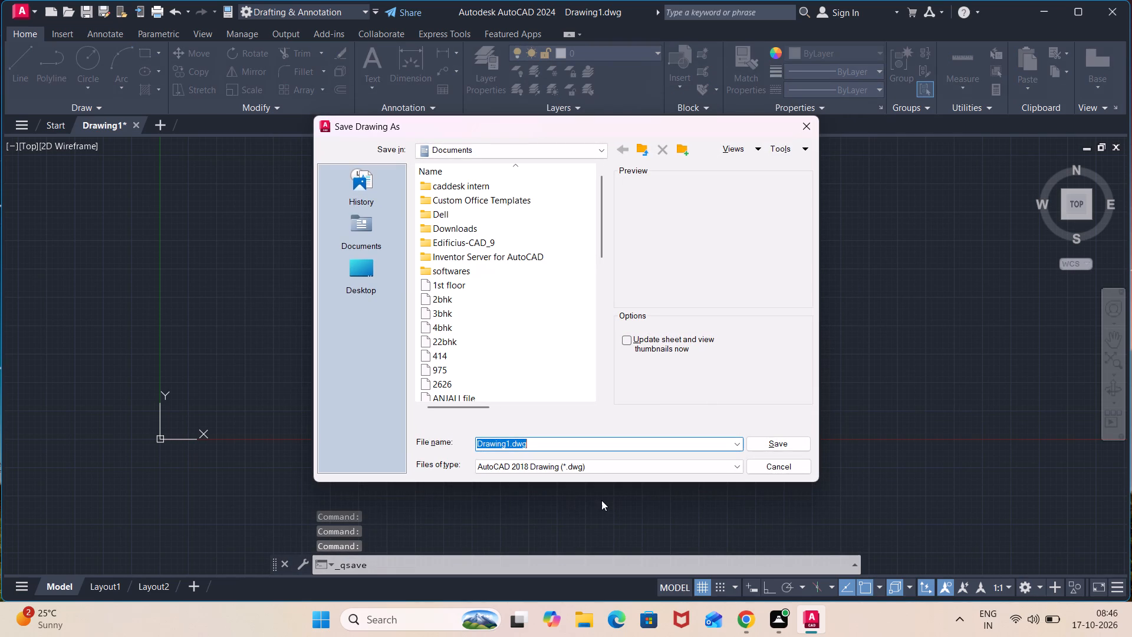
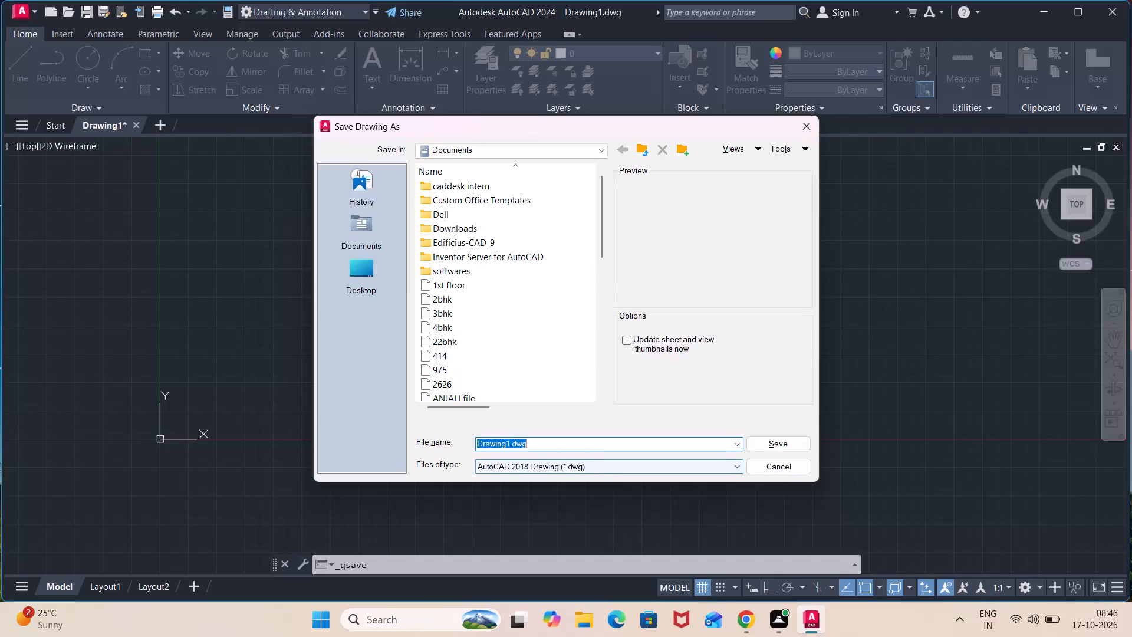
Save the new drawing as Drawing1.dwg in the Documents folder.
left_click(589, 445)
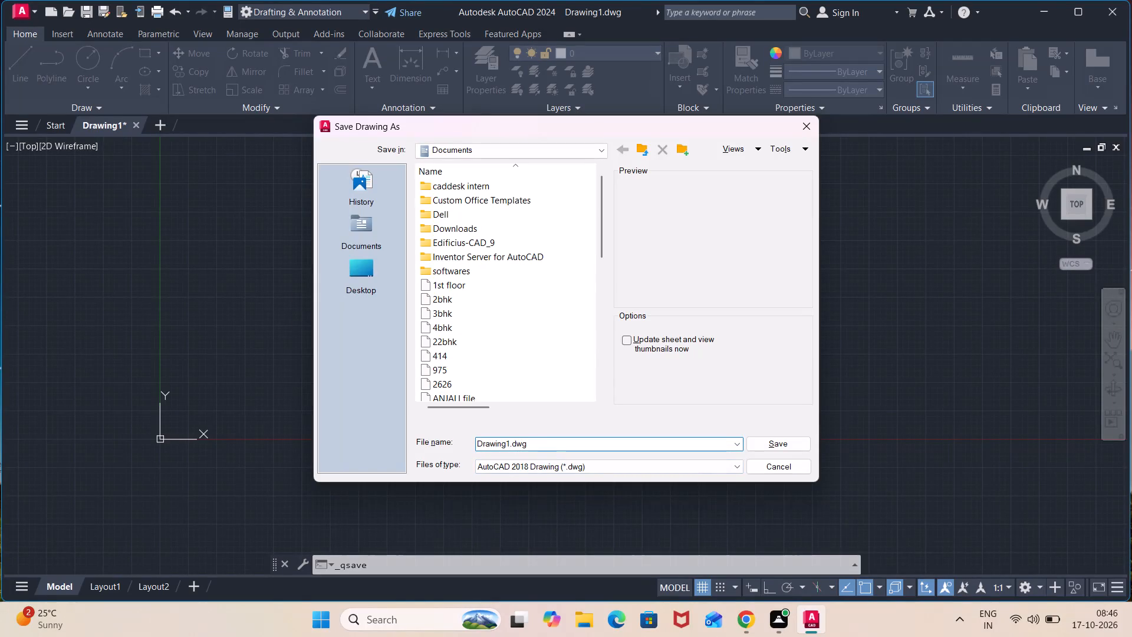
key("Return")
key("Return")
key("Return")
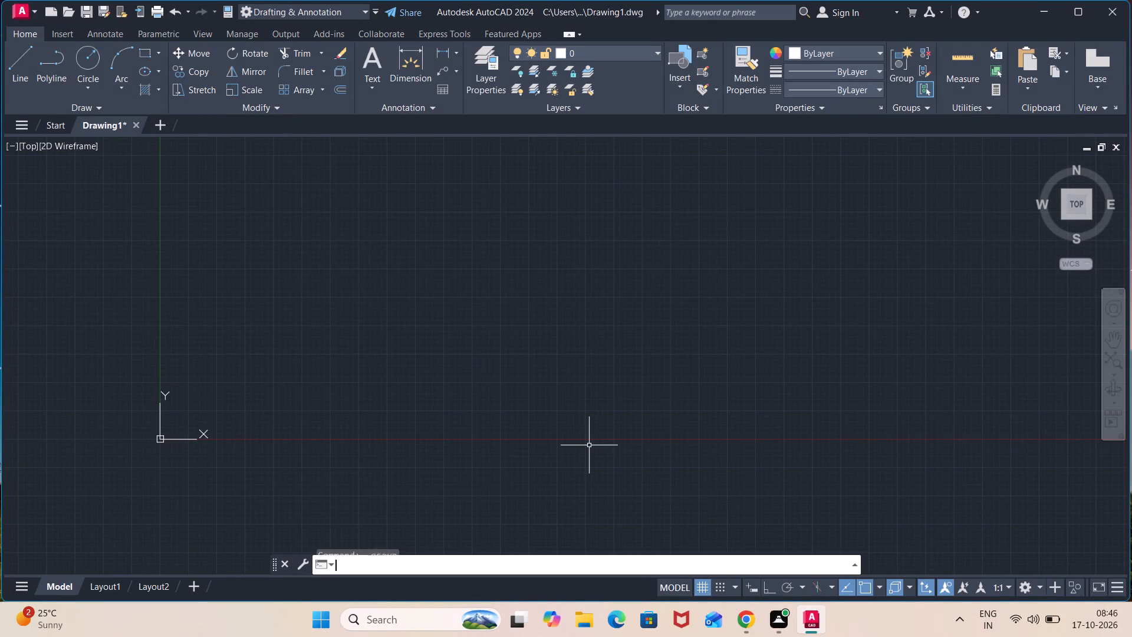
key("ctrl+s")
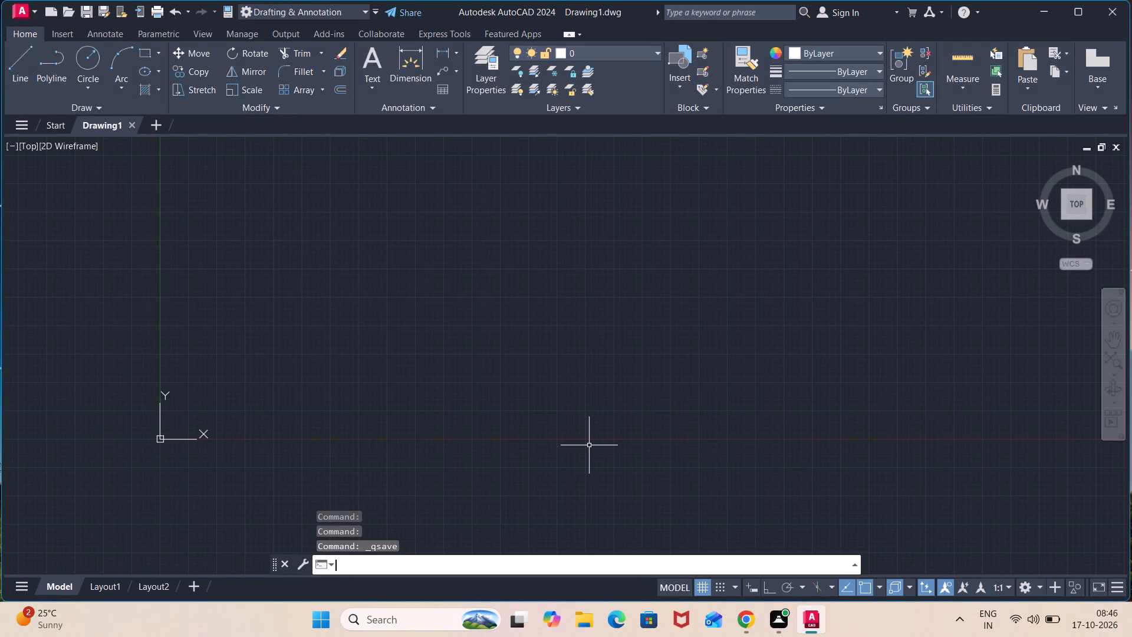
left_click(594, 17)
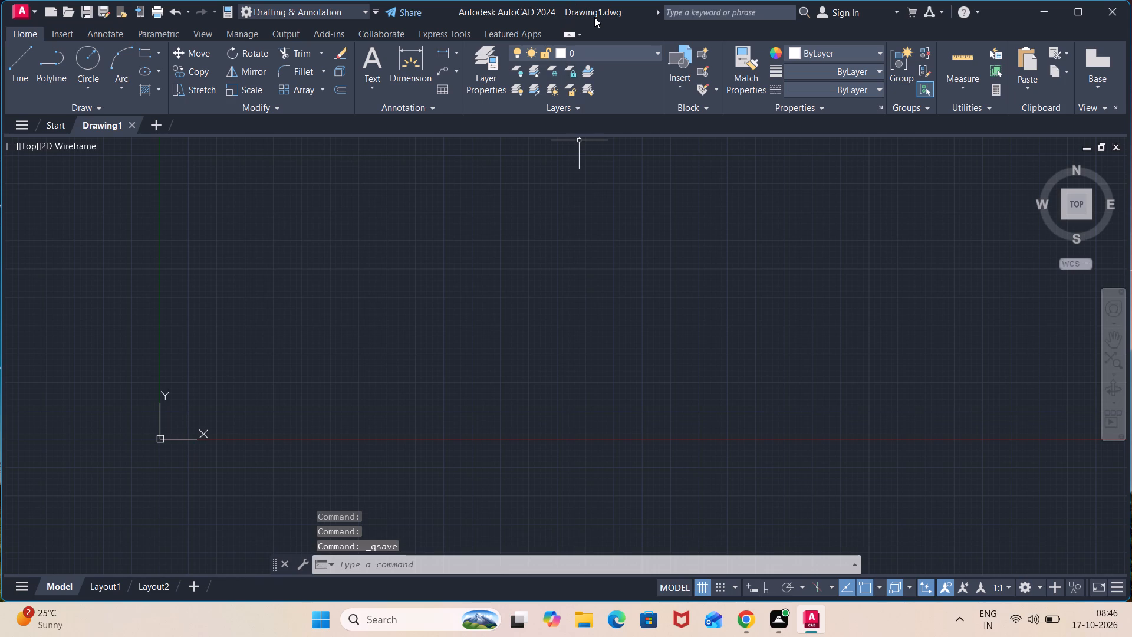
Save the drawing under the new name 1212 in the Documents folder.
left_click(28, 15)
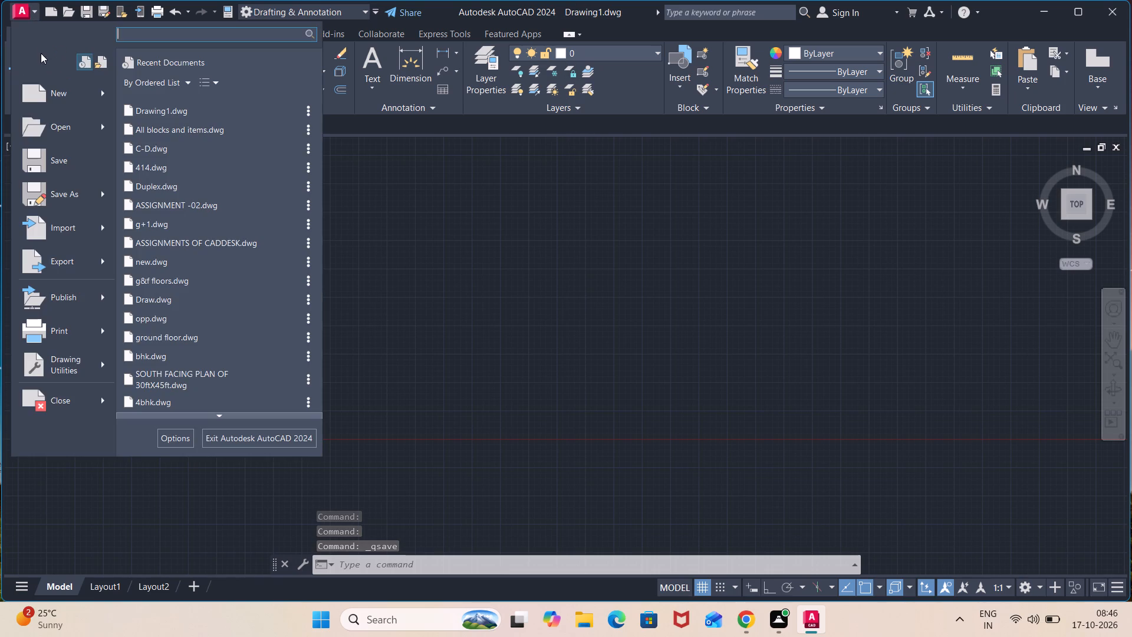
left_click(64, 196)
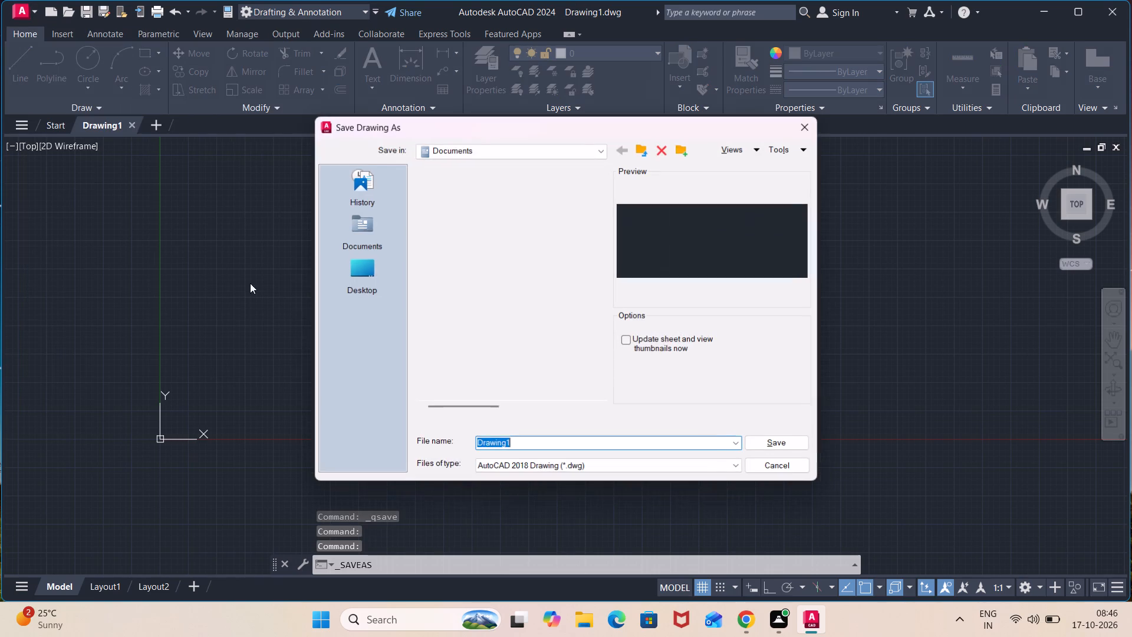
key("BackSpace")
key("BackSpace")
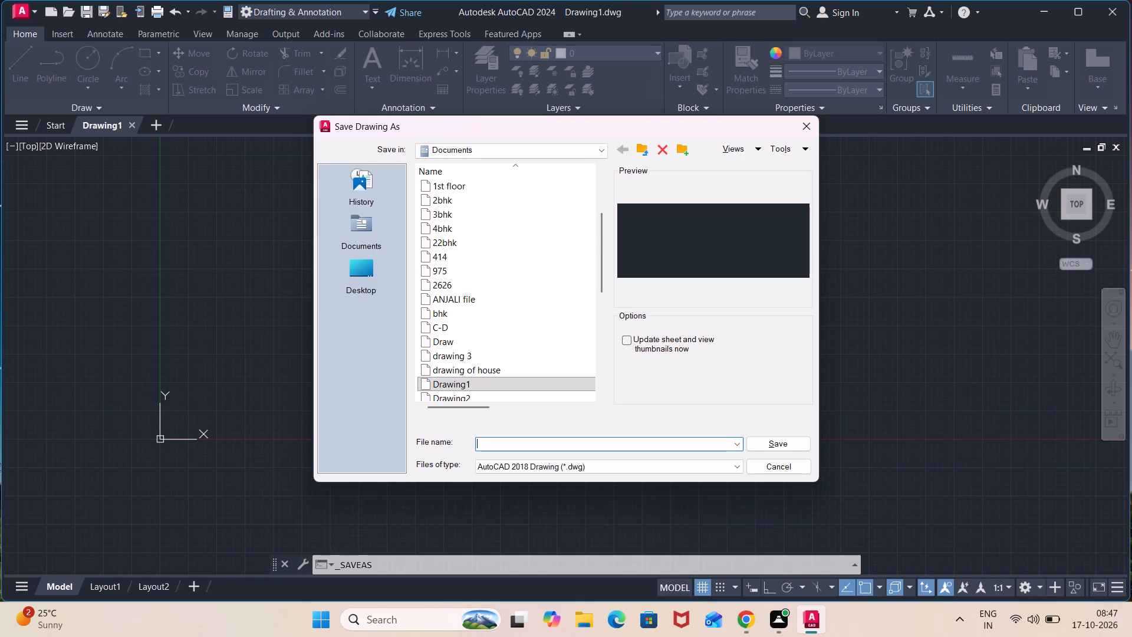
type("1212")
left_click(779, 442)
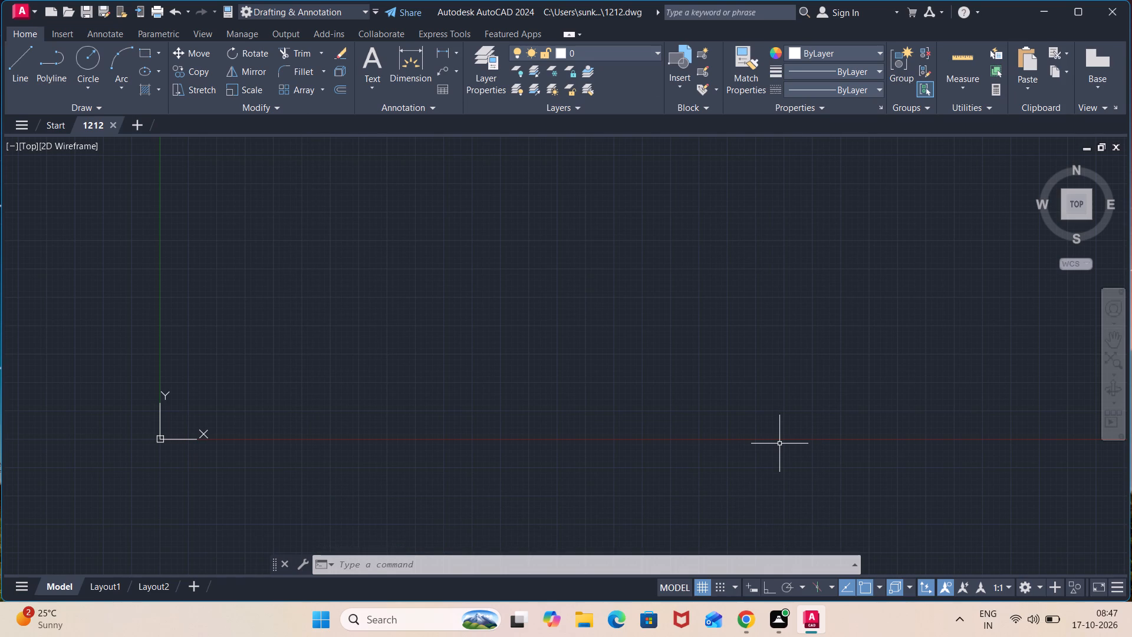
Turn on command log recording with LOGFILEON.
scroll(571, 293, "down", 2)
middle_click_drag(571, 293, 510, 369)
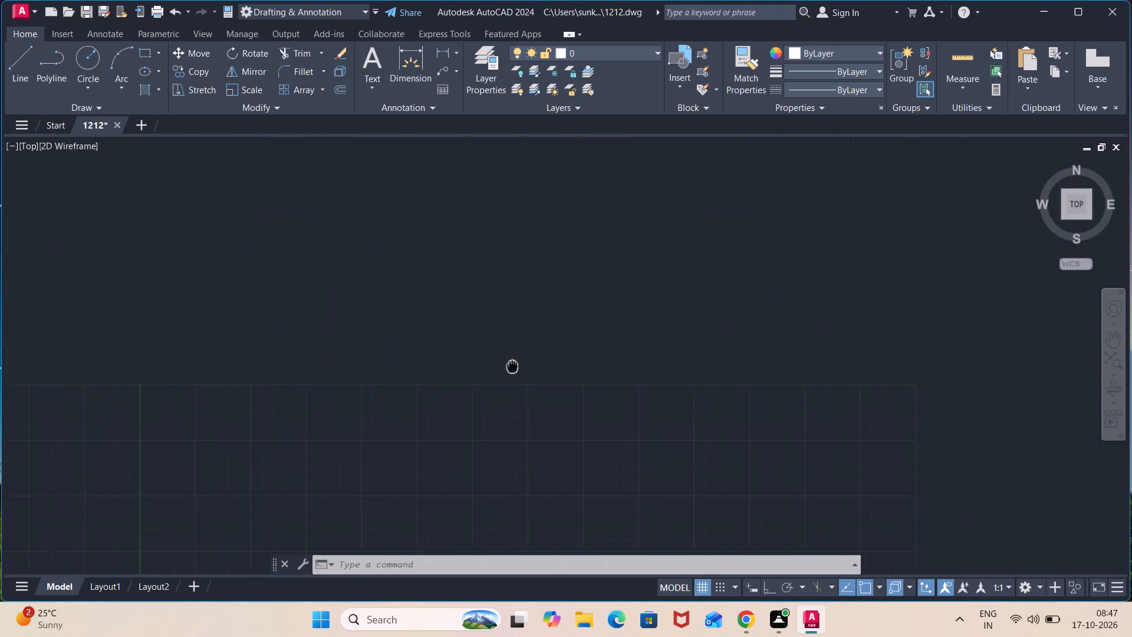
middle_click_drag(510, 369, 473, 426)
scroll(473, 427, "up", 1)
type("logfile")
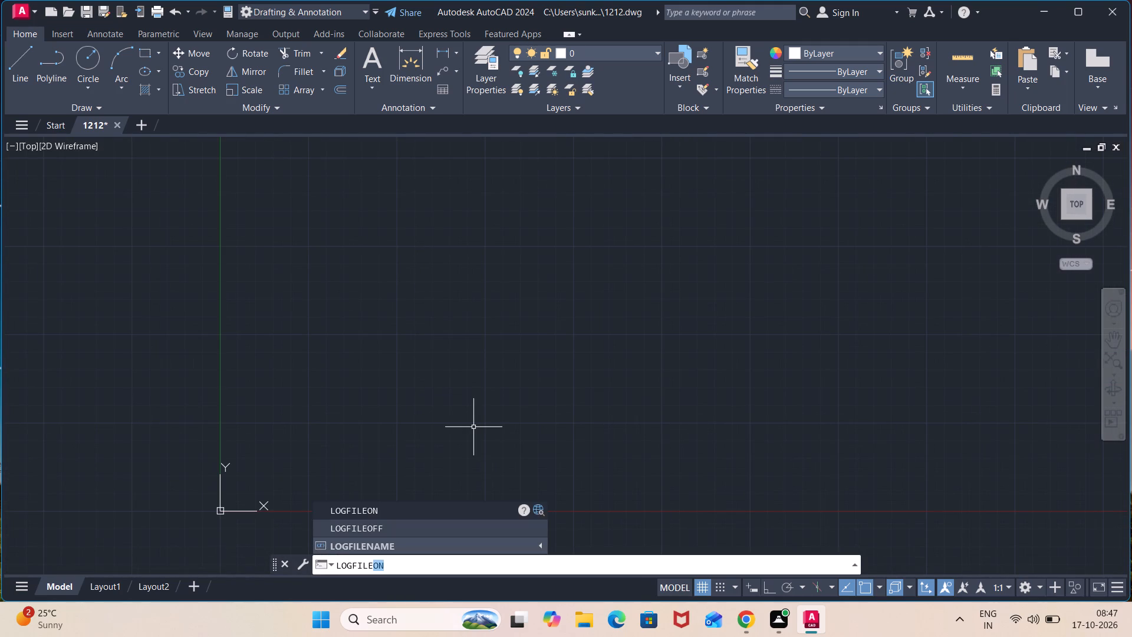
left_click(447, 506)
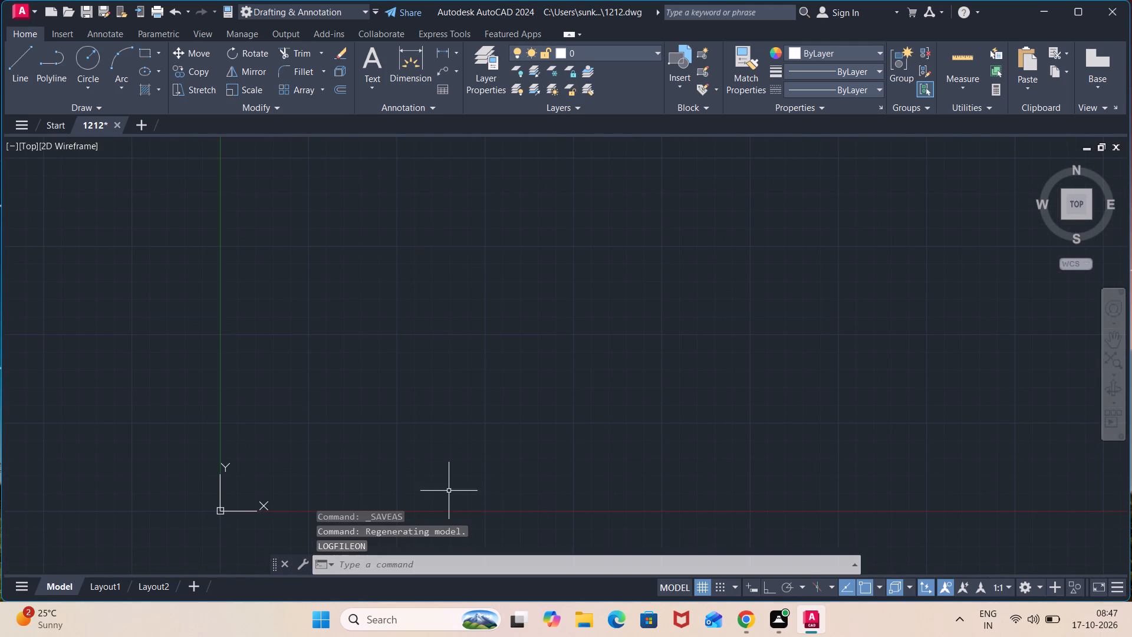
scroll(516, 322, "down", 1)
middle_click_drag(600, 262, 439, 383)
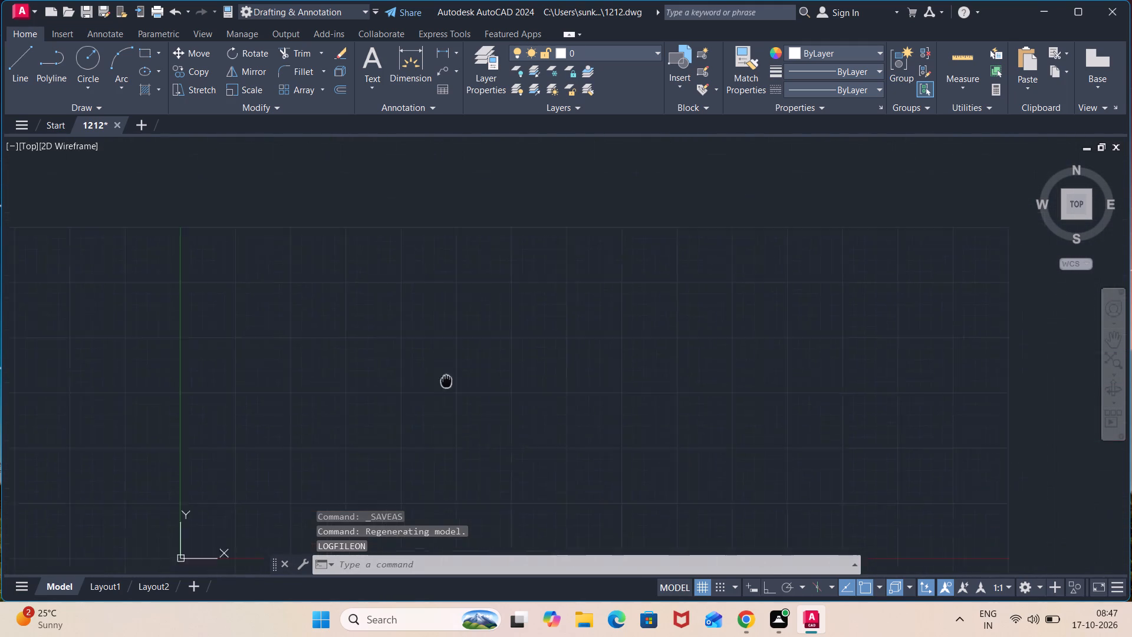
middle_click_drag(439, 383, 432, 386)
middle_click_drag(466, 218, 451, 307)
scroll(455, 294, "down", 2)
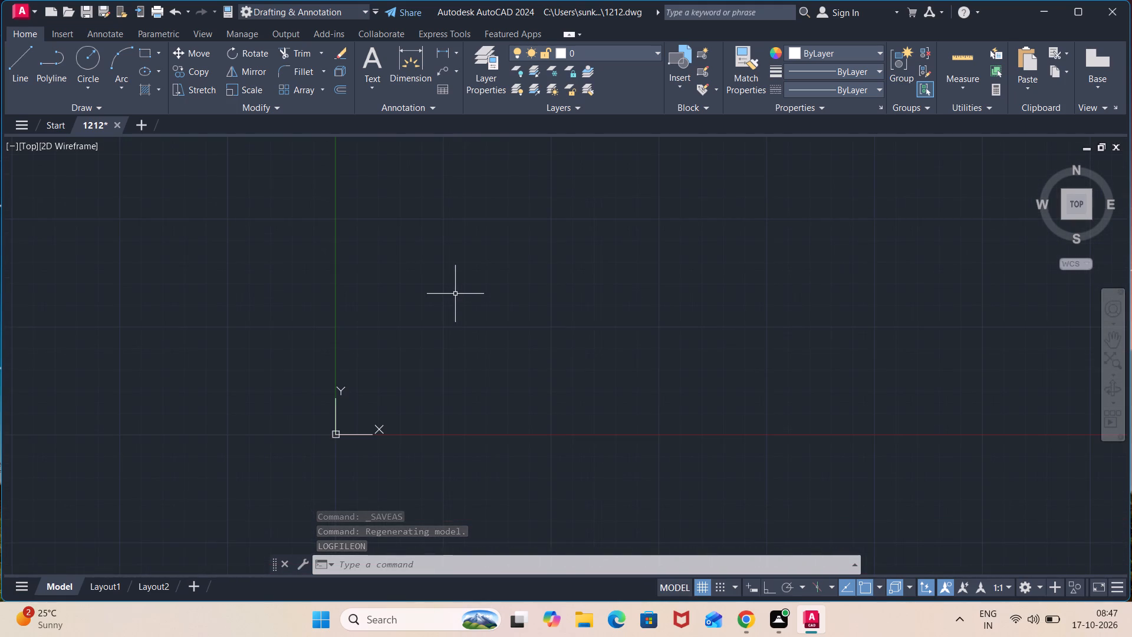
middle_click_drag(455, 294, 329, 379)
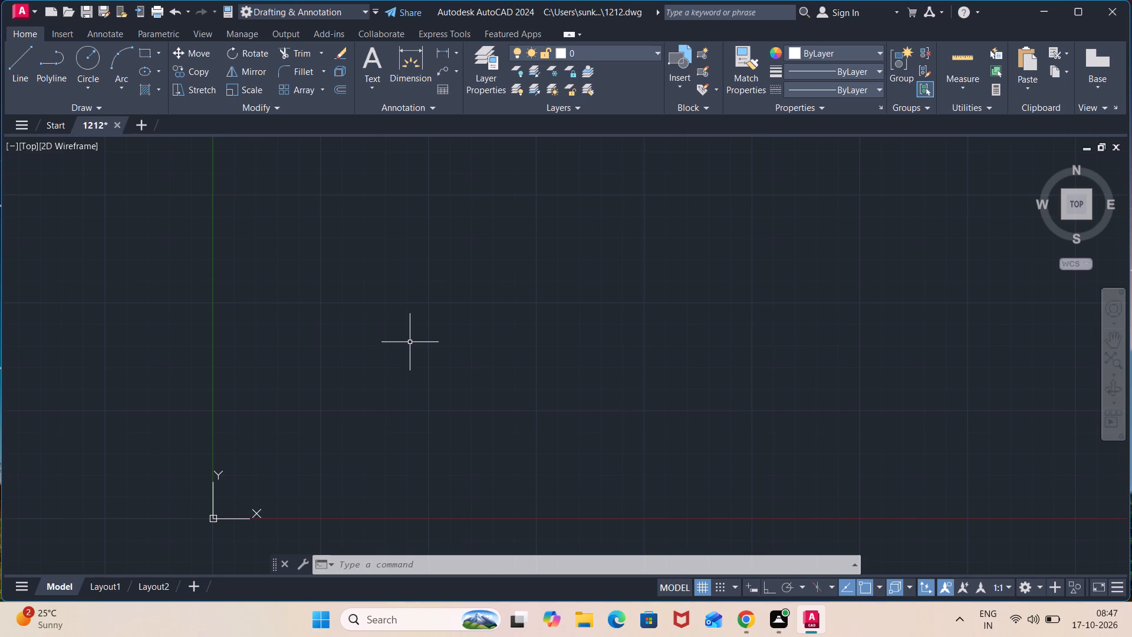
Set the drawing's length units to Engineering with a precision of 0'-0.00".
type("un")
key("Return")
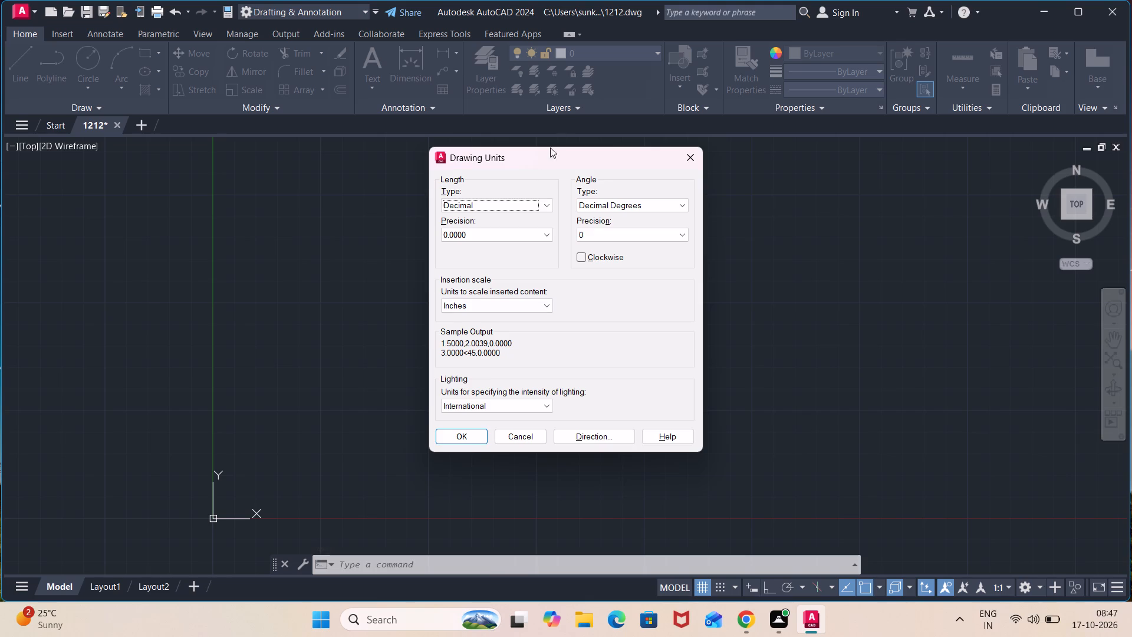
left_click(540, 210)
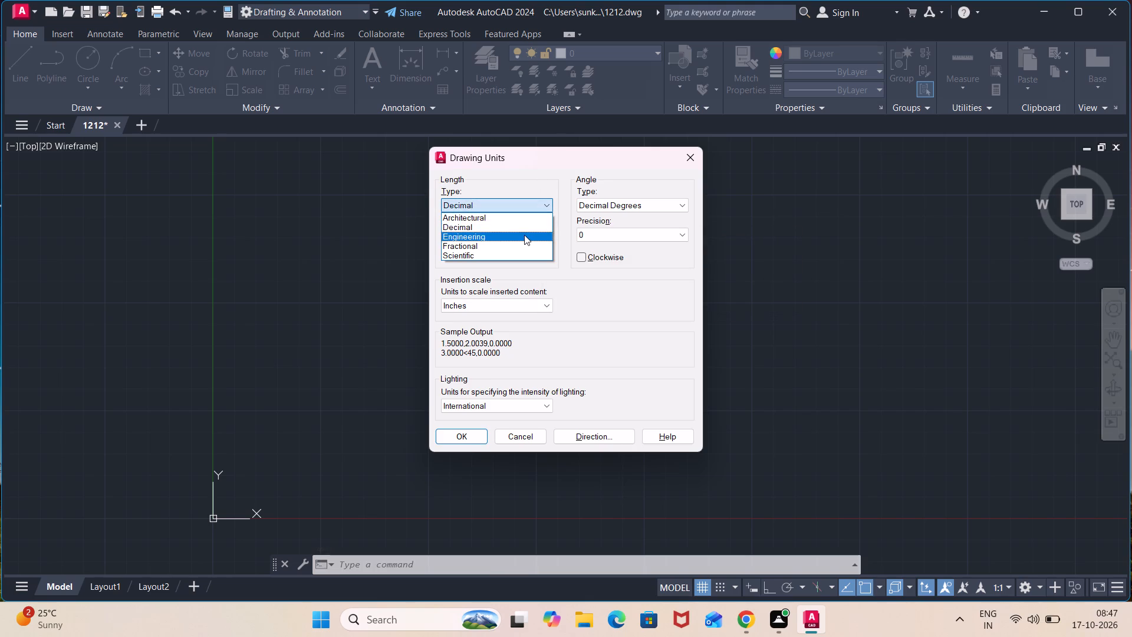
left_click(524, 235)
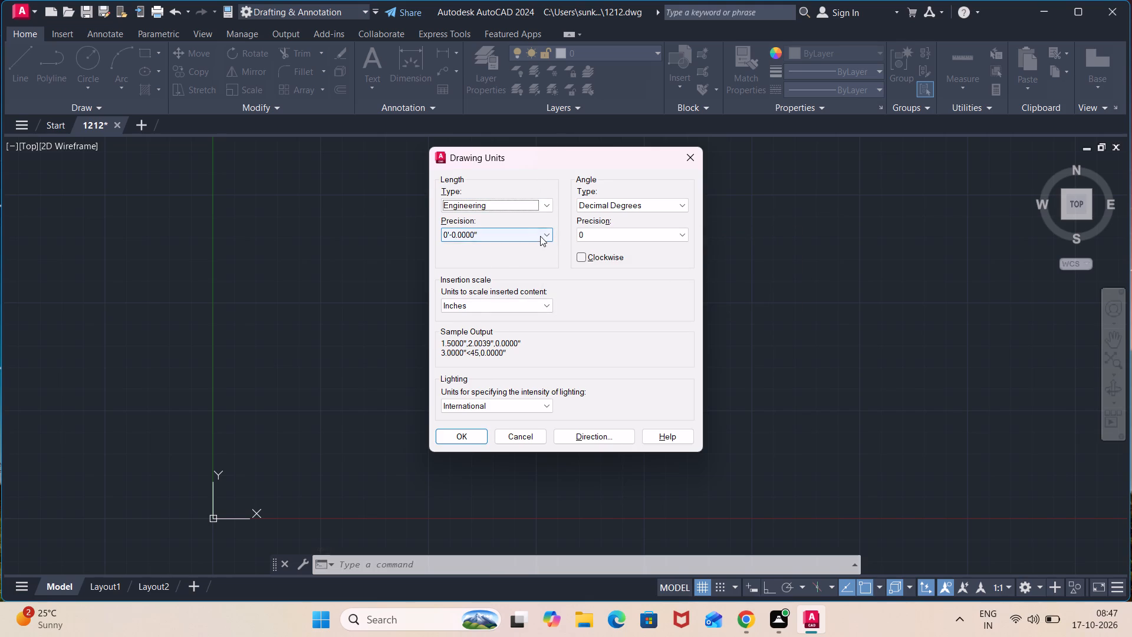
left_click(540, 236)
left_click(515, 265)
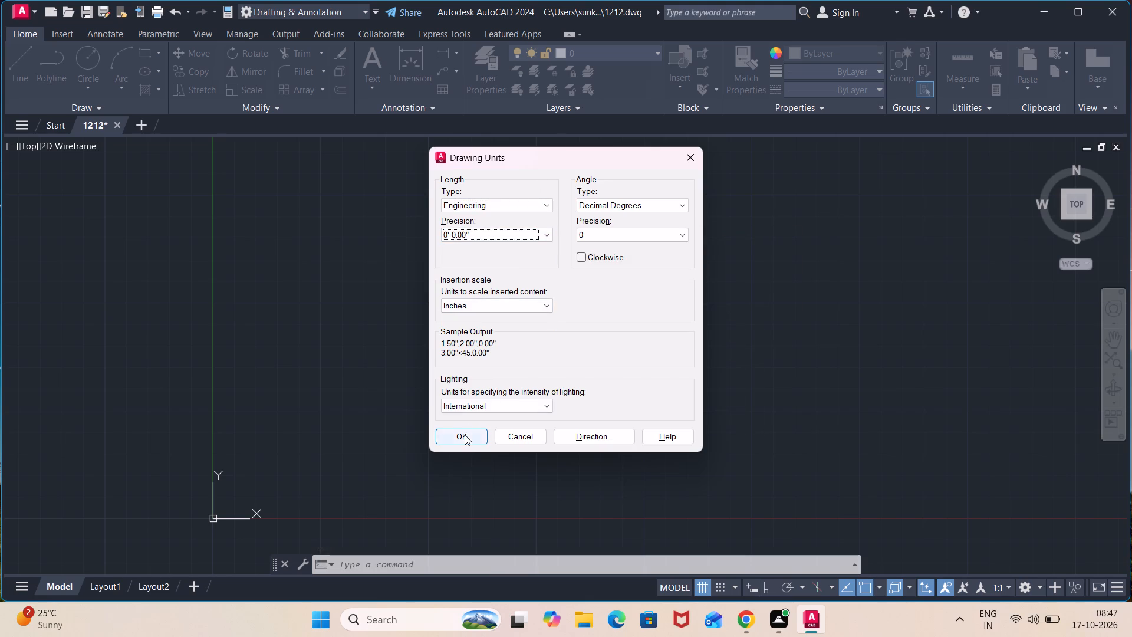
left_click(465, 435)
Modify the Standard dimension style so its Standard text style uses the italic8.shx font.
key("d")
key("Return")
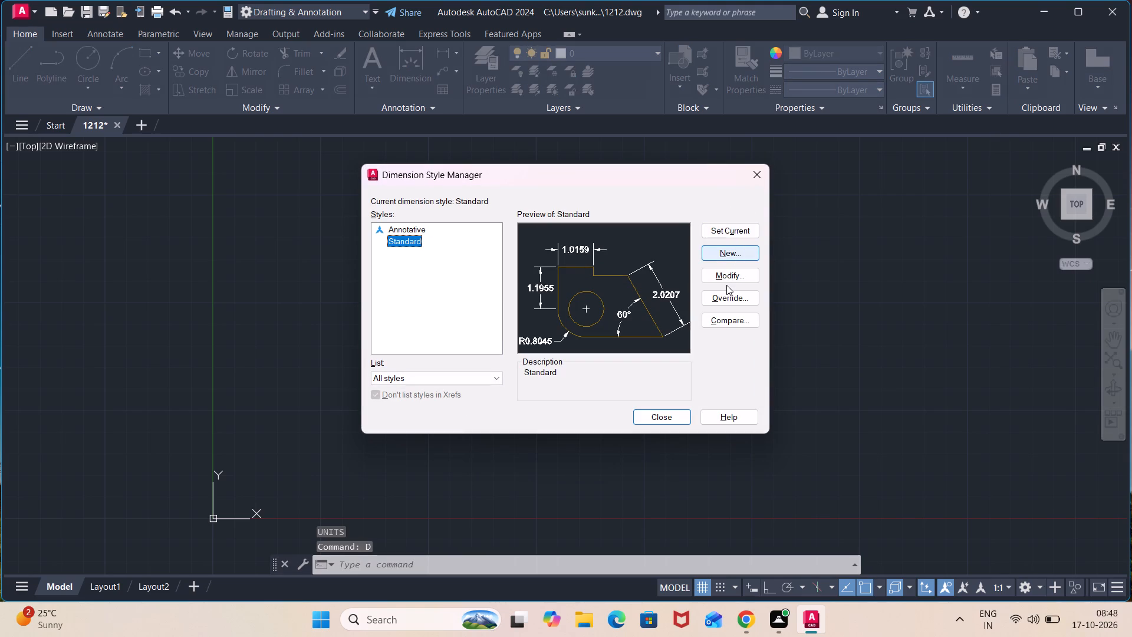
left_click(726, 285)
left_click(712, 274)
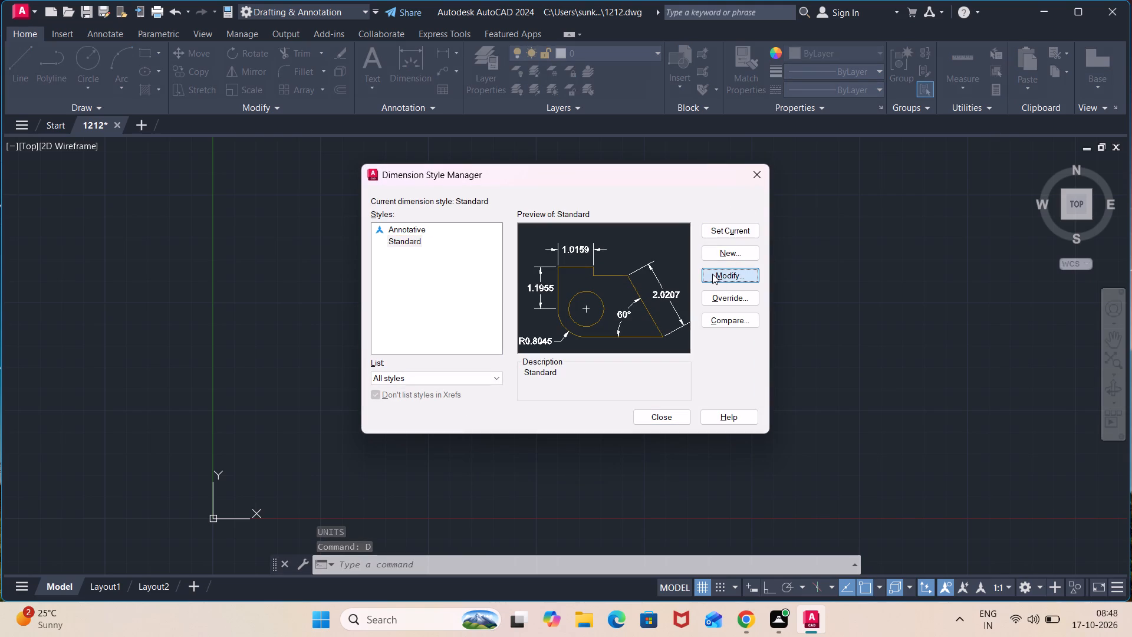
double_click(712, 274)
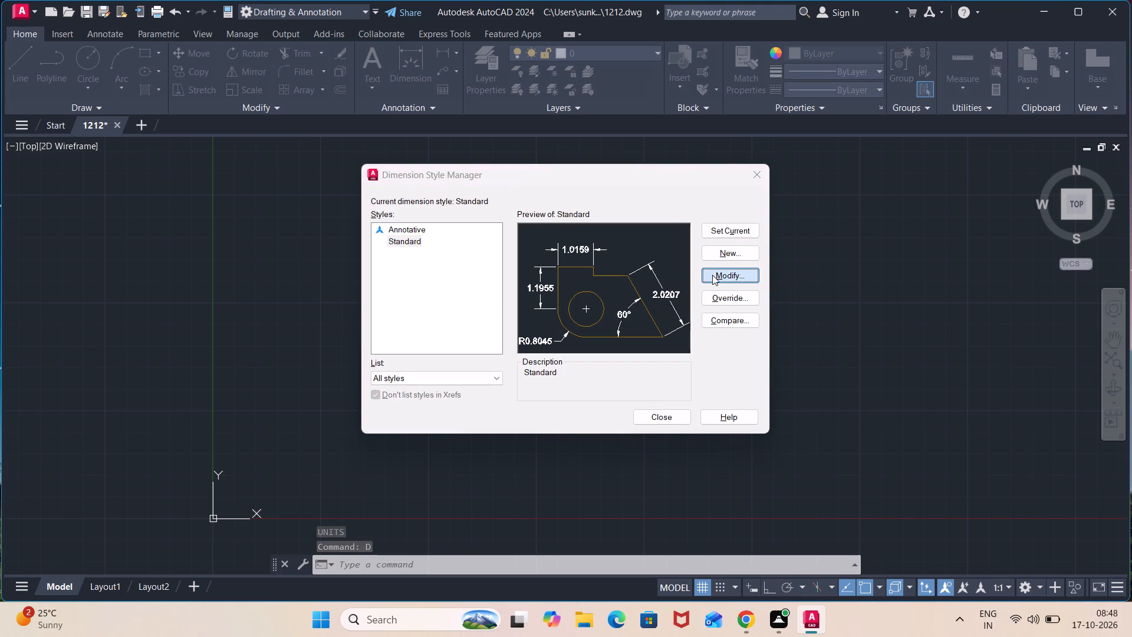
left_click(717, 276)
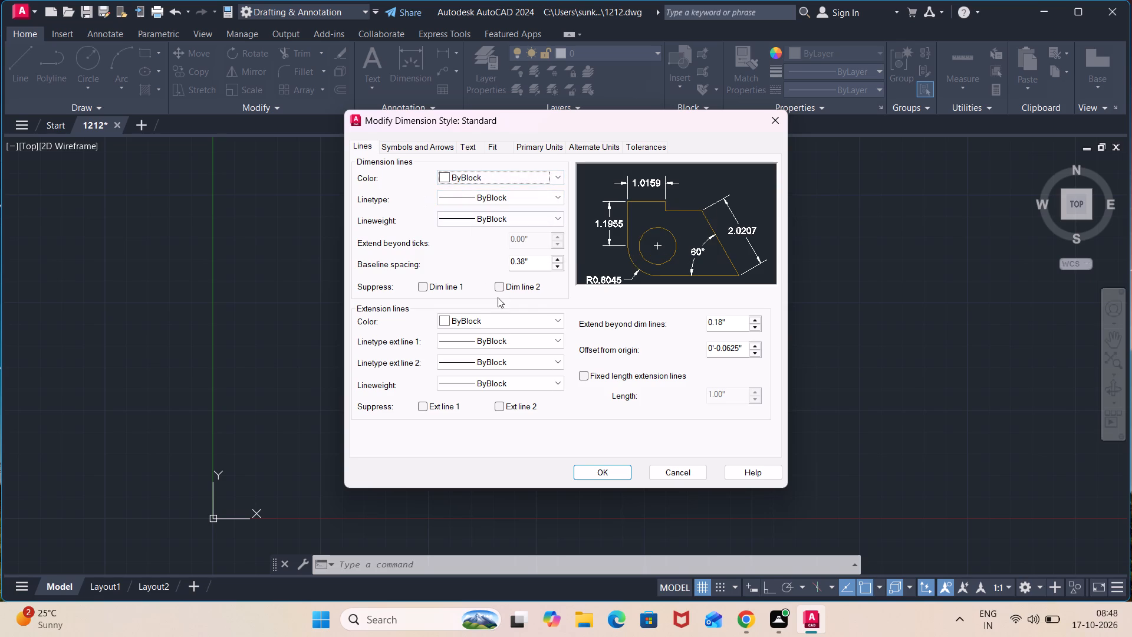
left_click(415, 146)
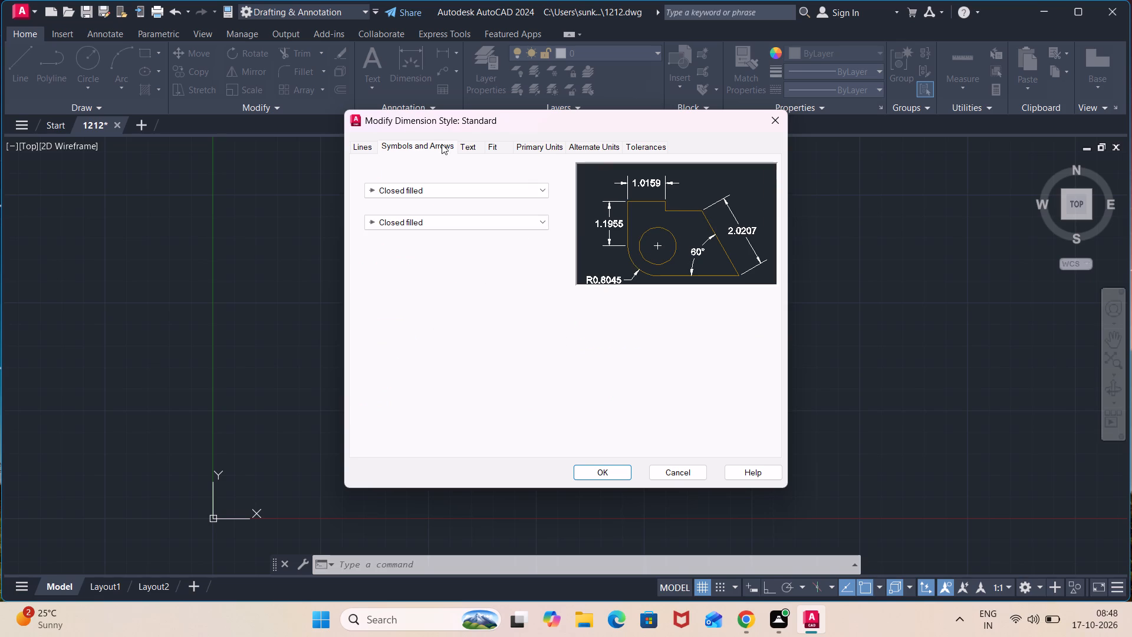
left_click(465, 143)
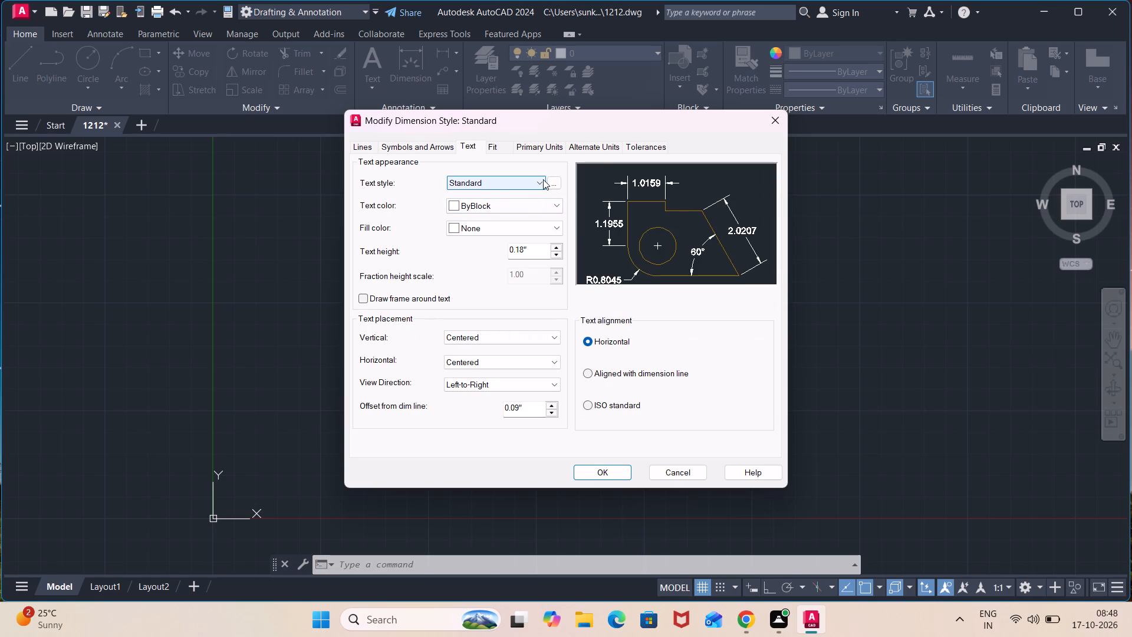
left_click(555, 182)
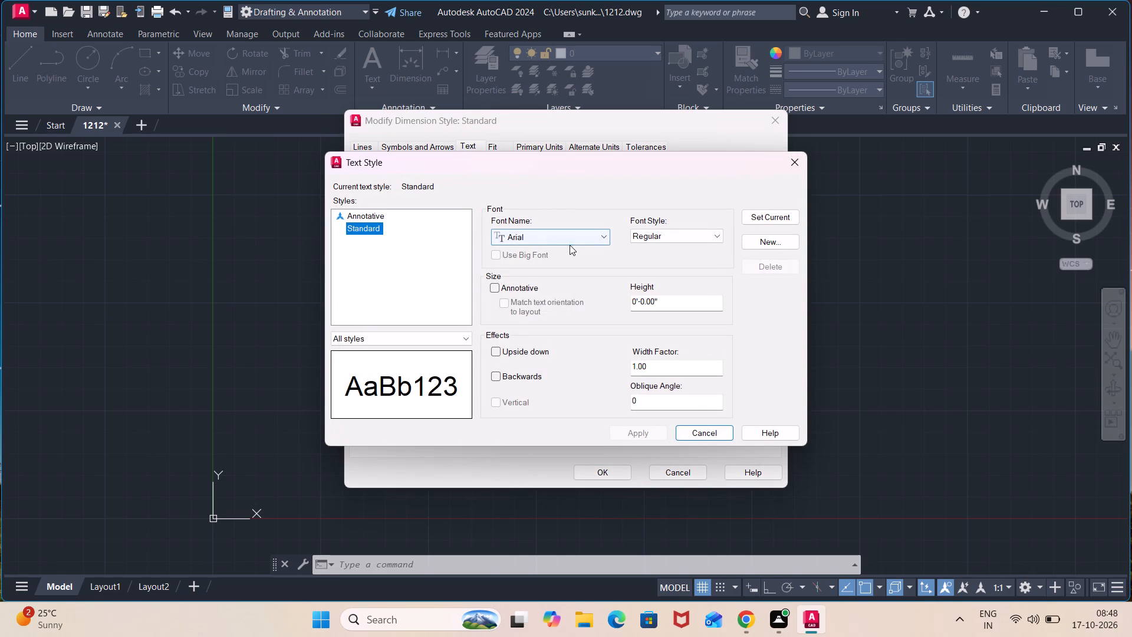
left_click(574, 245)
scroll(558, 425, "down", 20)
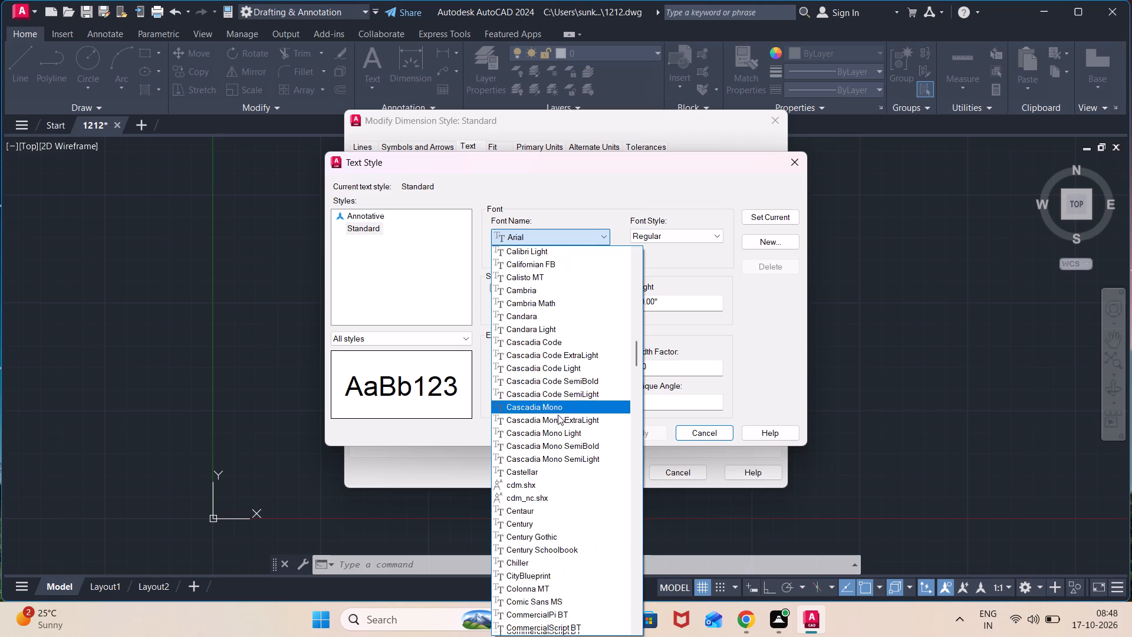
scroll(558, 415, "down", 17)
scroll(549, 404, "down", 7)
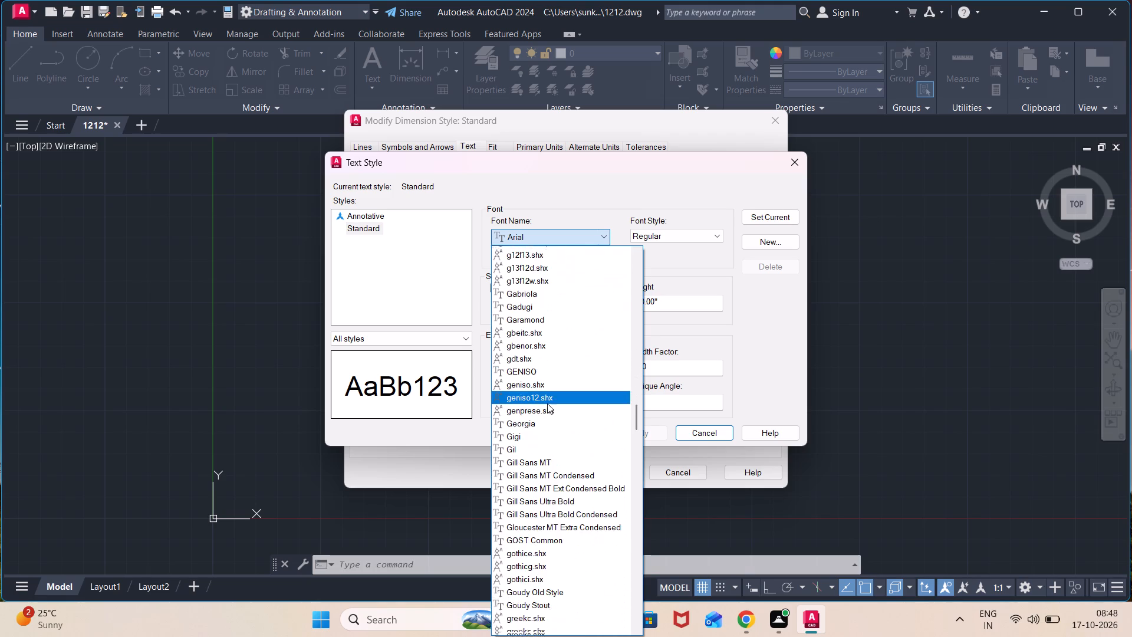
scroll(547, 403, "down", 12)
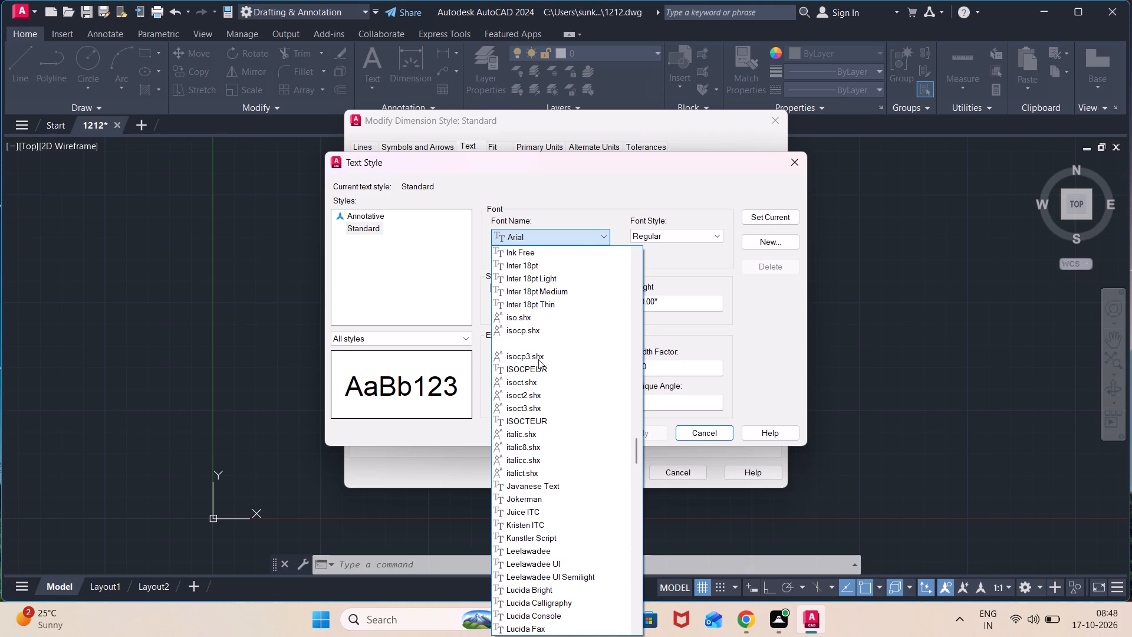
scroll(541, 368, "down", 3)
left_click(548, 332)
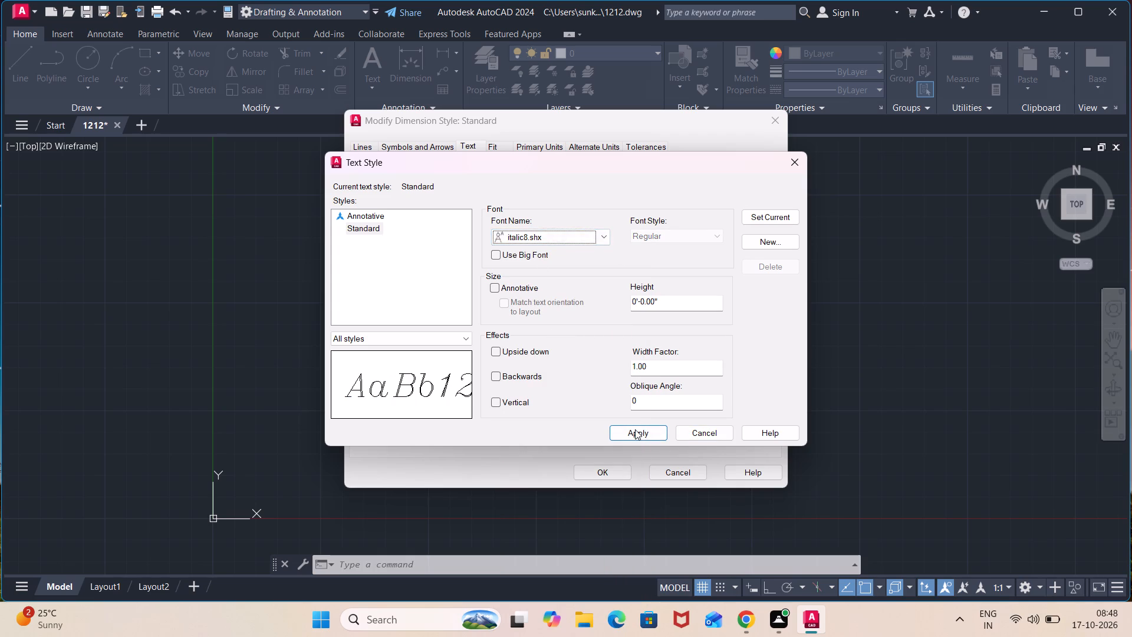
left_click(635, 431)
left_click(683, 431)
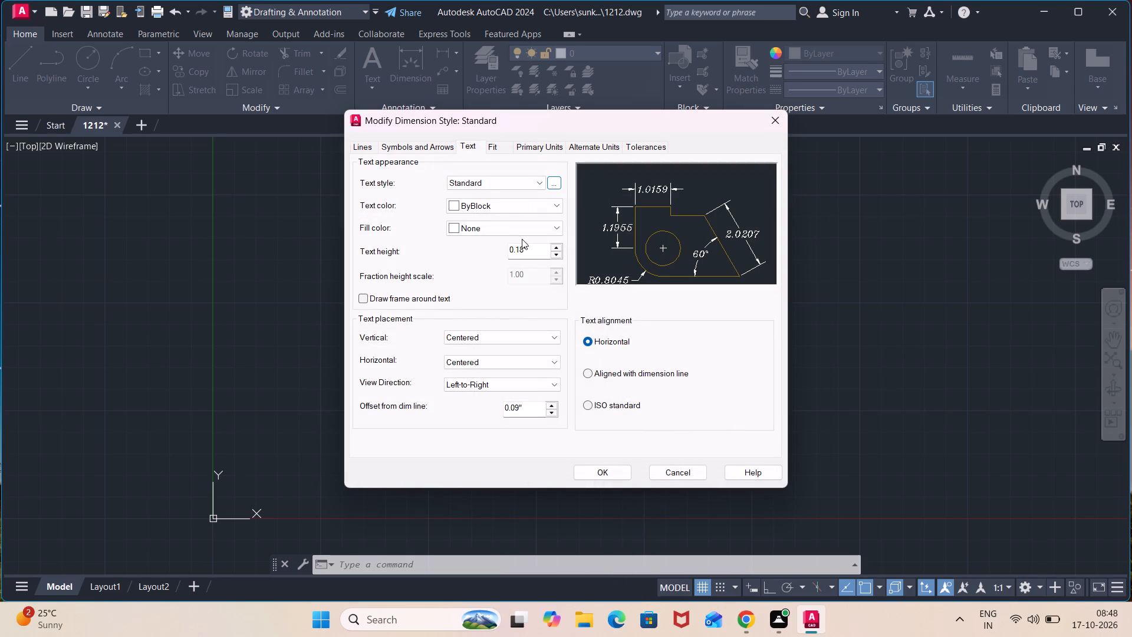
Set the Standard dimension style's text color to Magenta and accept the style changes.
left_click(455, 202)
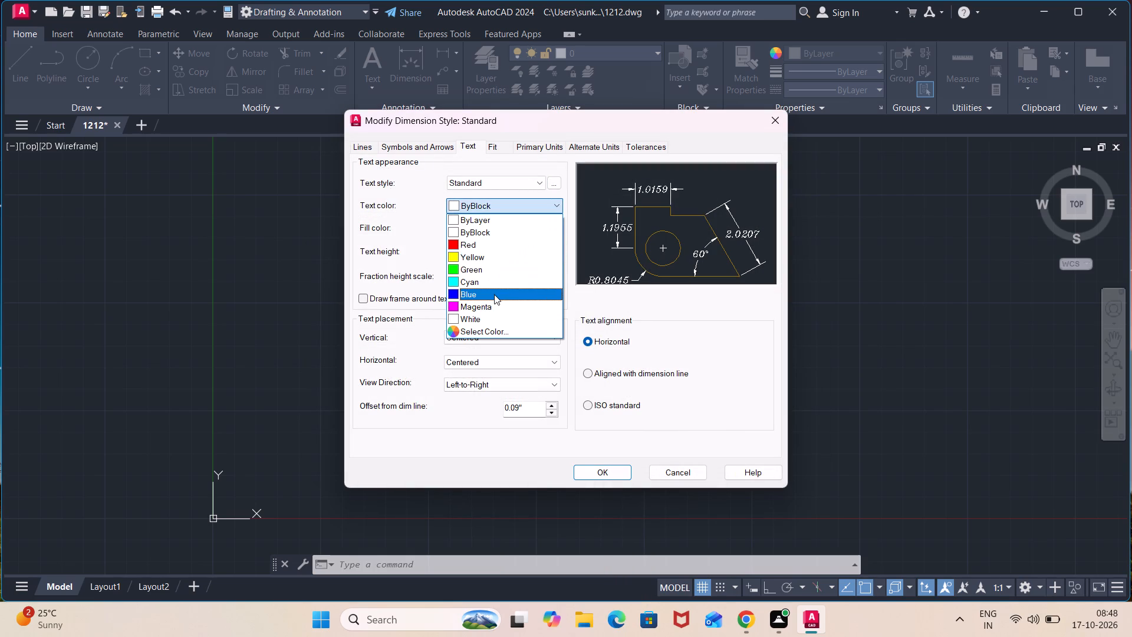
left_click(496, 308)
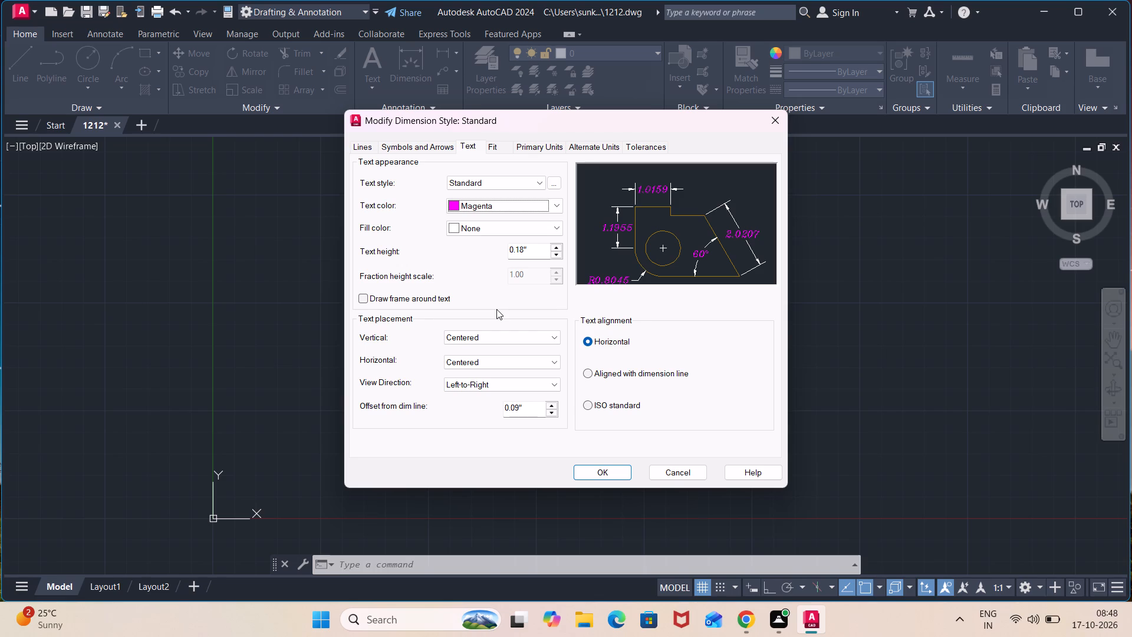
left_click(617, 473)
Set the Standard dimension style's primary units to Engineering with precision 0'-0.00" and make the style current.
left_click(742, 272)
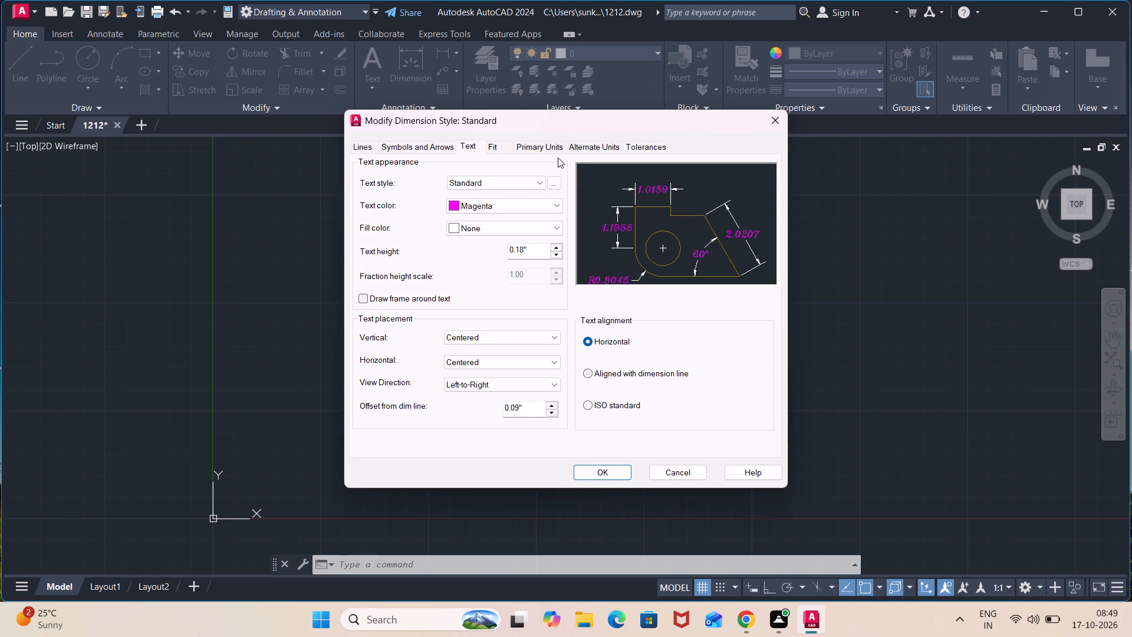
left_click(552, 147)
left_click(548, 178)
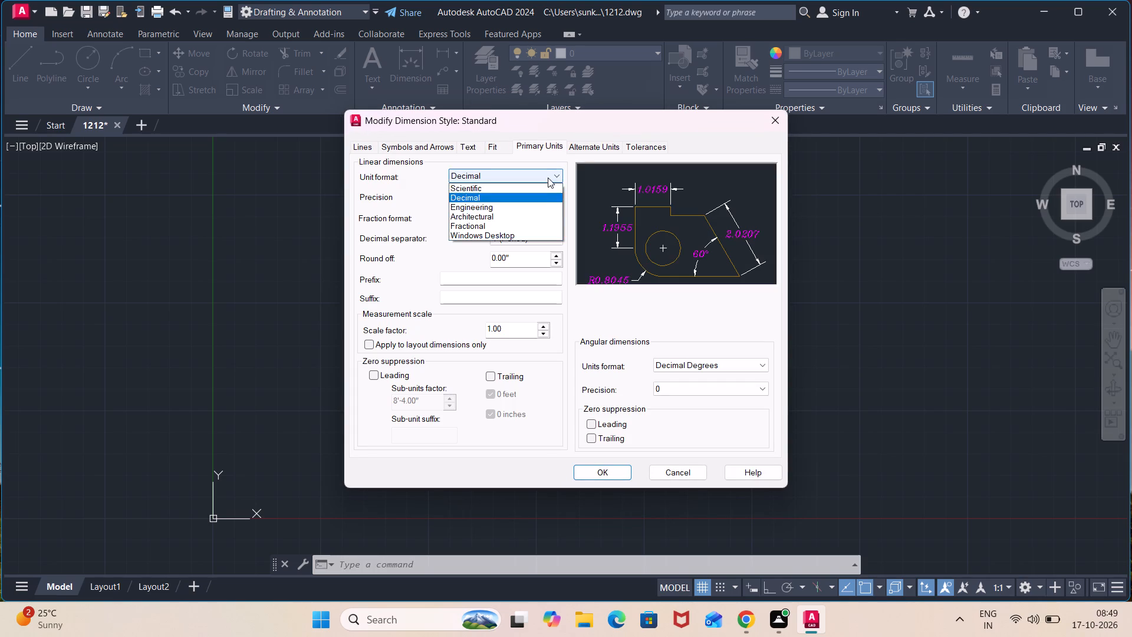
left_click(541, 215)
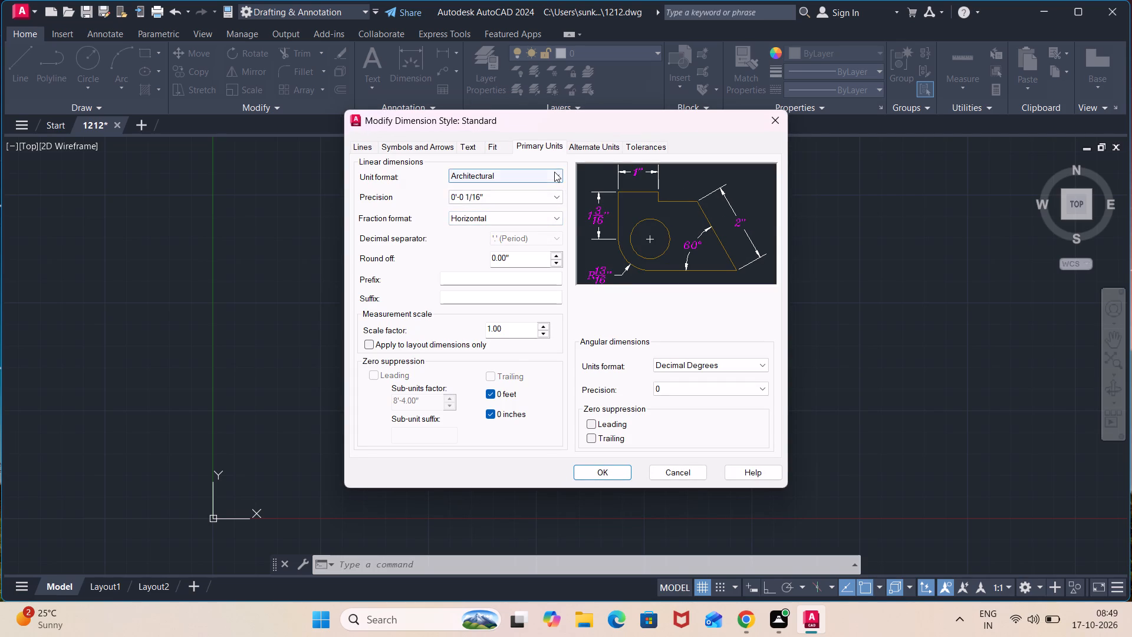
left_click(554, 172)
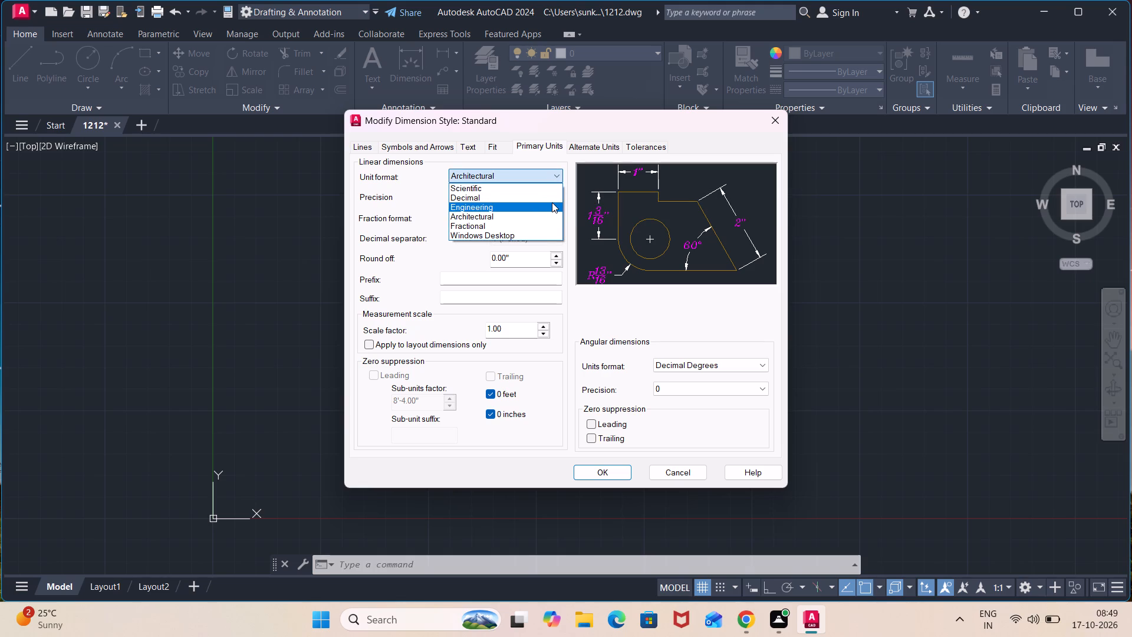
left_click(552, 202)
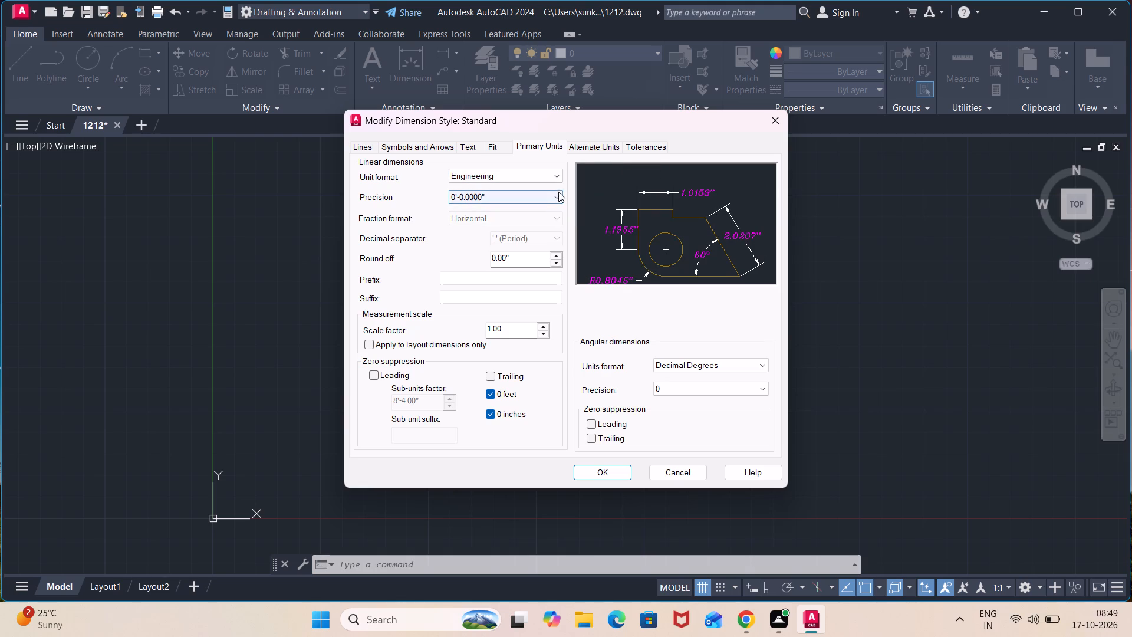
left_click(558, 193)
left_click(535, 226)
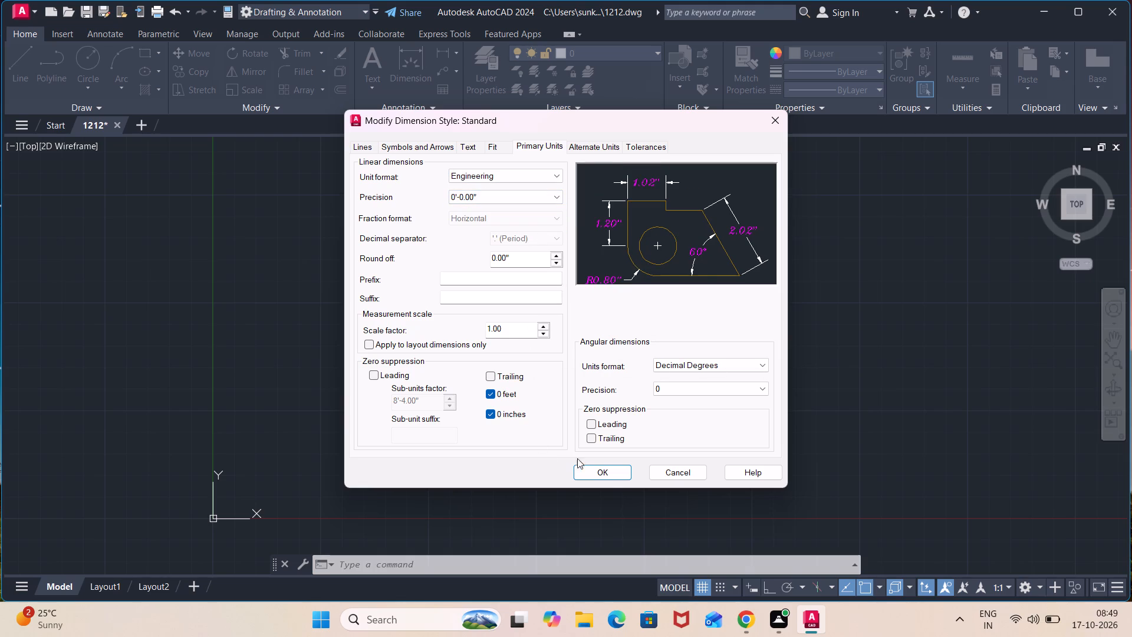
left_click(614, 479)
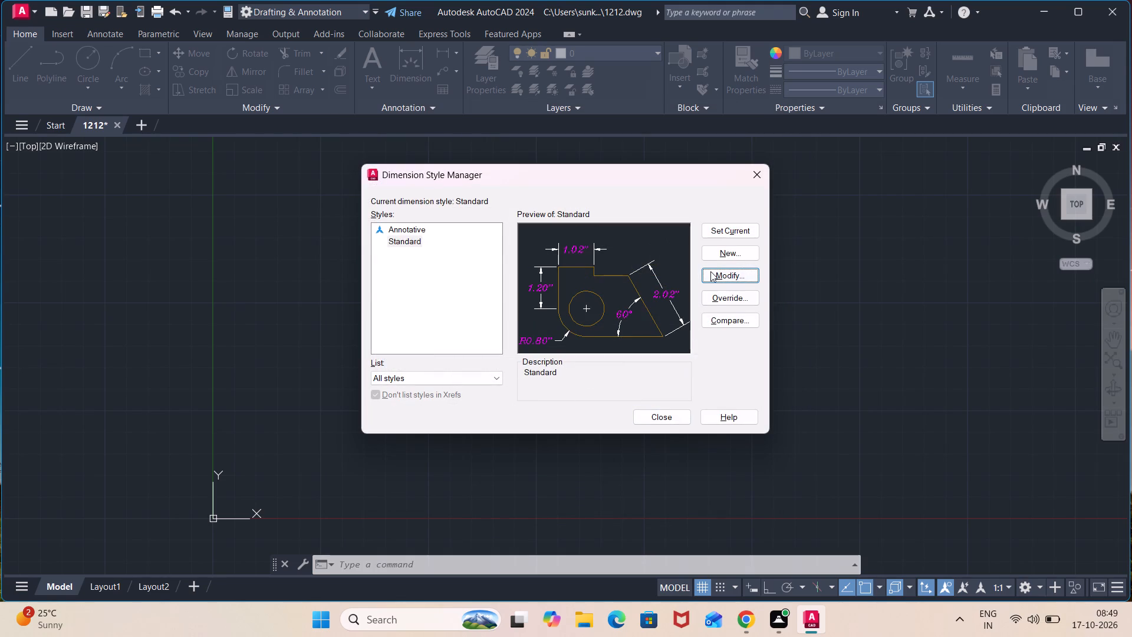
left_click(715, 235)
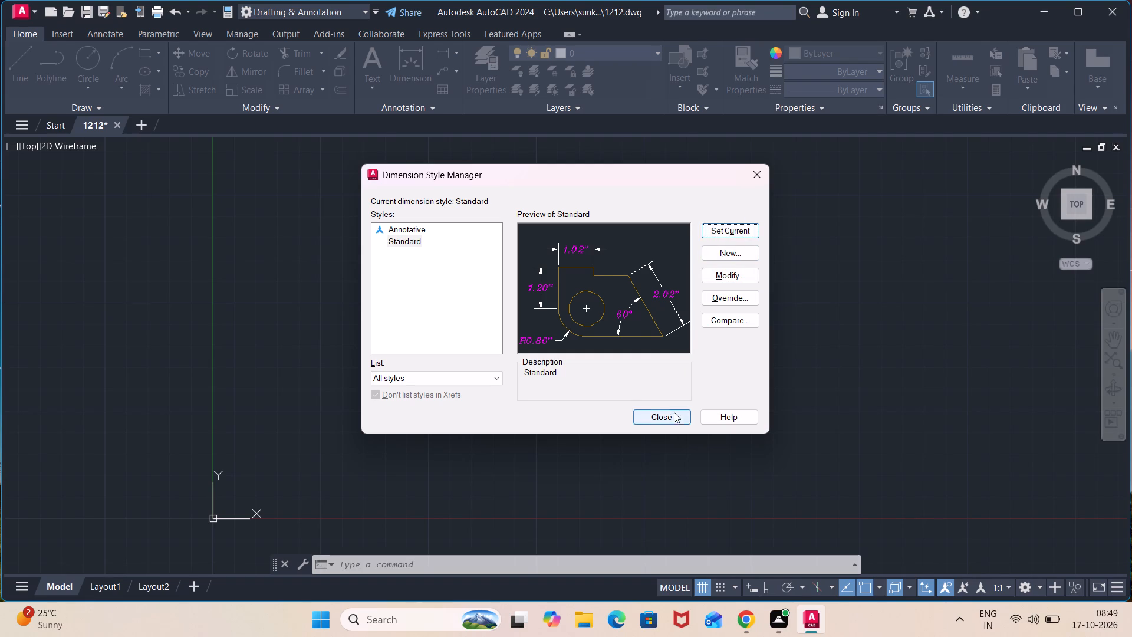
left_click(671, 418)
Draw a rectangle 42'11" long and 37'4" wide, up and to the right of the origin.
scroll(525, 398, "down", 1)
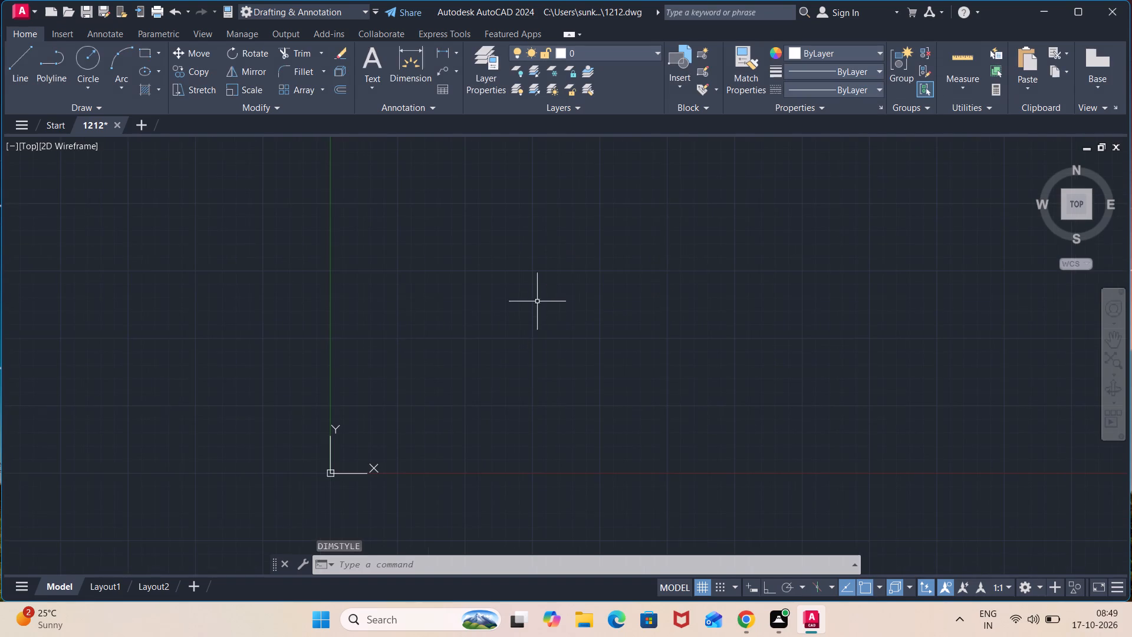
middle_click_drag(541, 274, 443, 396)
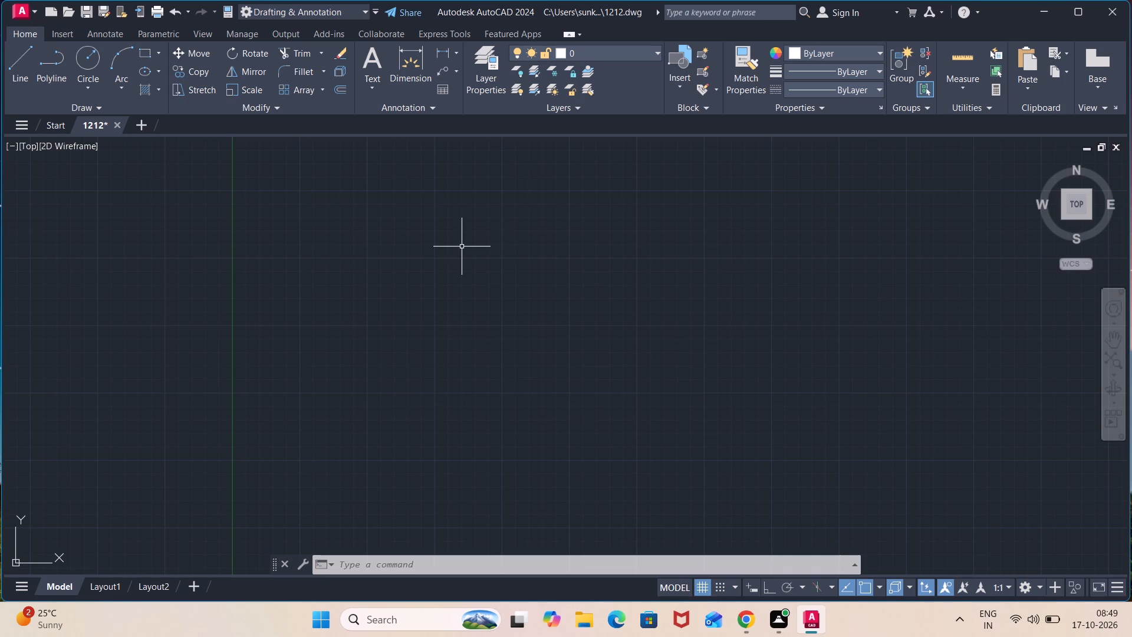
scroll(432, 306, "down", 2)
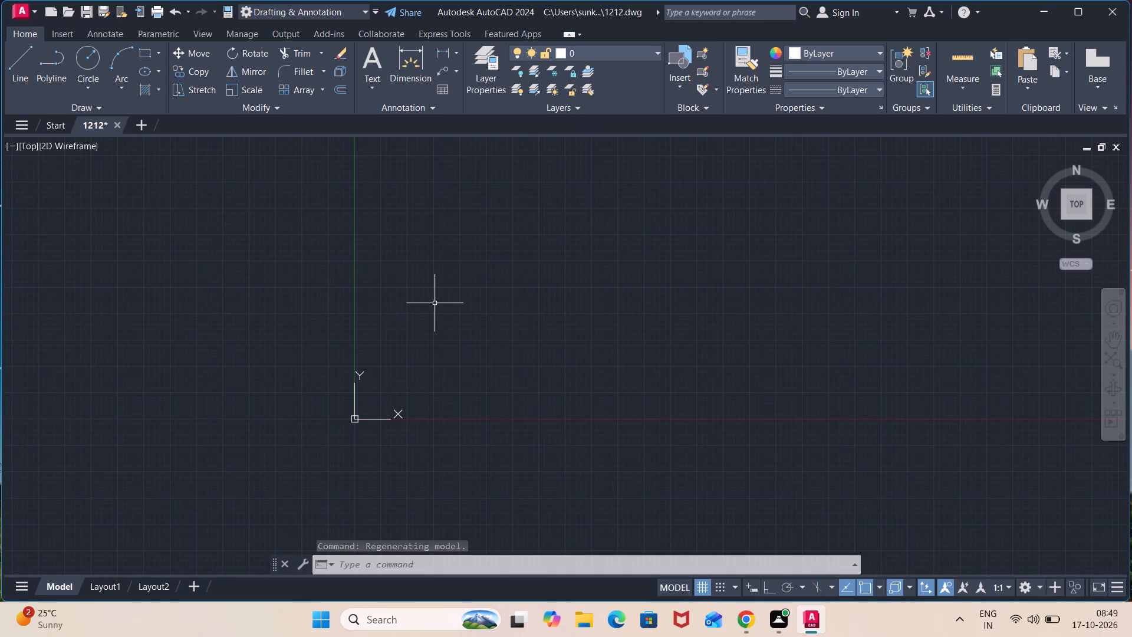
middle_click_drag(502, 267, 432, 340)
scroll(432, 340, "up", 1)
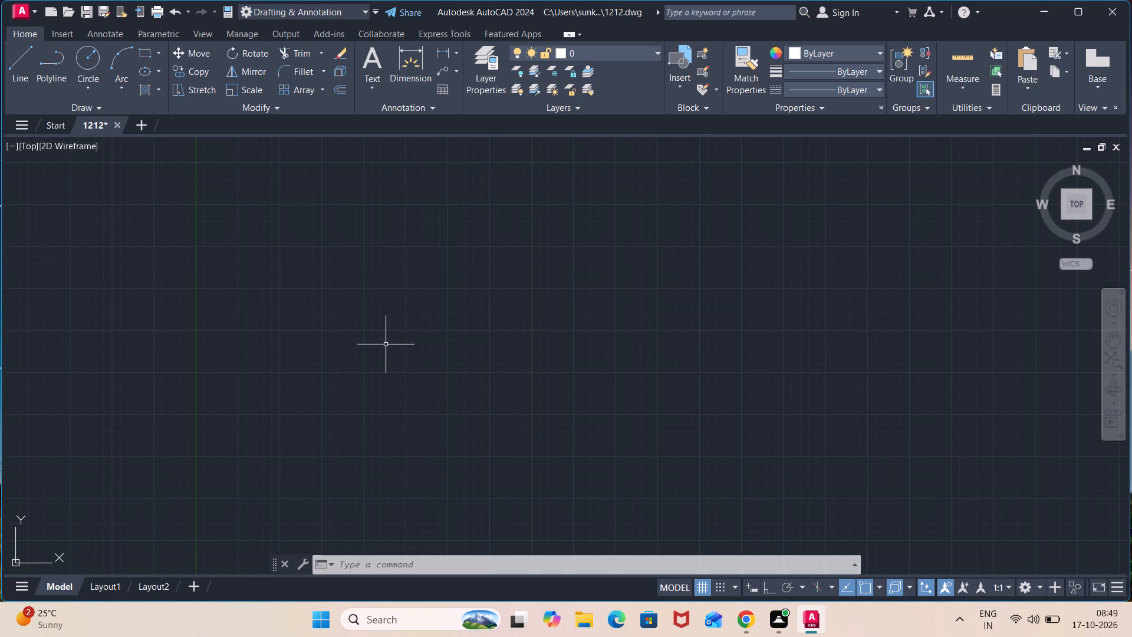
type("rec")
key("Return")
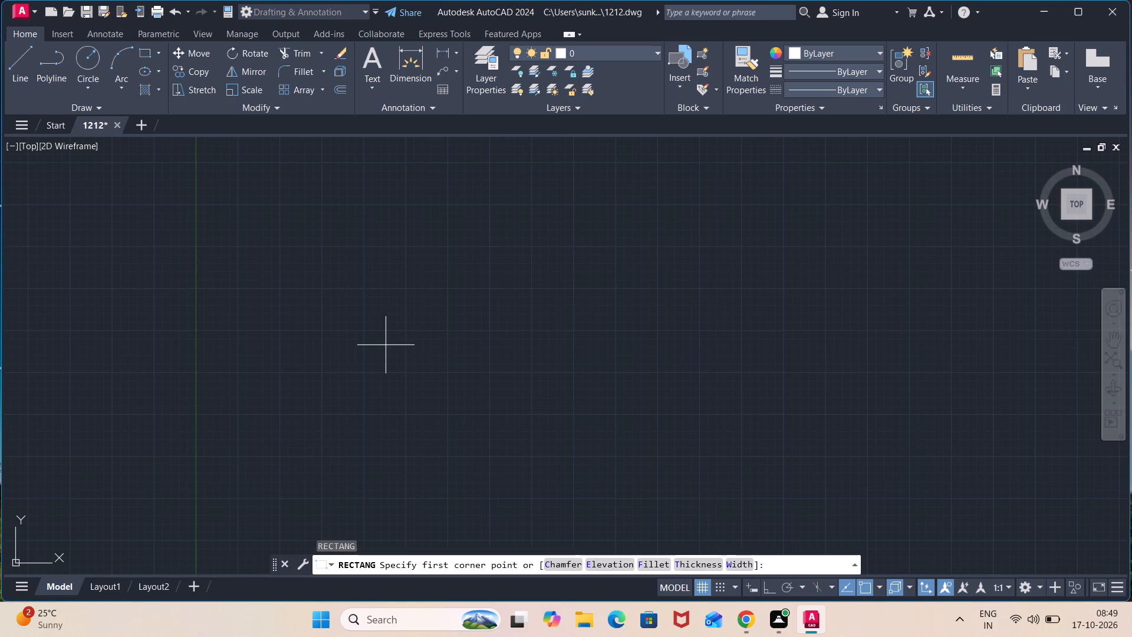
left_click(305, 214)
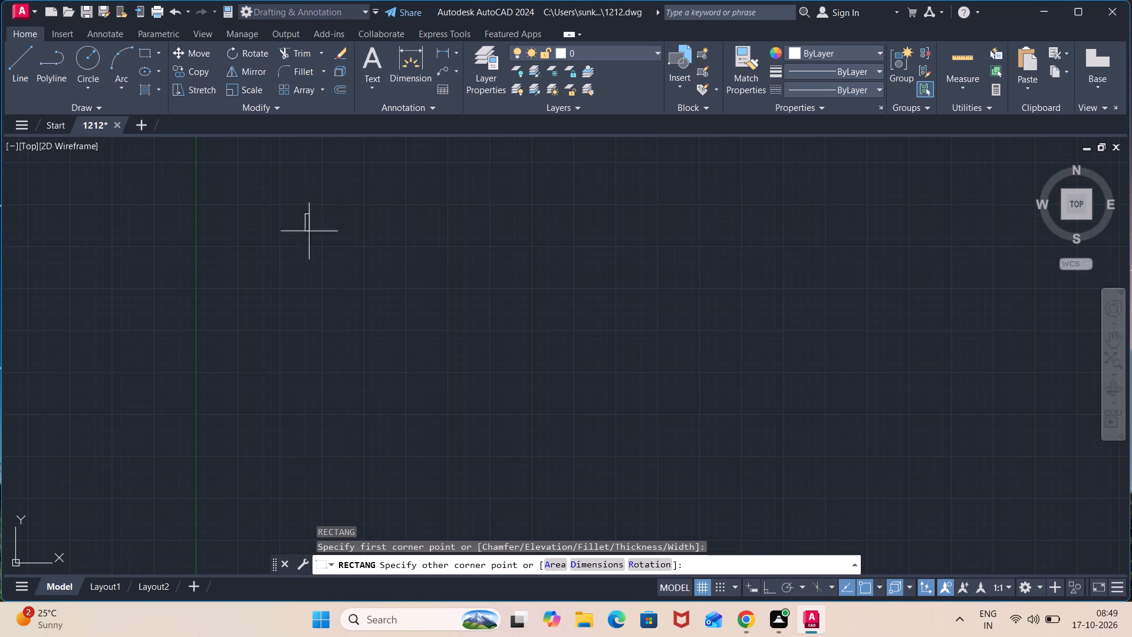
left_click(595, 566)
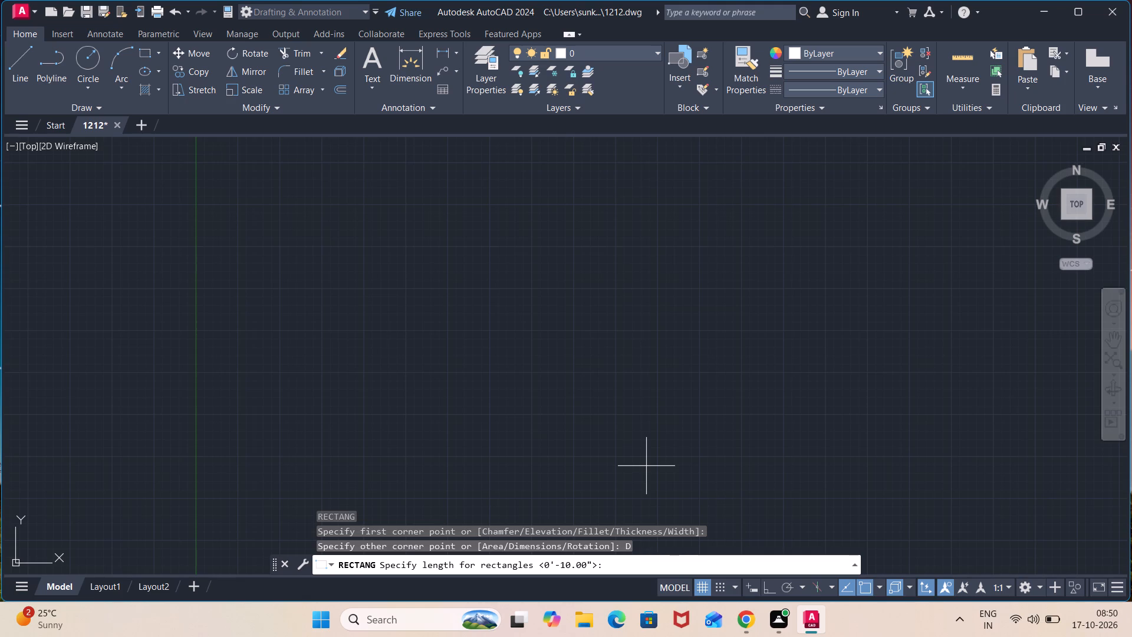
type("42'")
type("11\"")
key("Return")
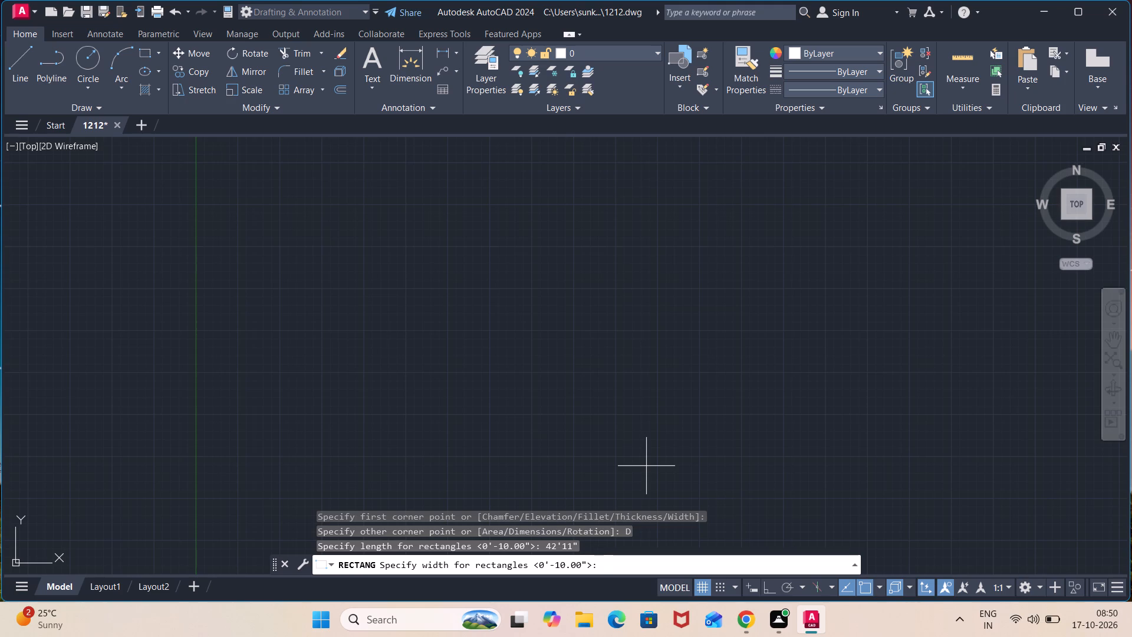
key("3")
key("7")
key("apostrophe")
type("4\"")
key("Return")
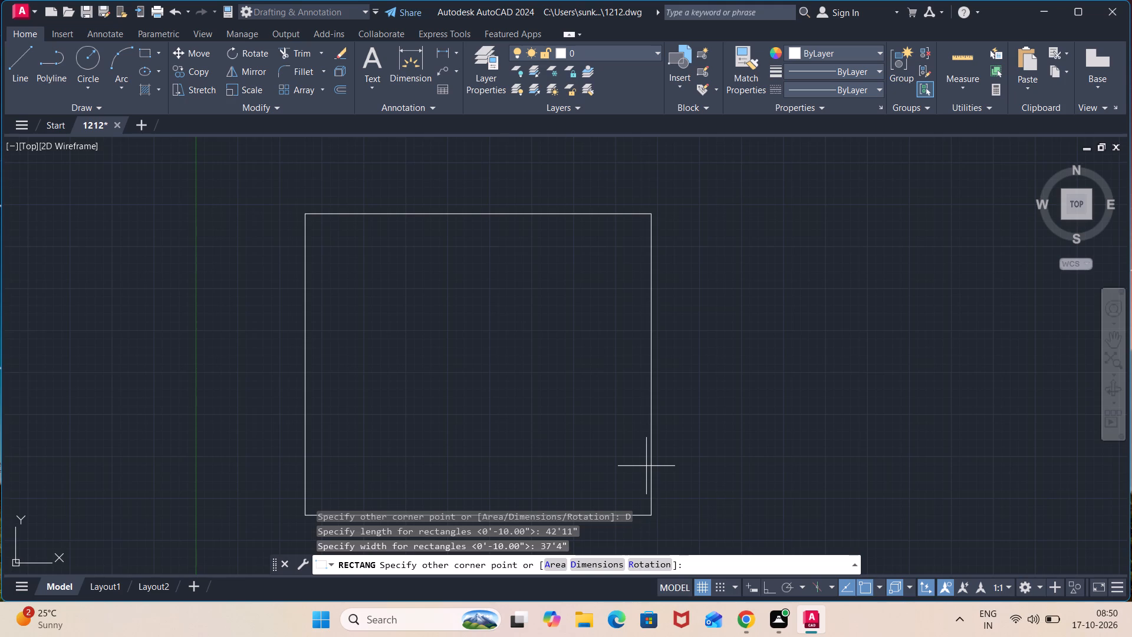
scroll(646, 466, "down", 2)
left_click(610, 392)
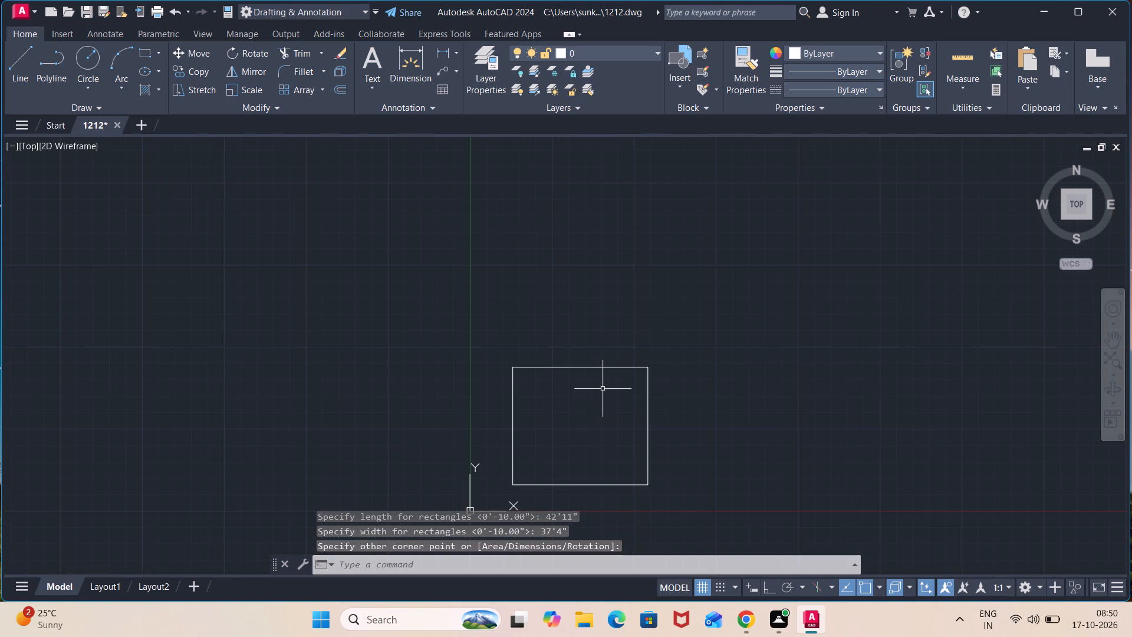
Offset the rectangle 9" to the inside.
scroll(591, 400, "up", 2)
middle_click_drag(564, 346, 529, 288)
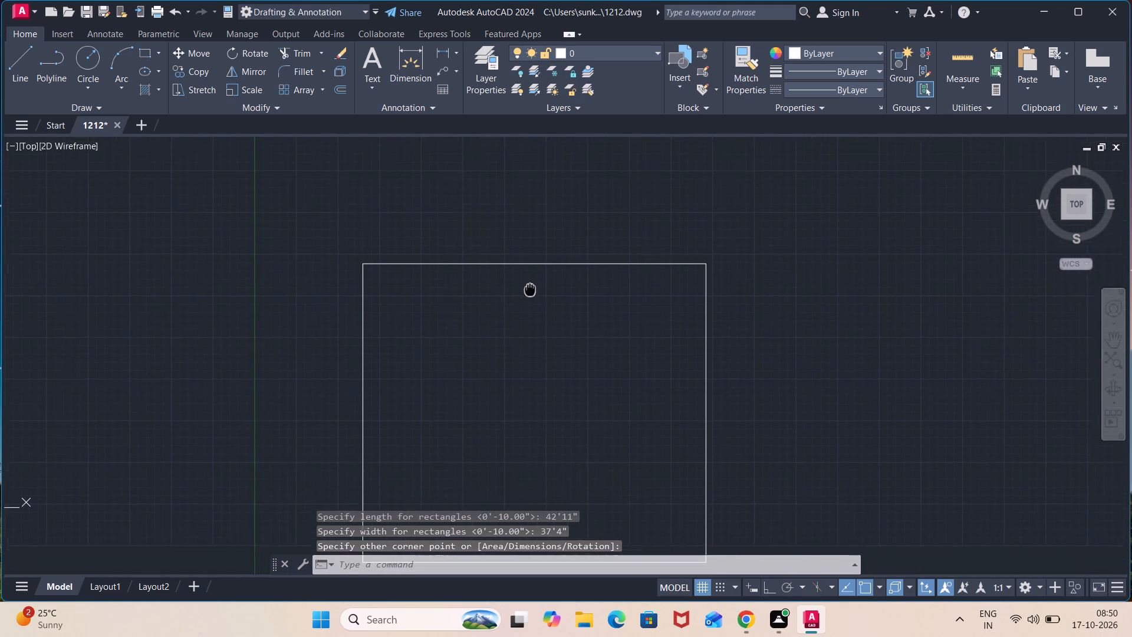
middle_click_drag(529, 288, 504, 254)
scroll(504, 256, "down", 1)
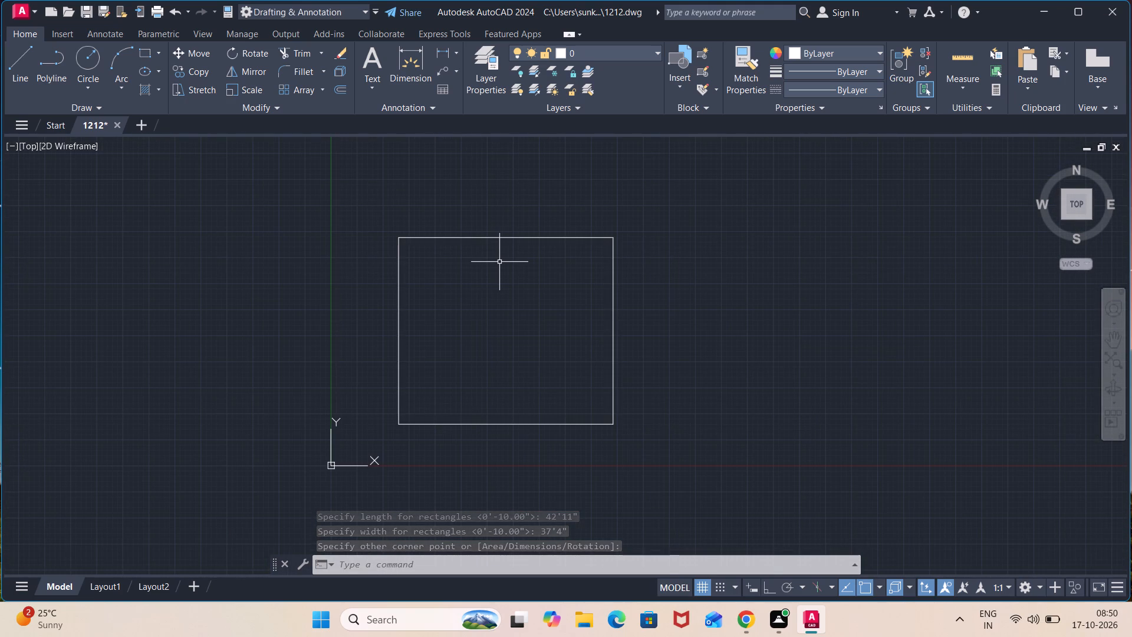
key("o")
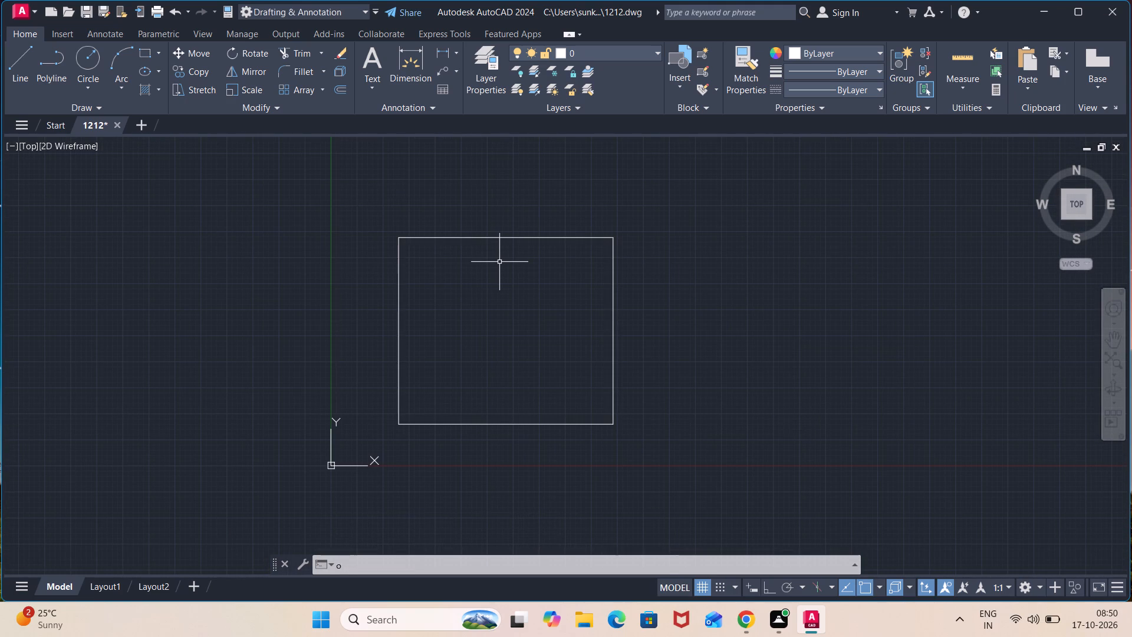
key("Return")
type("9\"")
key("Return")
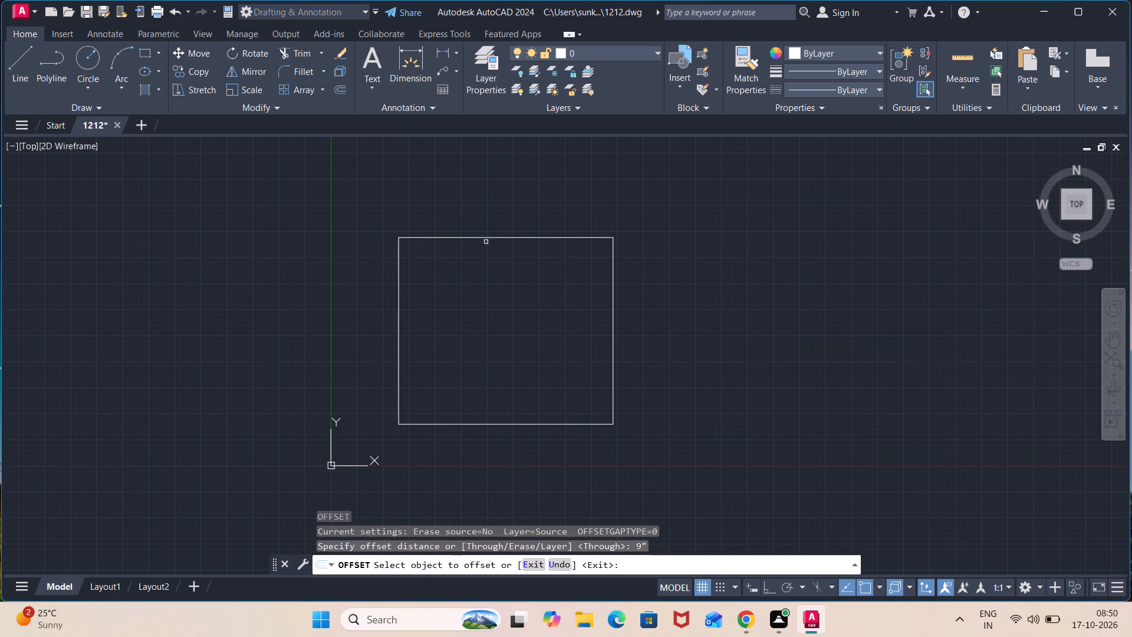
left_click(480, 235)
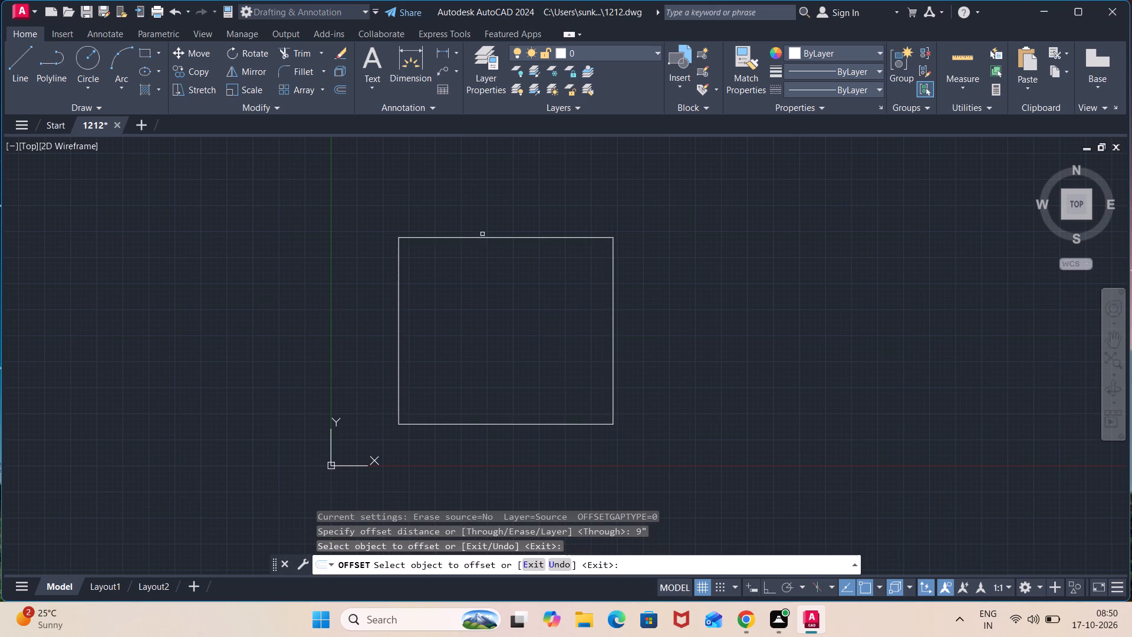
left_click(486, 238)
left_click(491, 261)
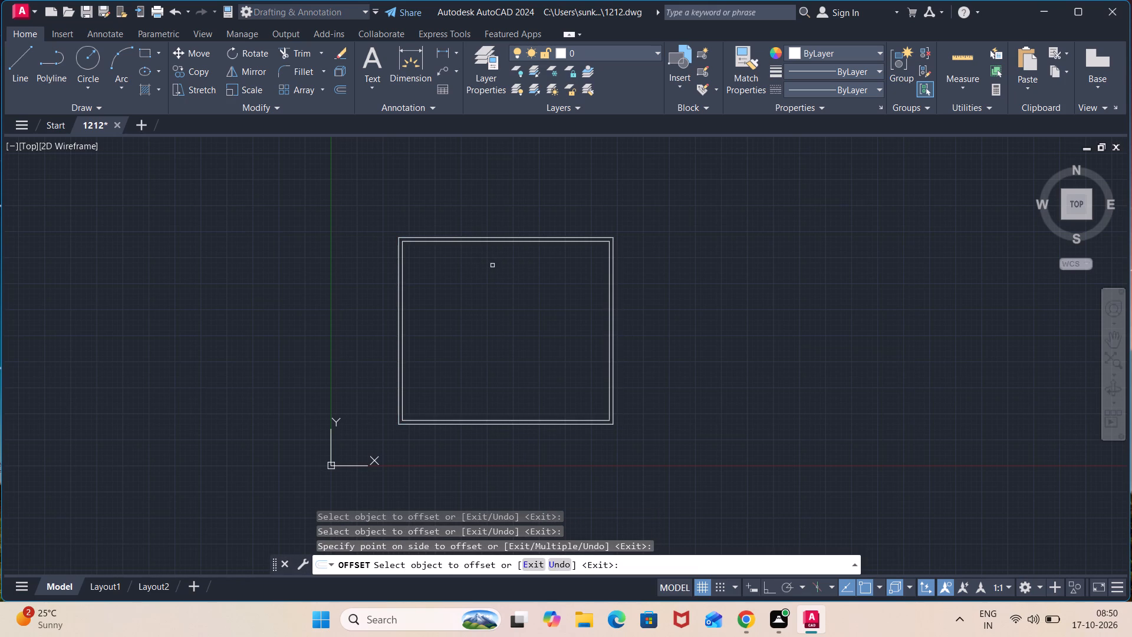
key("Escape")
Explode the inner rectangle into separate lines.
scroll(410, 356, "up", 2)
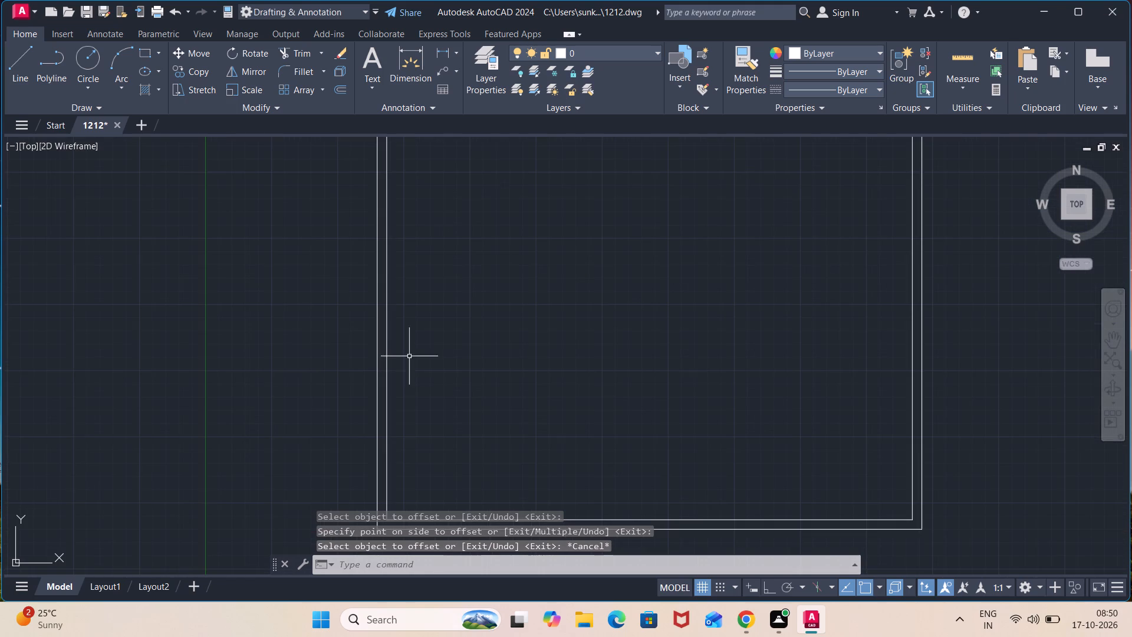
left_click(387, 372)
key("x")
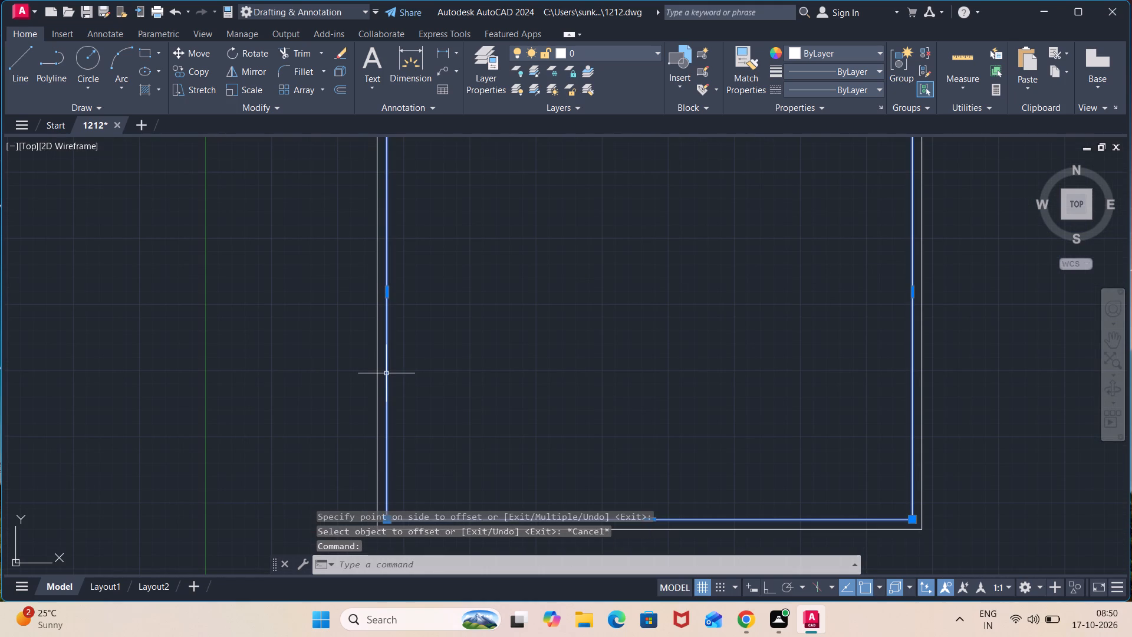
key("Return")
scroll(406, 378, "down", 3)
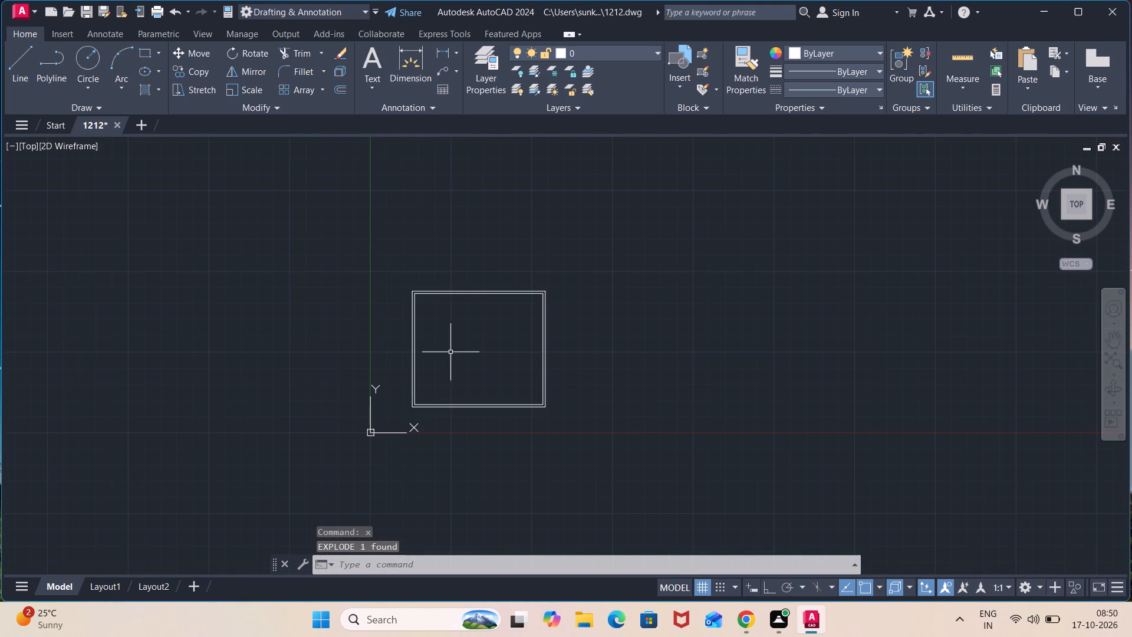
key("Escape")
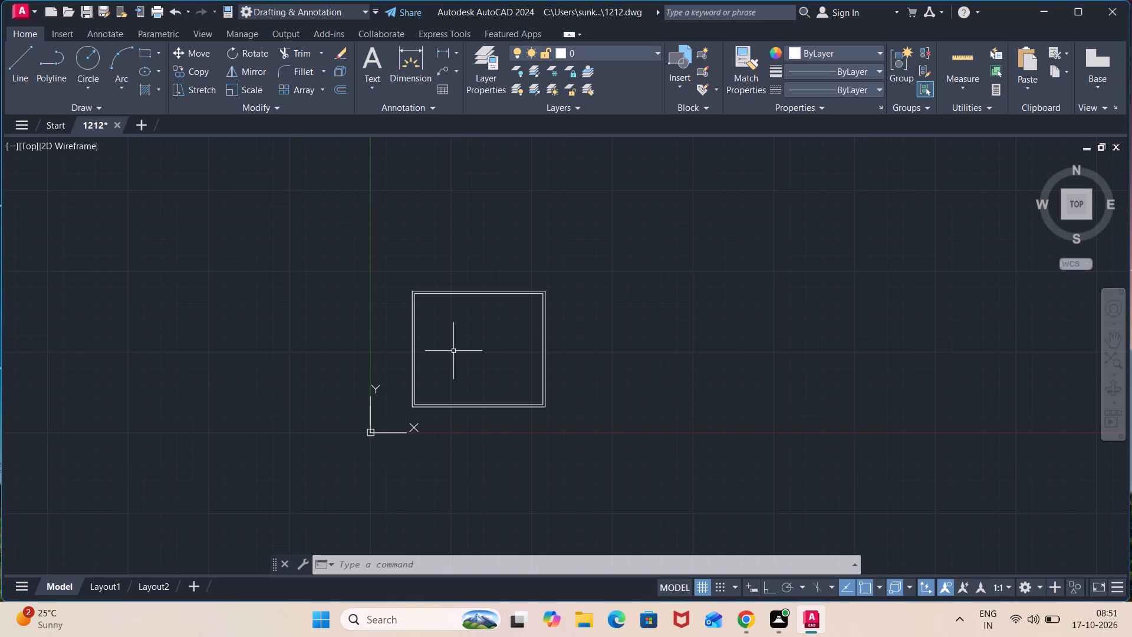
Offset the top line of the inner outline 11' downward into the plan.
key("o")
key("Return")
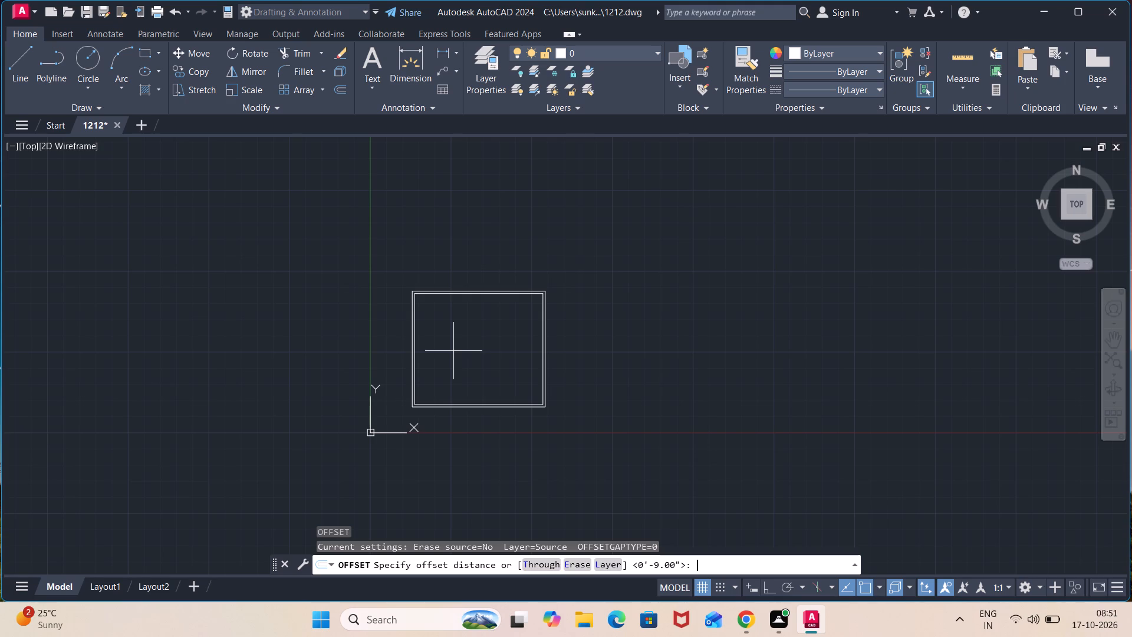
type("11'")
key("Return")
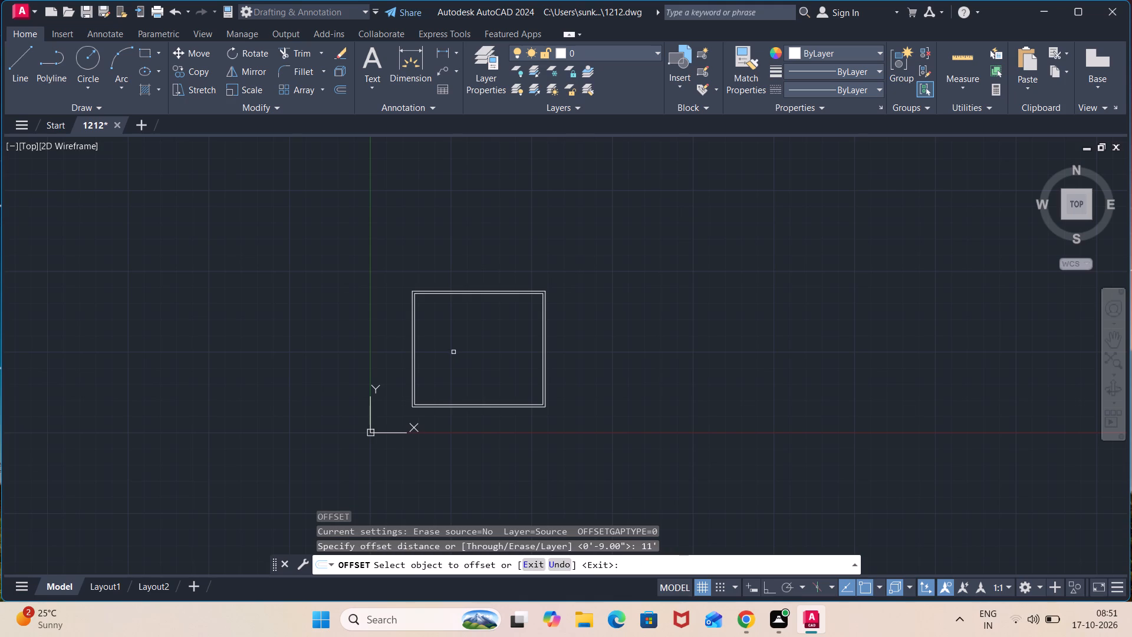
scroll(473, 310, "up", 3)
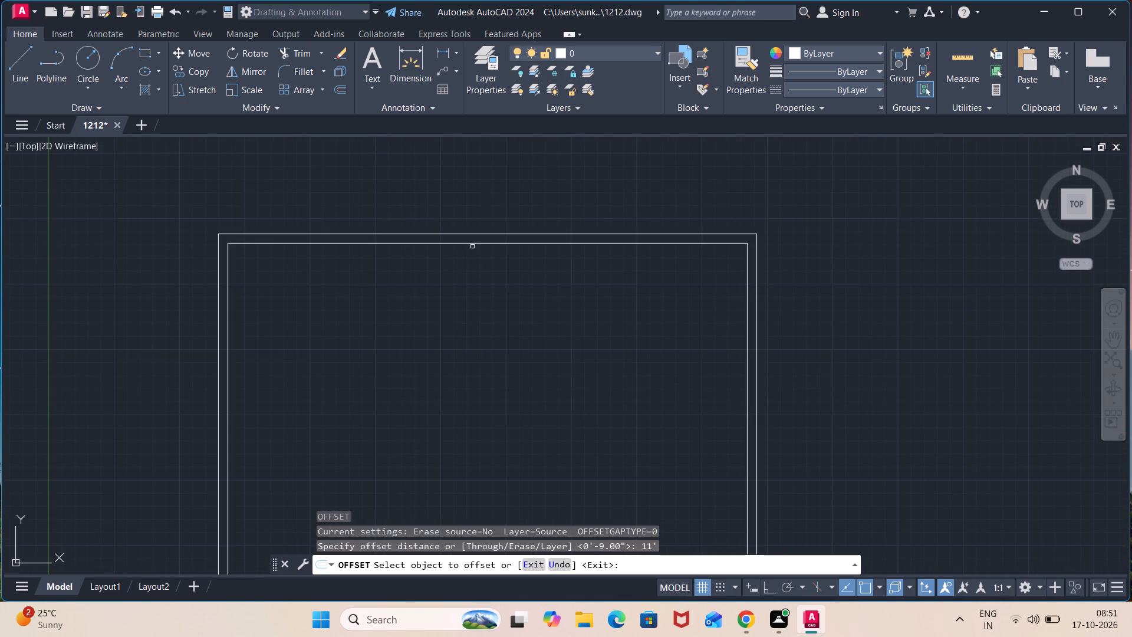
left_click(471, 243)
left_click(474, 340)
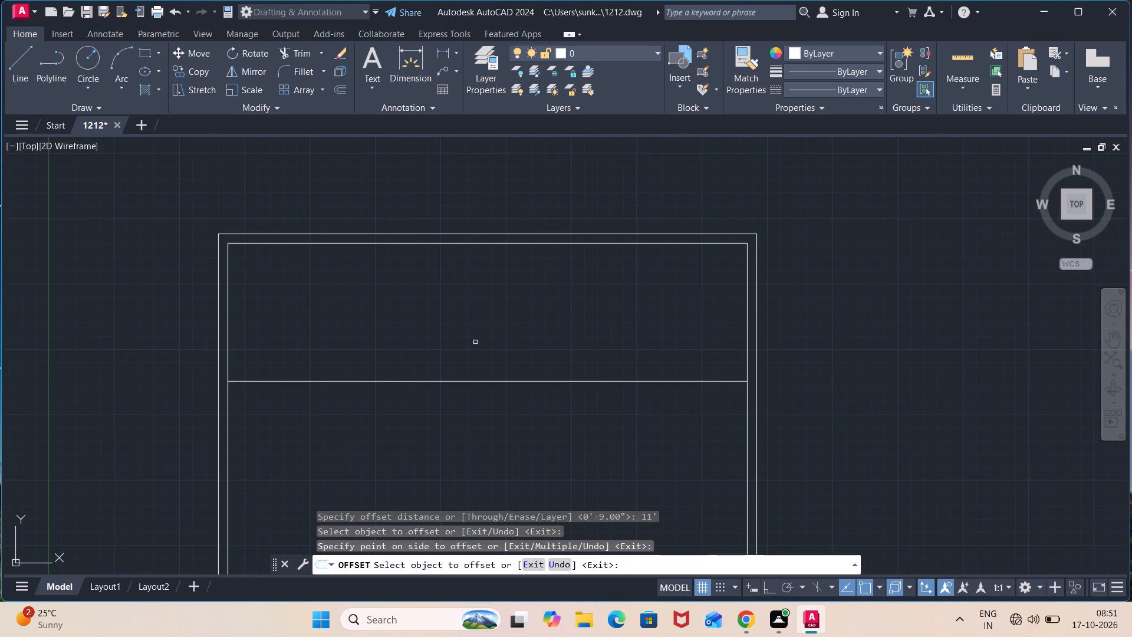
key("space")
Offset the new horizontal interior line 4.5" downward to form a partition wall.
key("space")
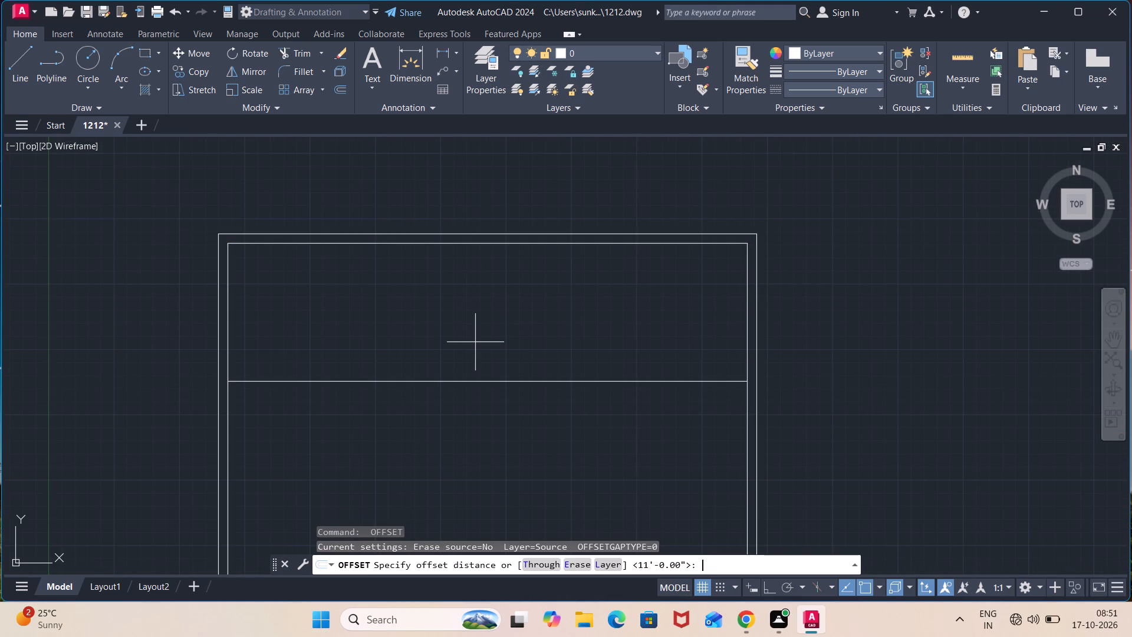
type("4.5\"")
key("Return")
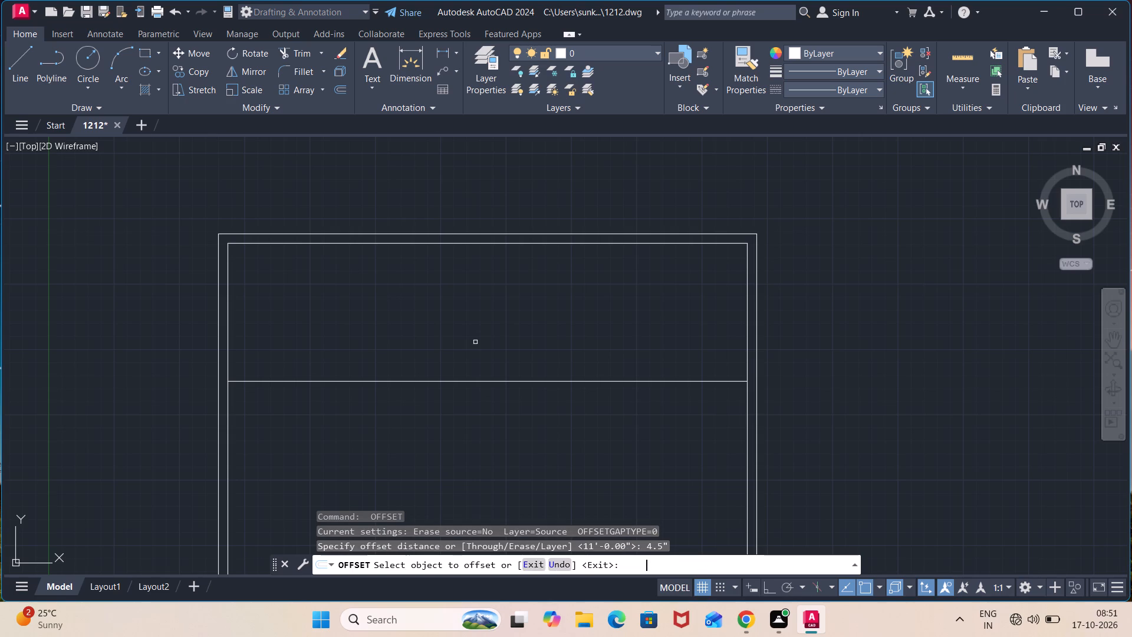
left_click(491, 382)
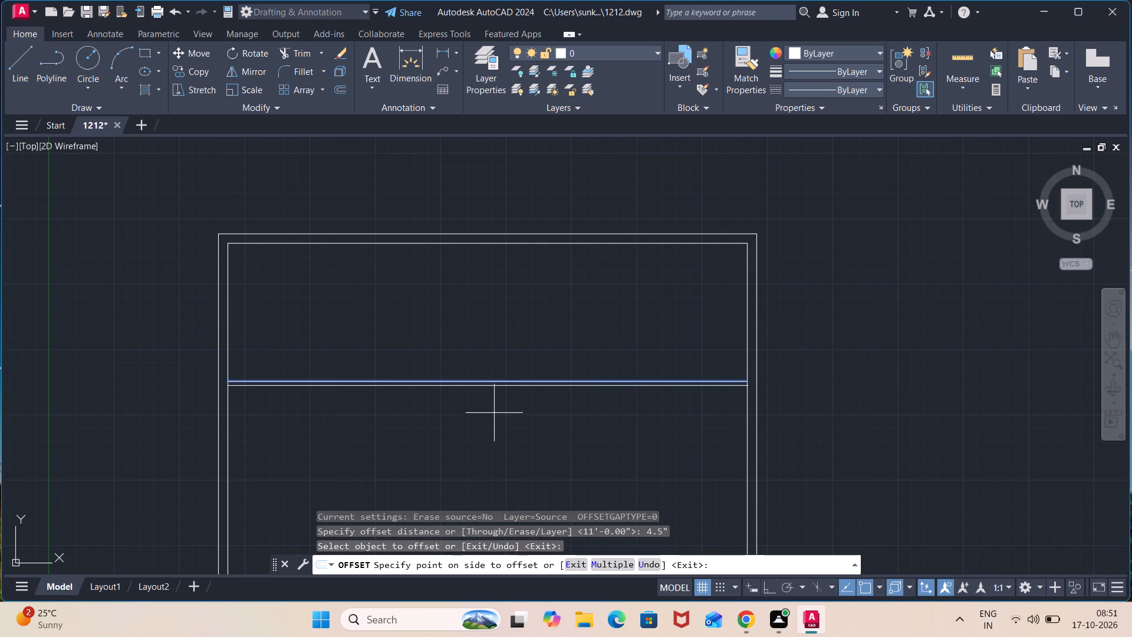
left_click(494, 413)
middle_click_drag(495, 413, 395, 240)
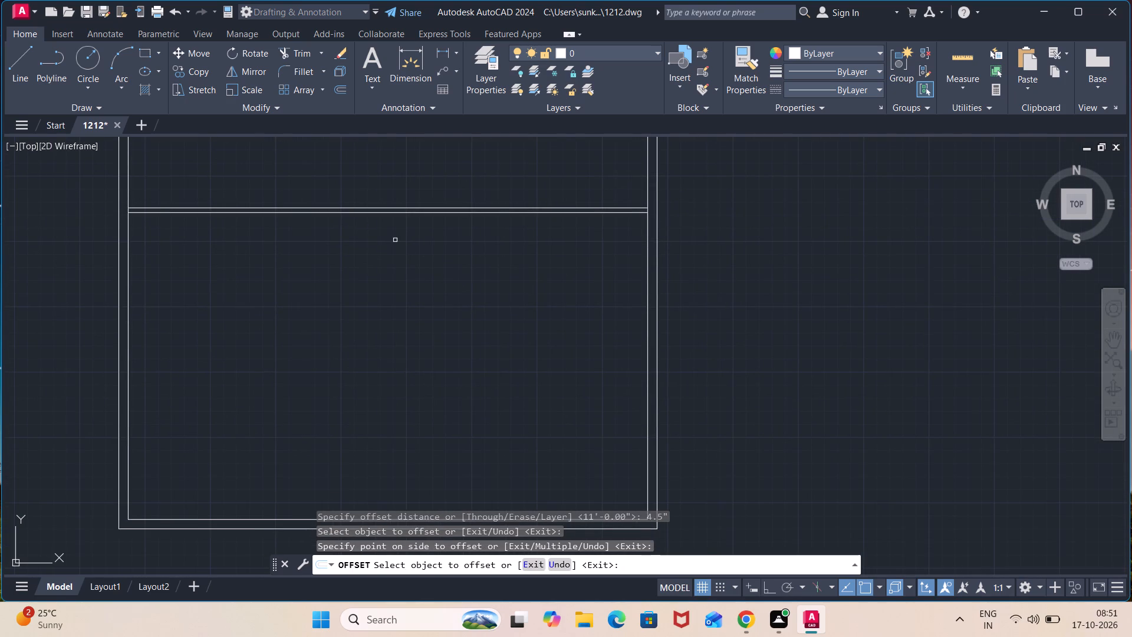
key("space")
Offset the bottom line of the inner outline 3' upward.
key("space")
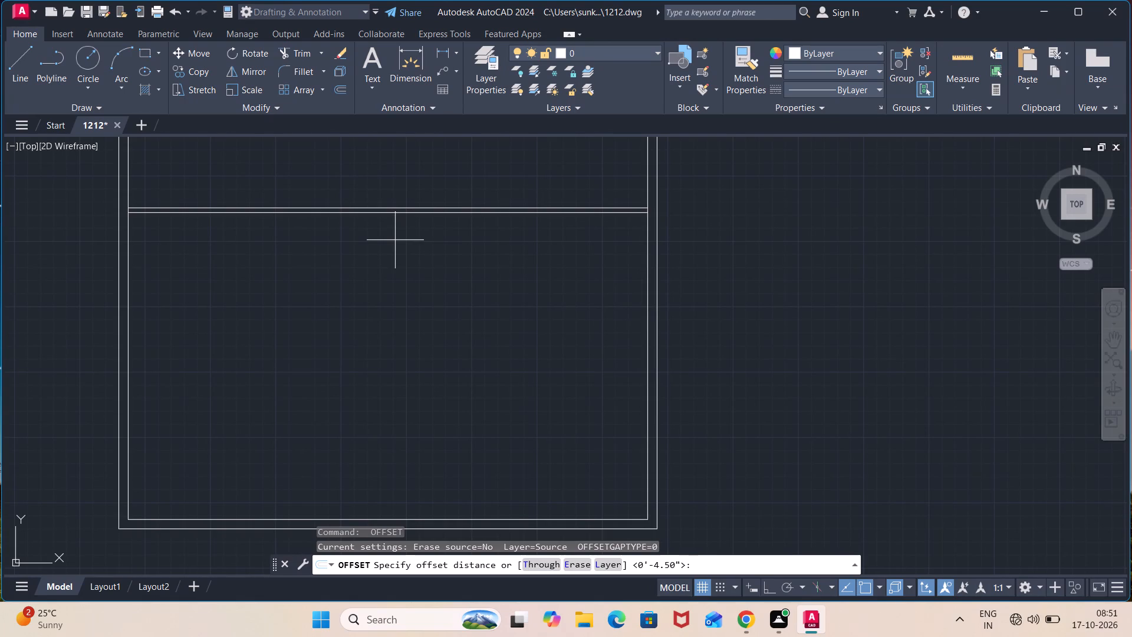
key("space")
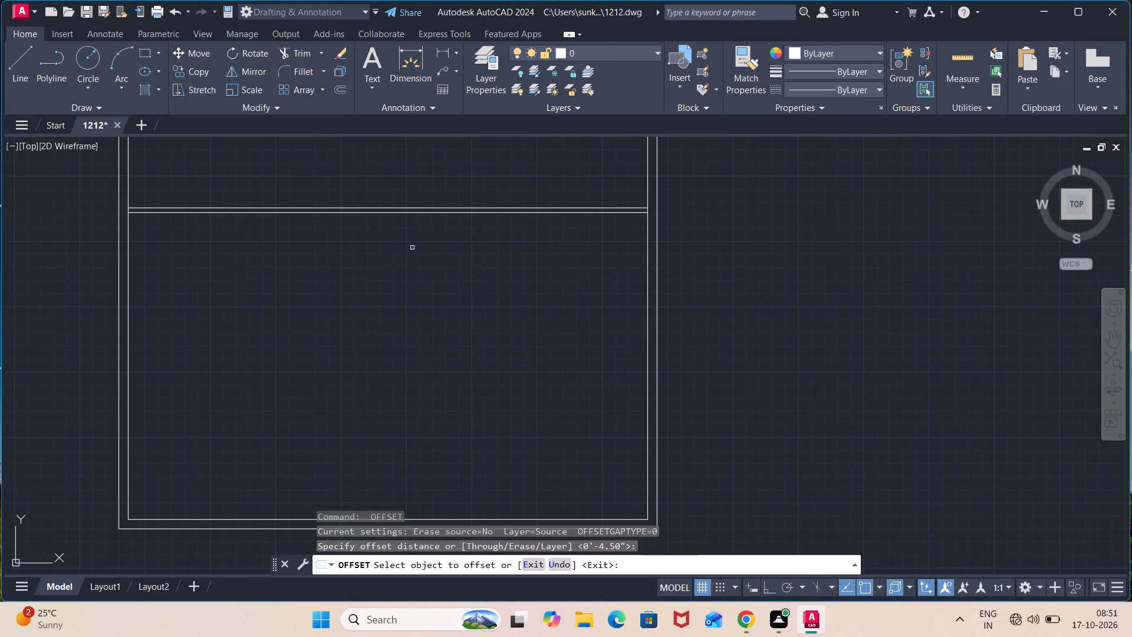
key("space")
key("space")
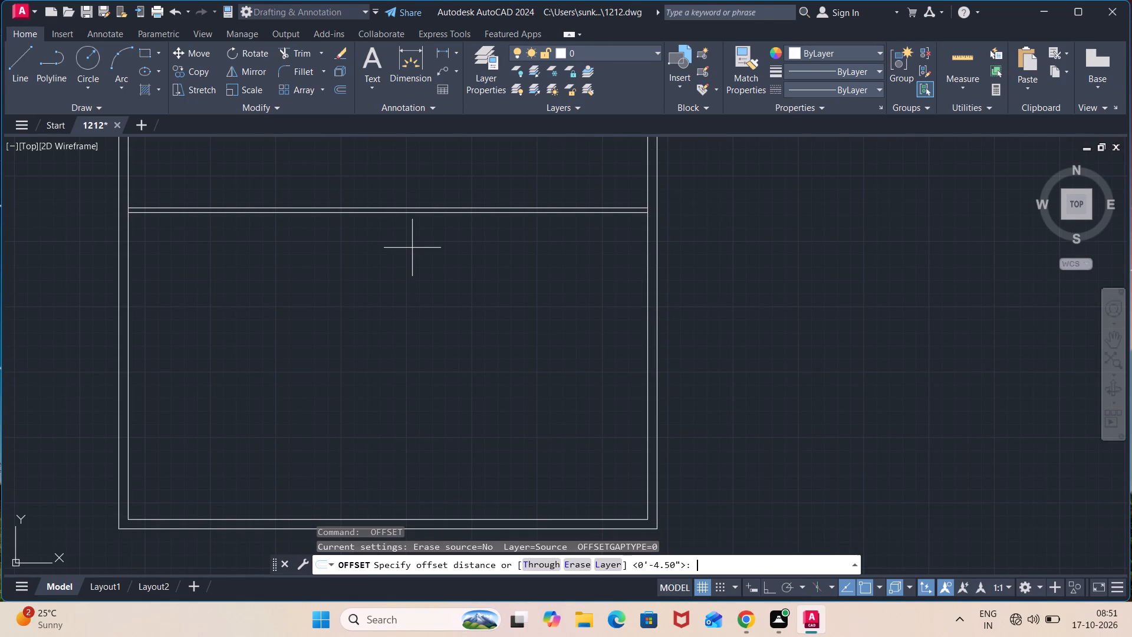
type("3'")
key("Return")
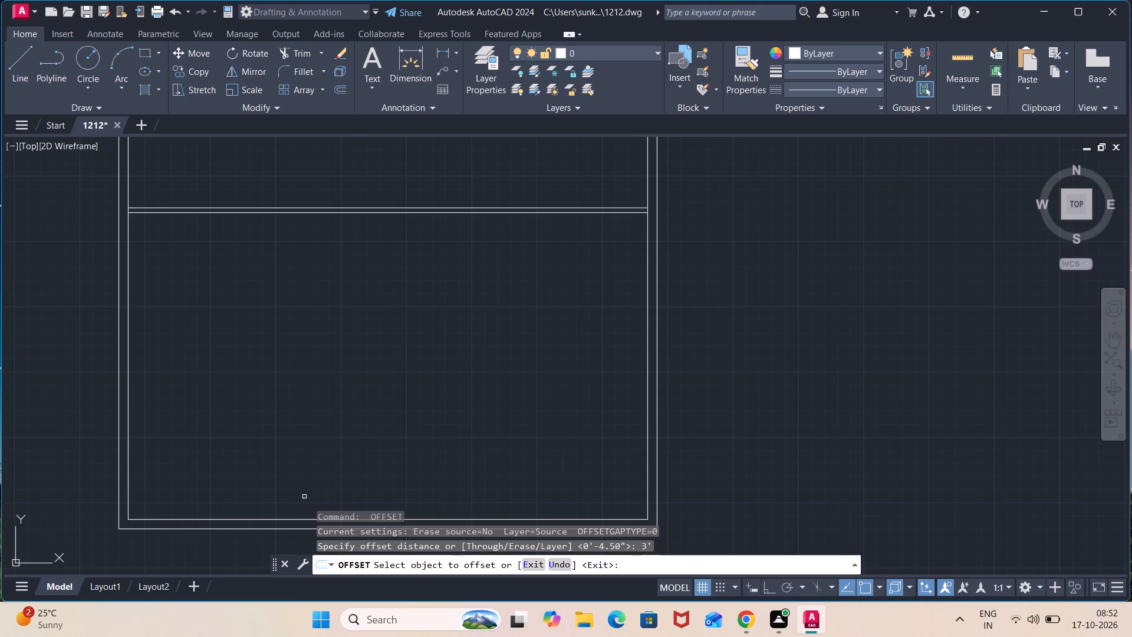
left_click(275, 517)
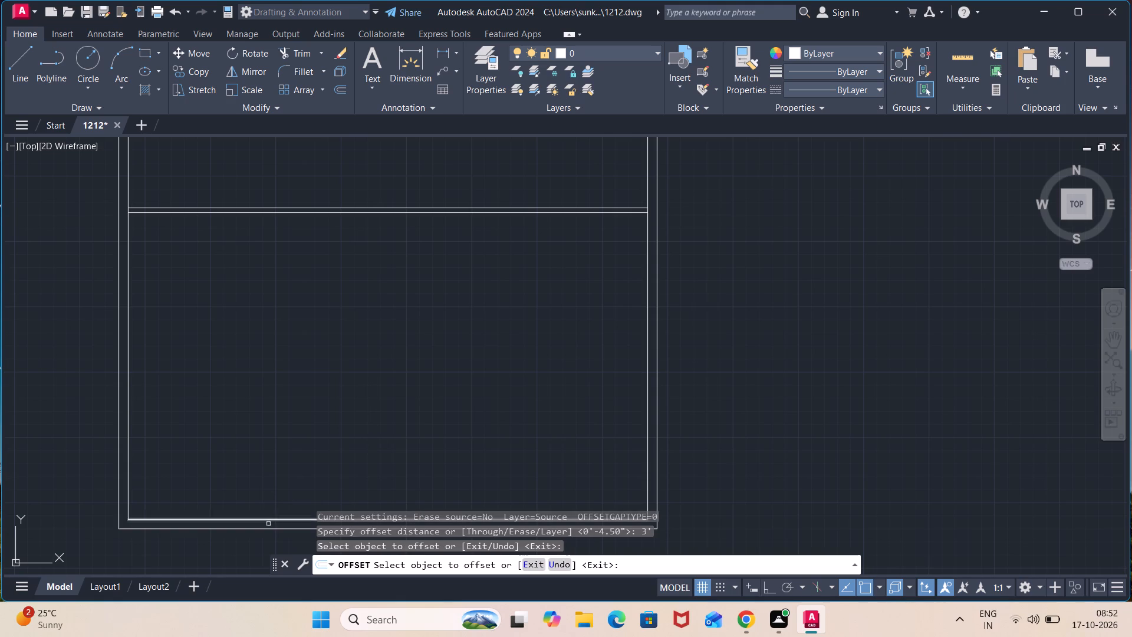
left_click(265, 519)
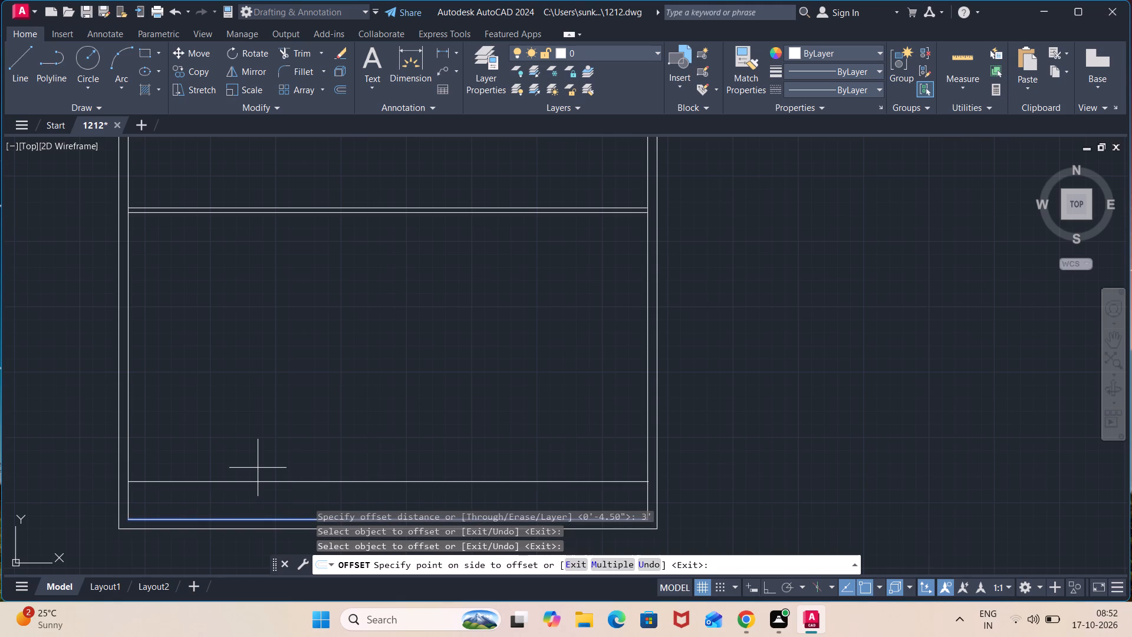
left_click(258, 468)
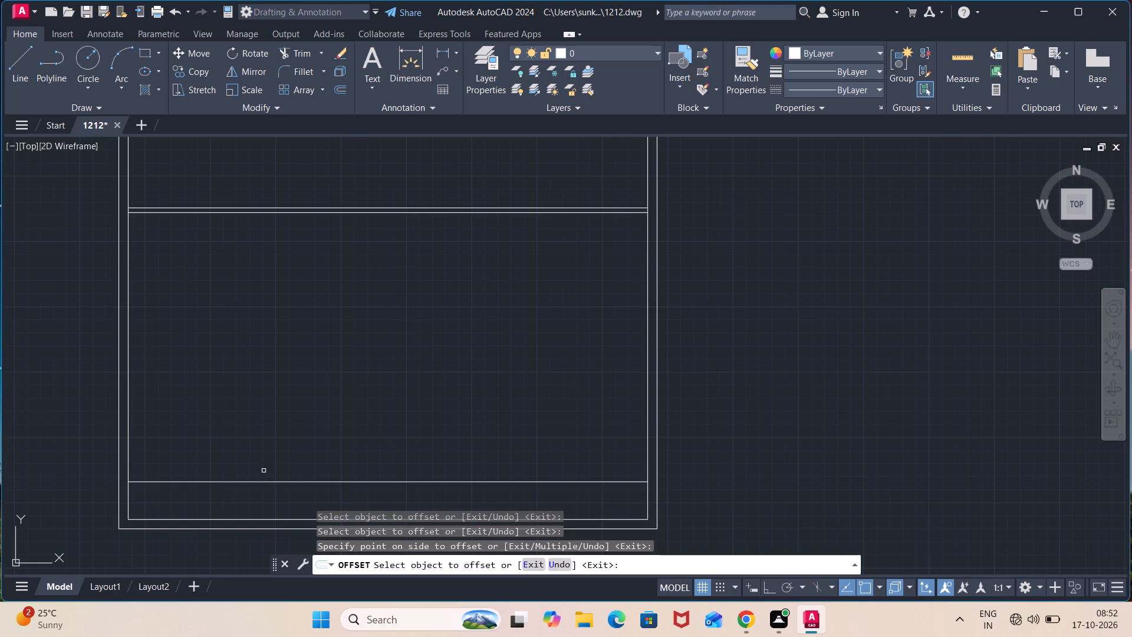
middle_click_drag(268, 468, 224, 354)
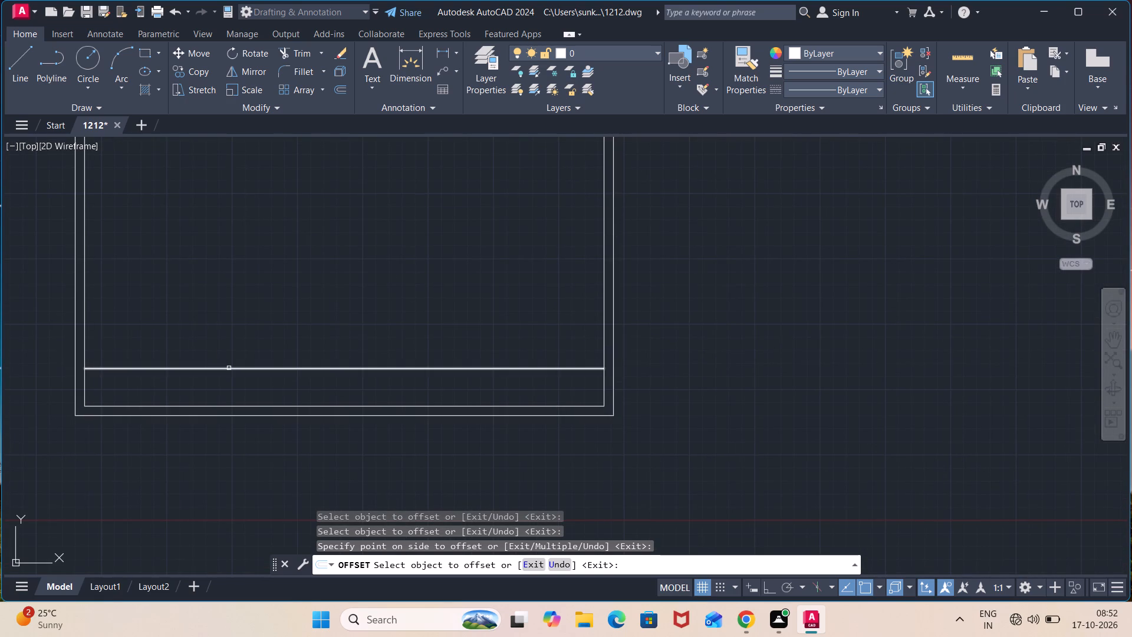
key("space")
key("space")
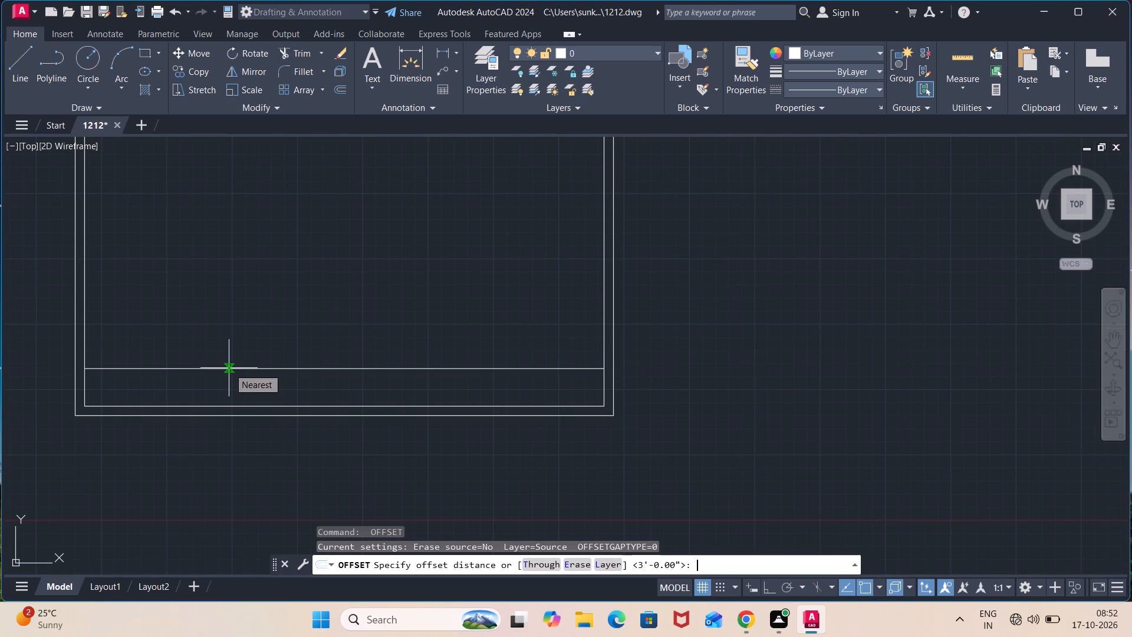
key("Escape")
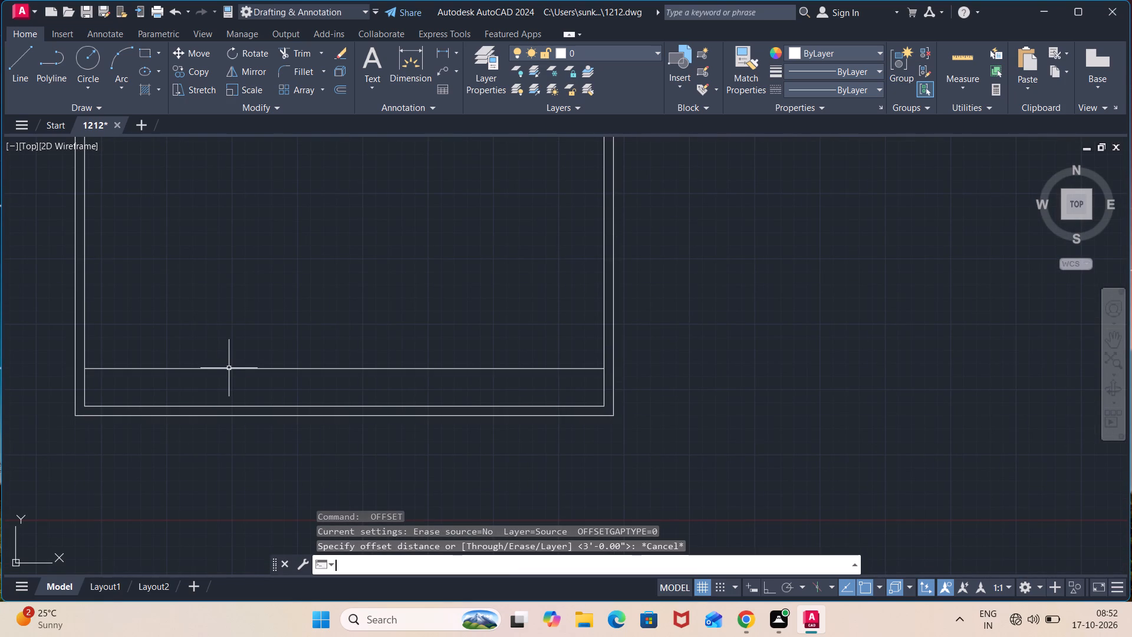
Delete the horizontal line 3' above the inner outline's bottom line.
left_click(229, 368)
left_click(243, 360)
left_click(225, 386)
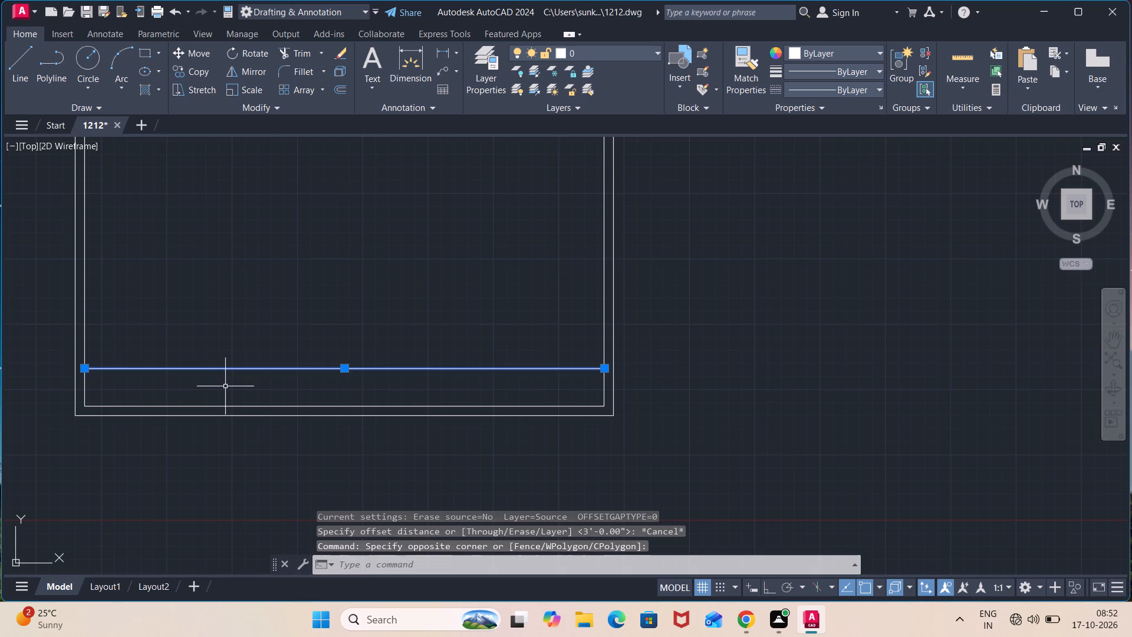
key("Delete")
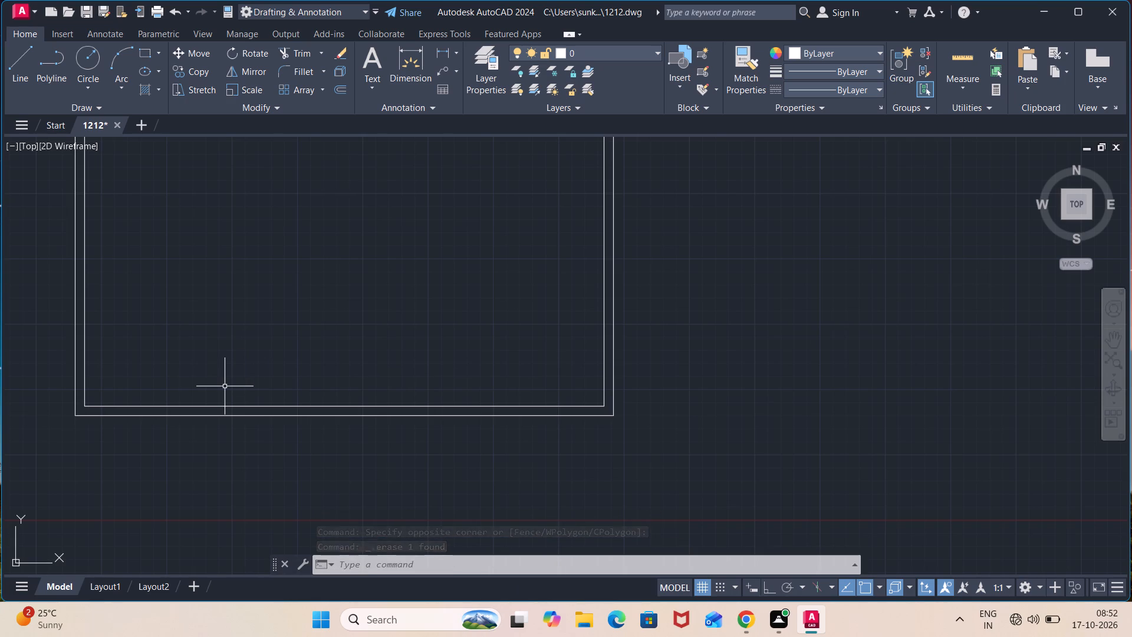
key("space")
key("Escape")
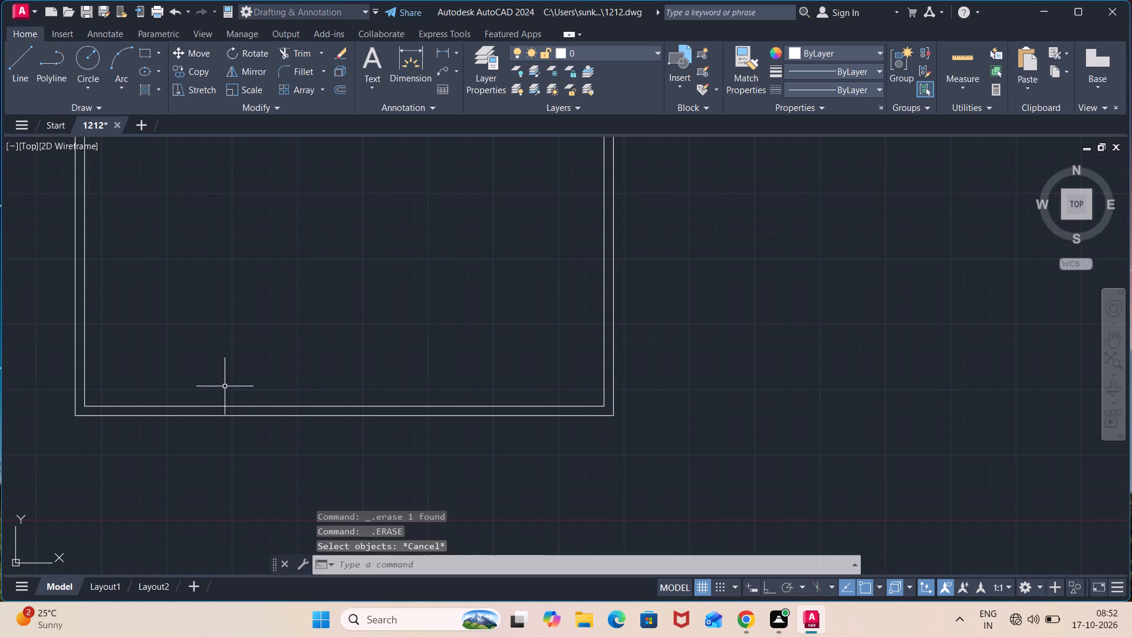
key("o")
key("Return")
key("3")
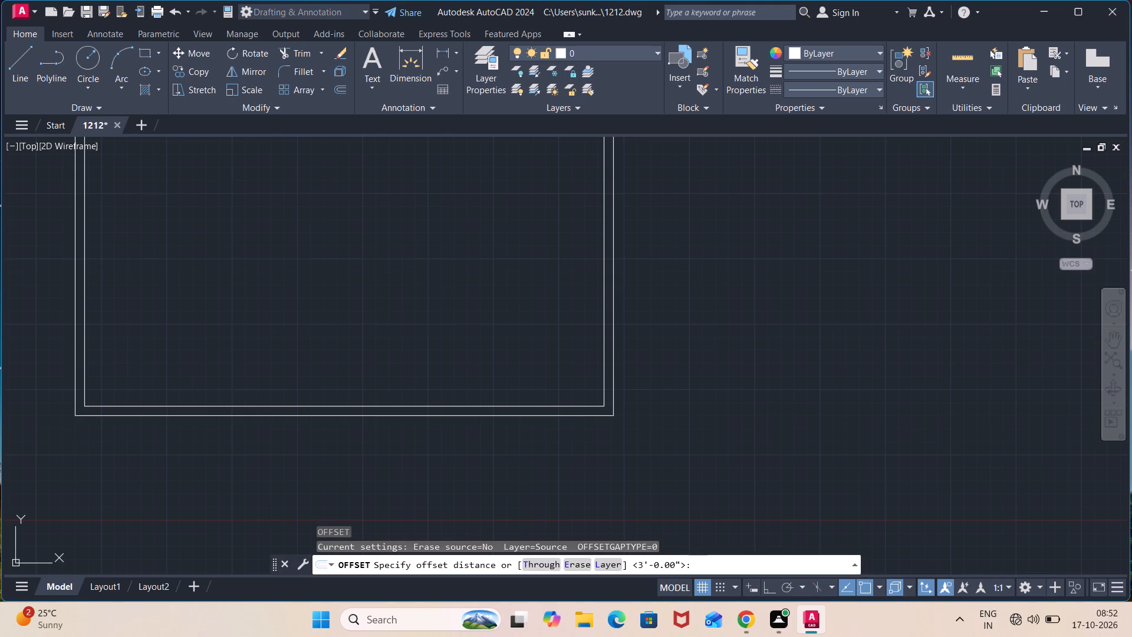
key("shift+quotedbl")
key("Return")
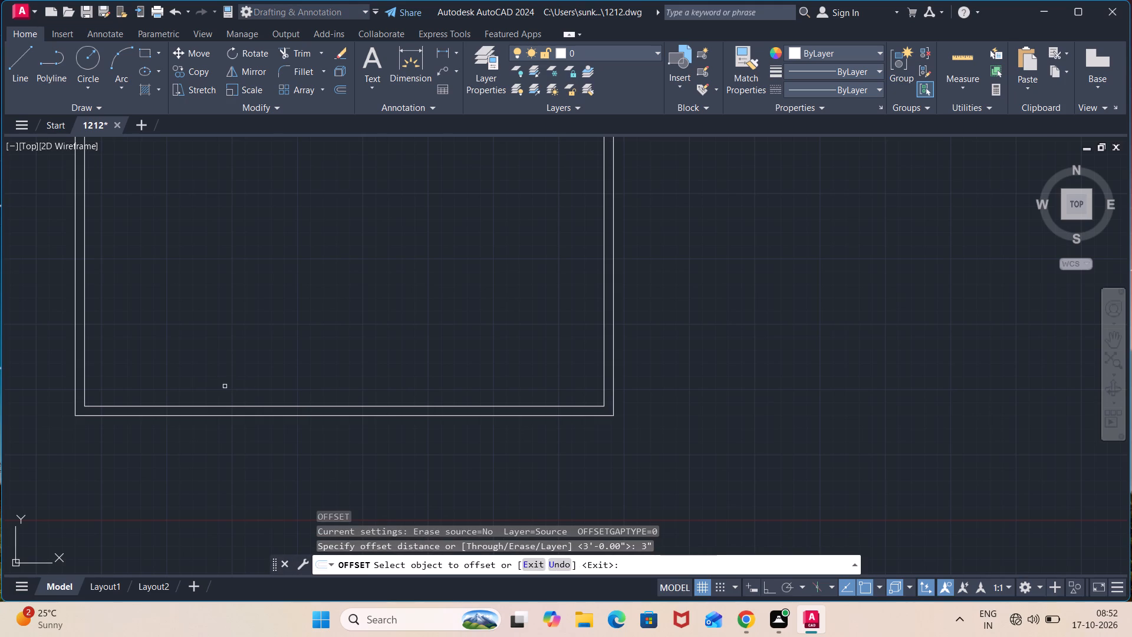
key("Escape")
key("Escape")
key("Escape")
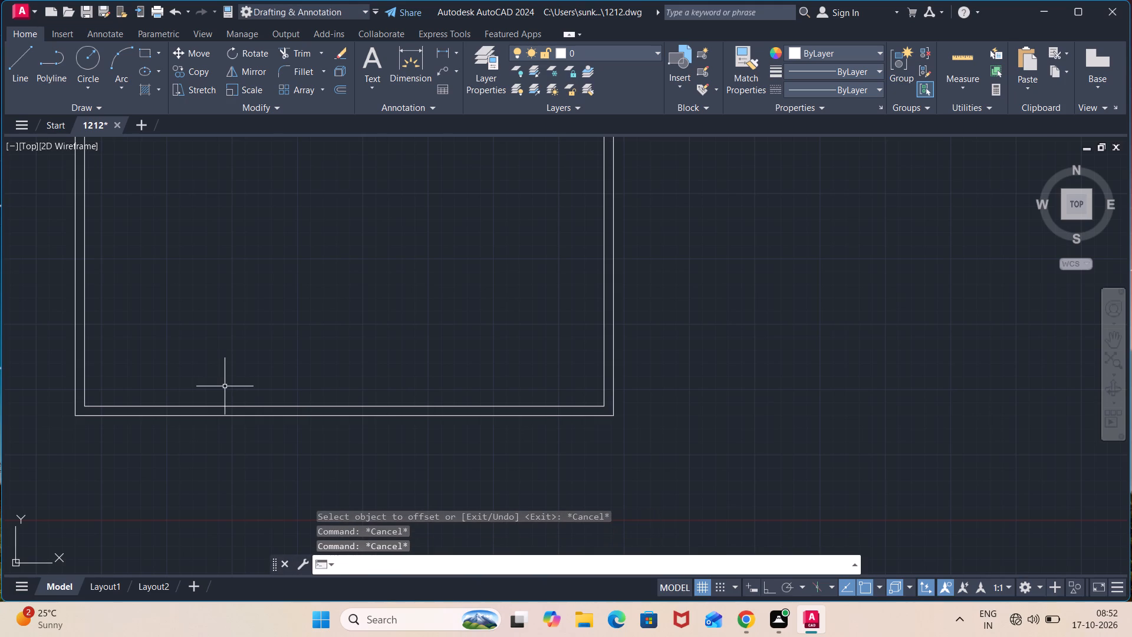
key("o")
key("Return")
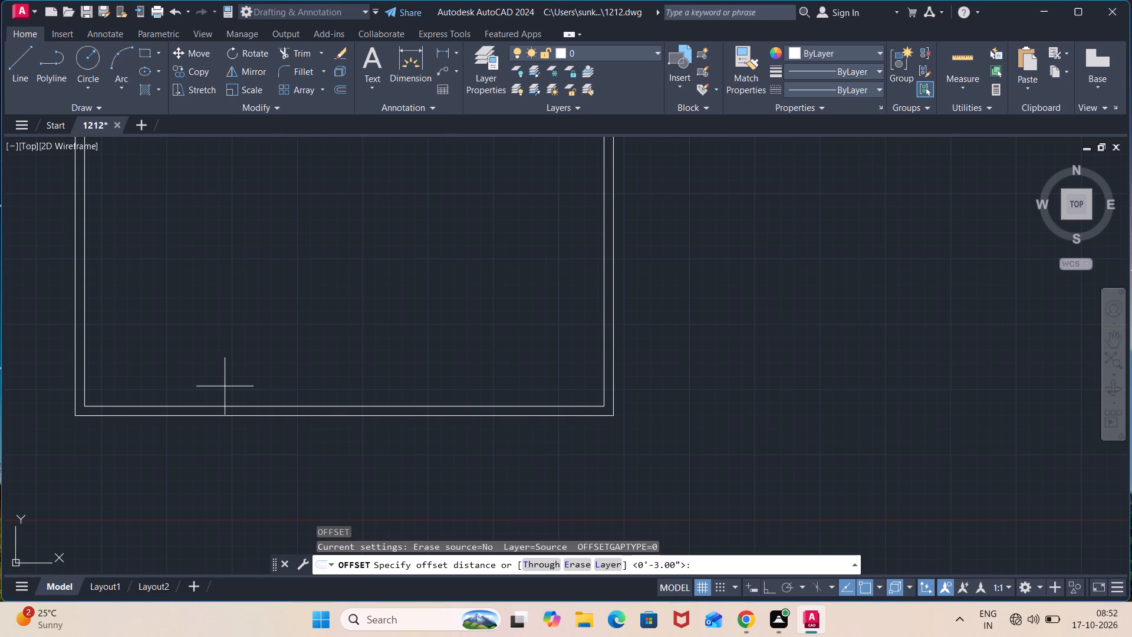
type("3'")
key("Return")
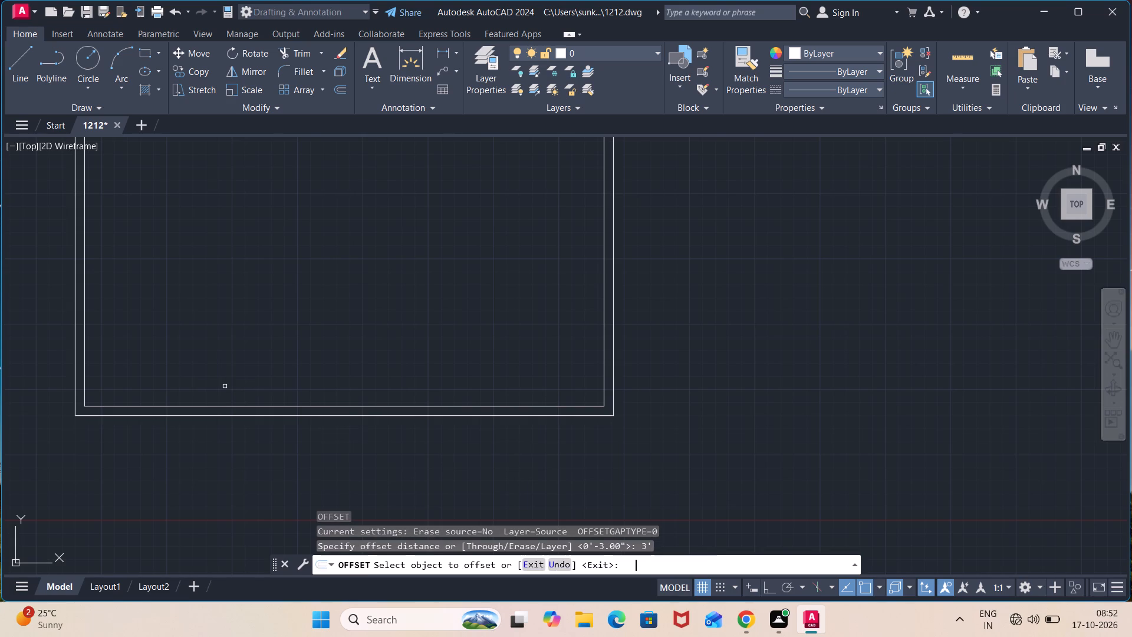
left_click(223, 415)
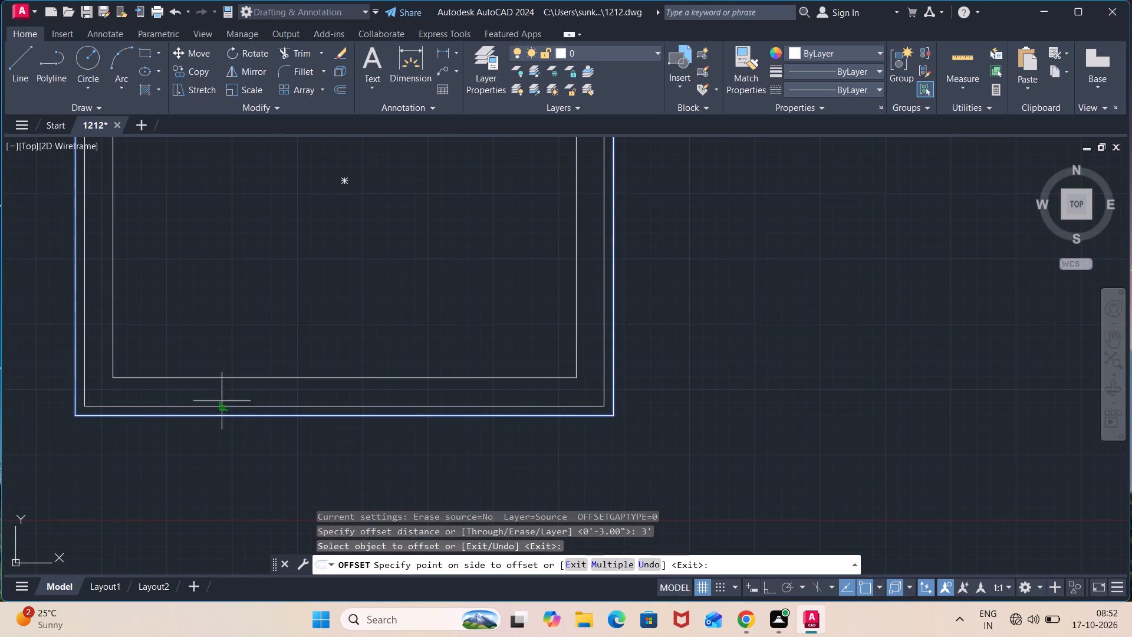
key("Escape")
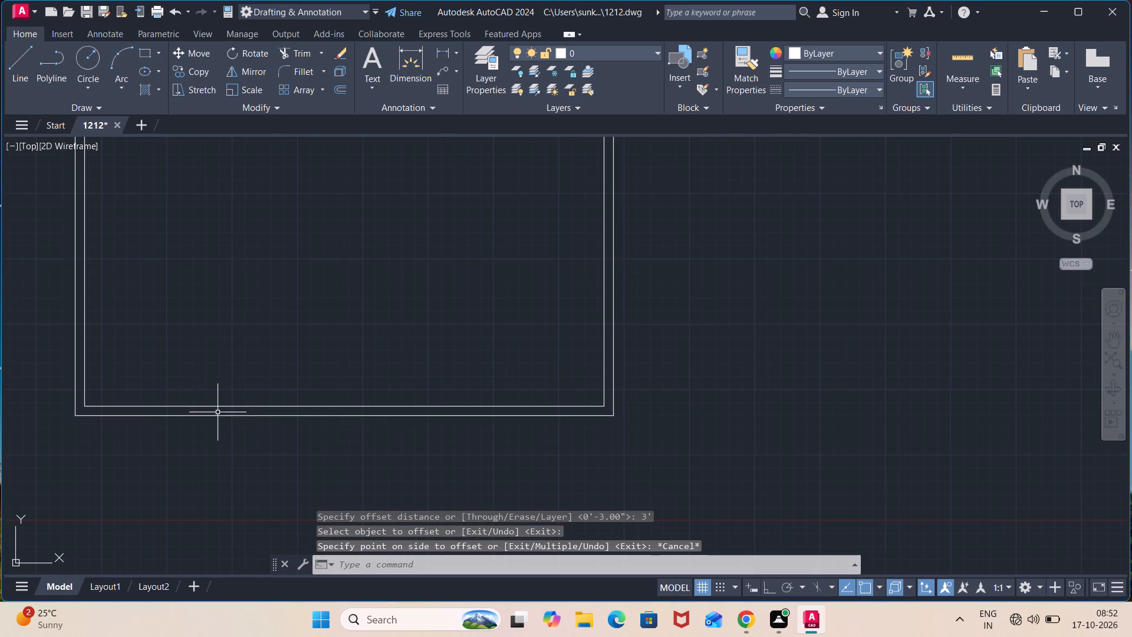
Explode the outer rectangle into separate lines.
left_click(219, 416)
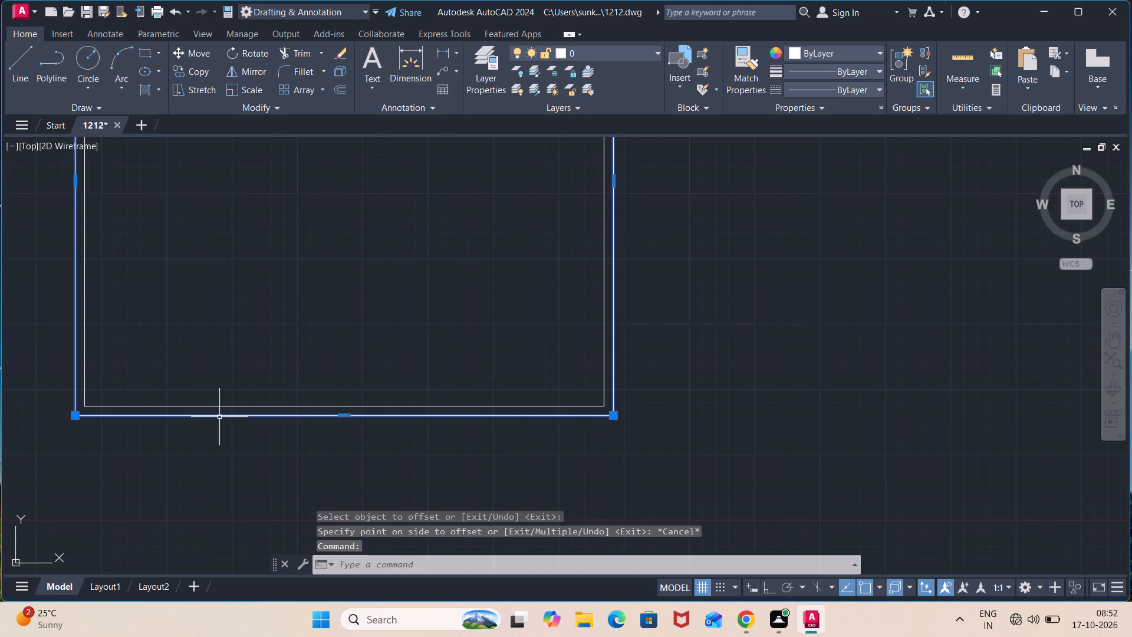
key("x")
key("Return")
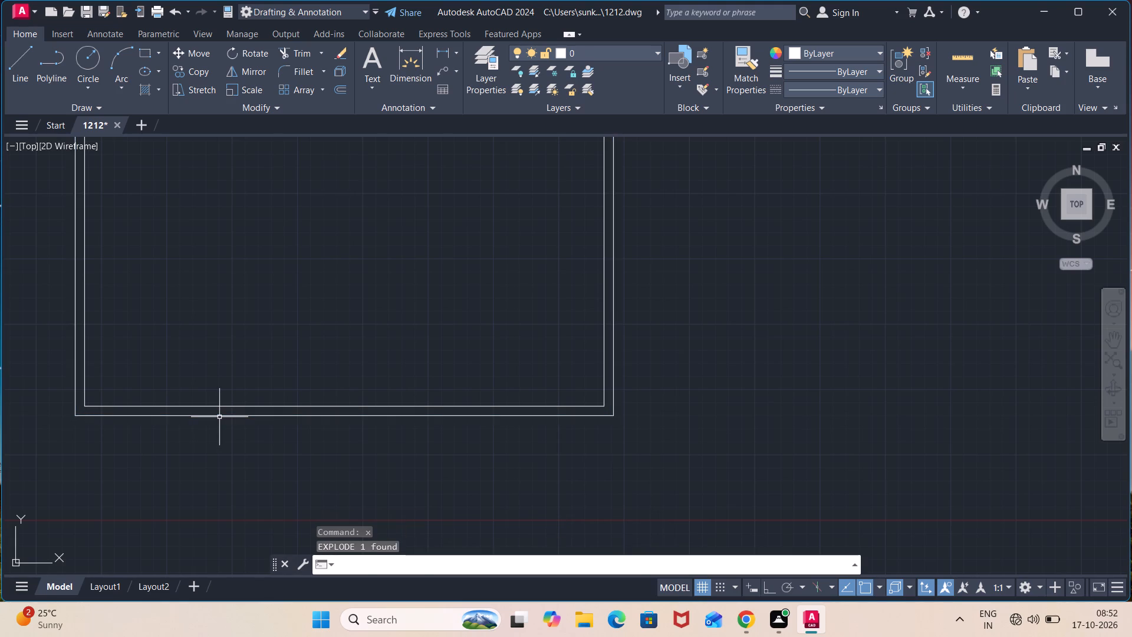
Offset the bottom line of the outer outline 3'4.5" upward into the plan.
key("o")
key("Return")
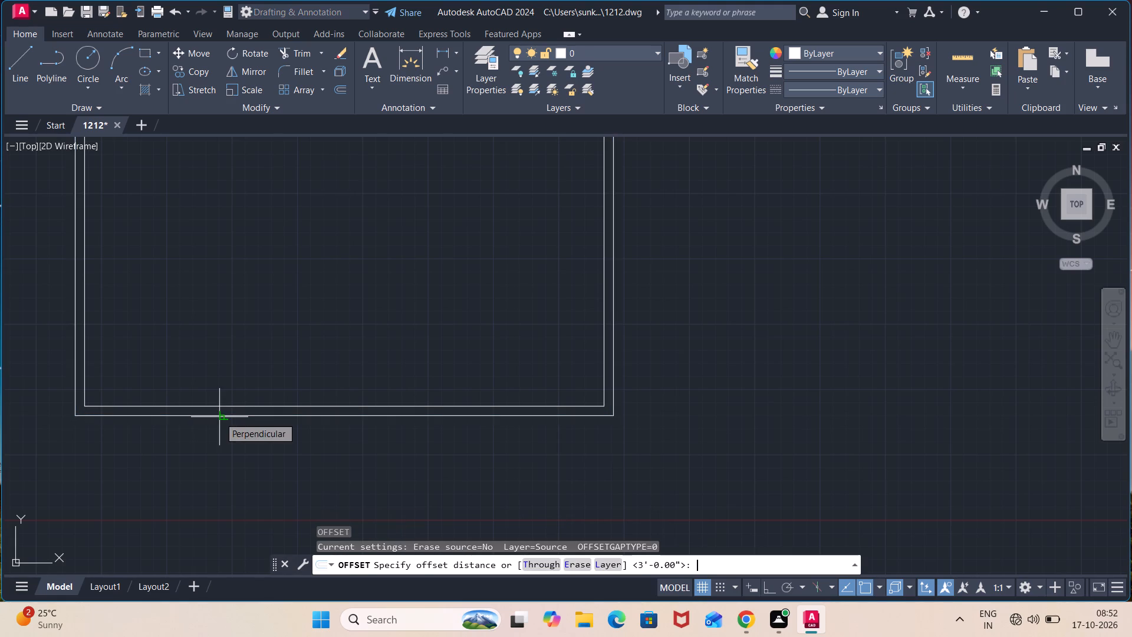
type("3'4.5\"")
key("Return")
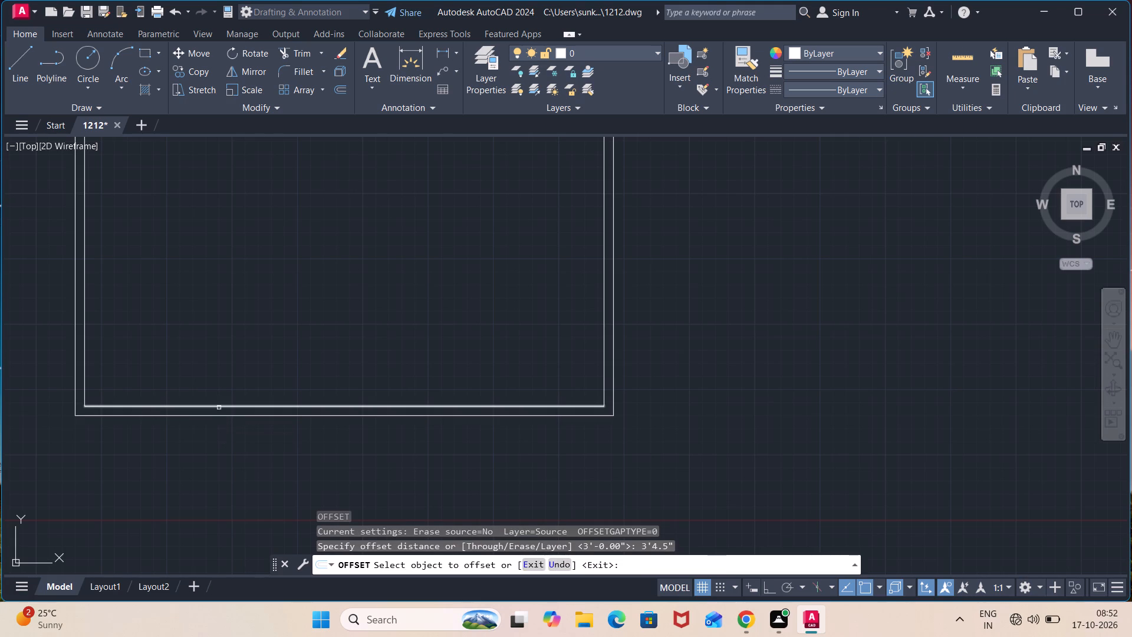
left_click(221, 416)
left_click(210, 325)
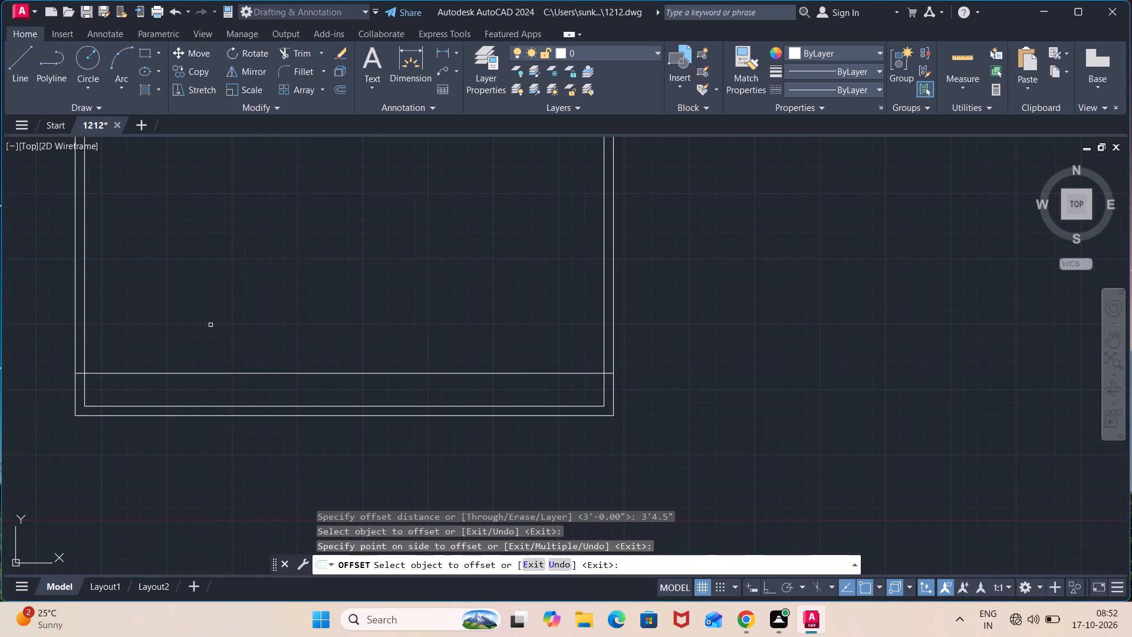
key("space")
Offset the horizontal line 3'4.5" above the outer outline's bottom line upward by 4.5" to form a partition.
key("space")
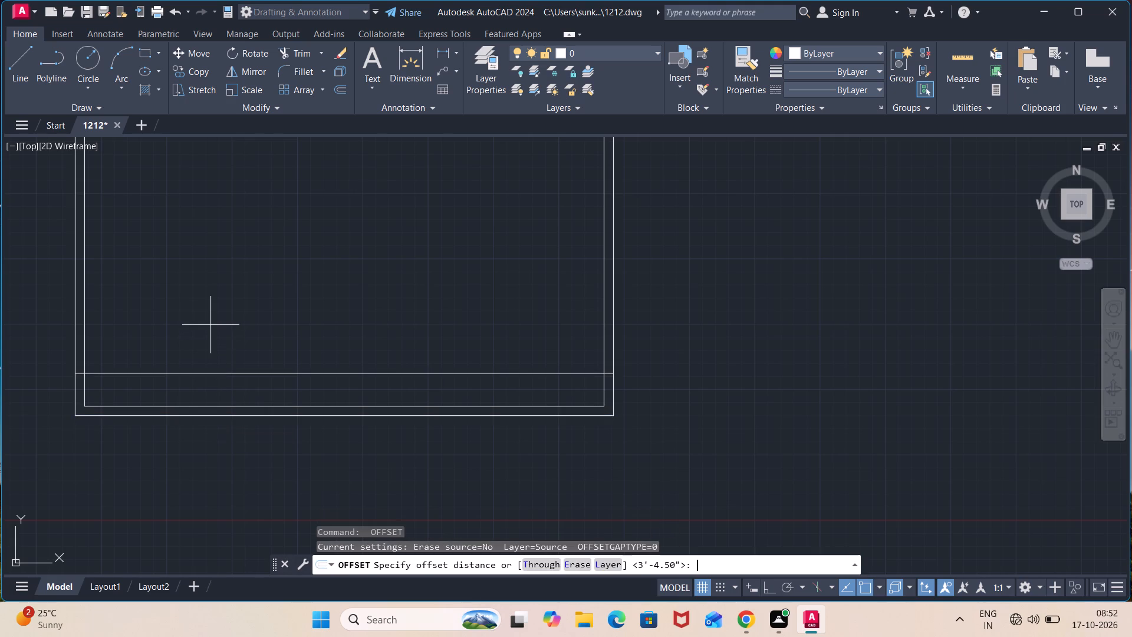
type("4.5\"")
key("Return")
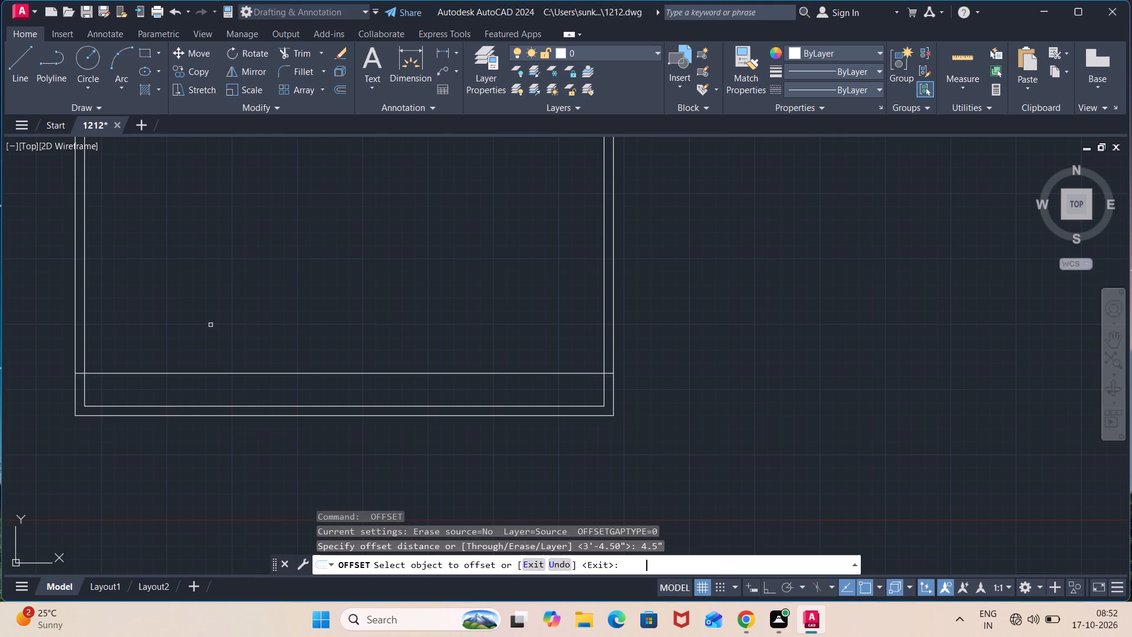
left_click(226, 374)
left_click(218, 322)
key("Escape")
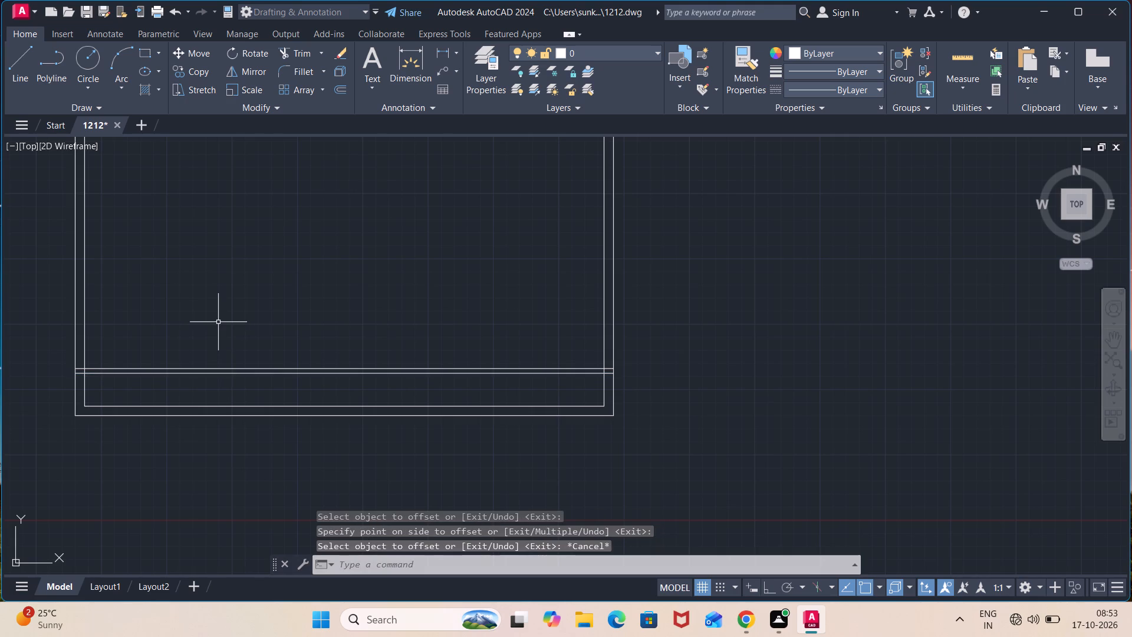
left_click(238, 345)
key("Escape")
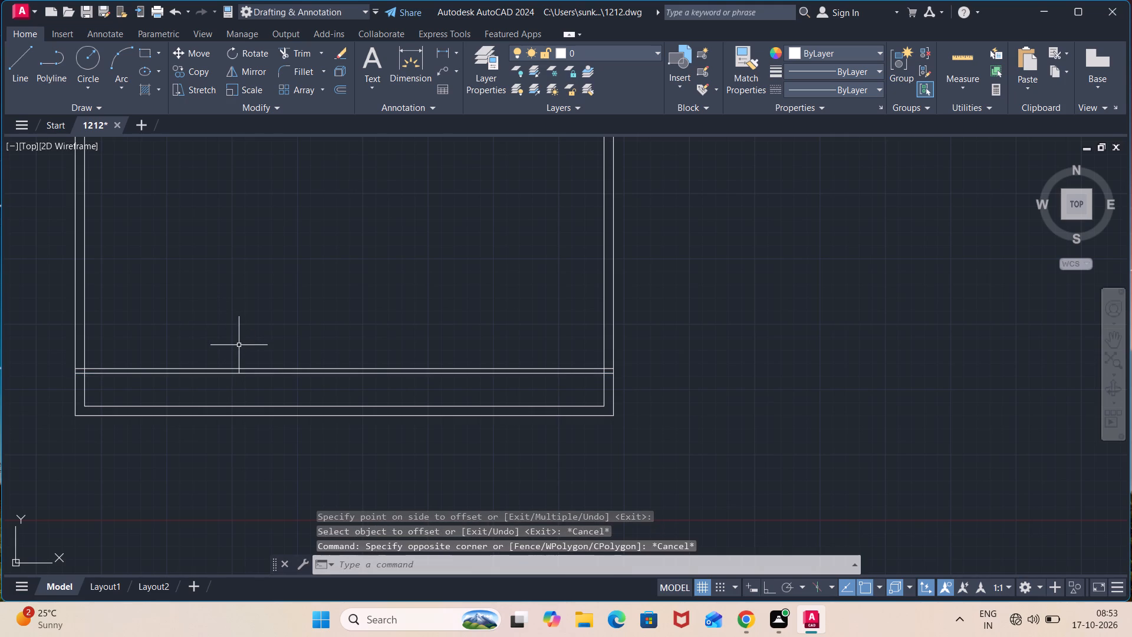
Offset the upper line of the lowest partition 12'4" upward into the plan.
middle_click_drag(239, 345, 255, 393)
key("o")
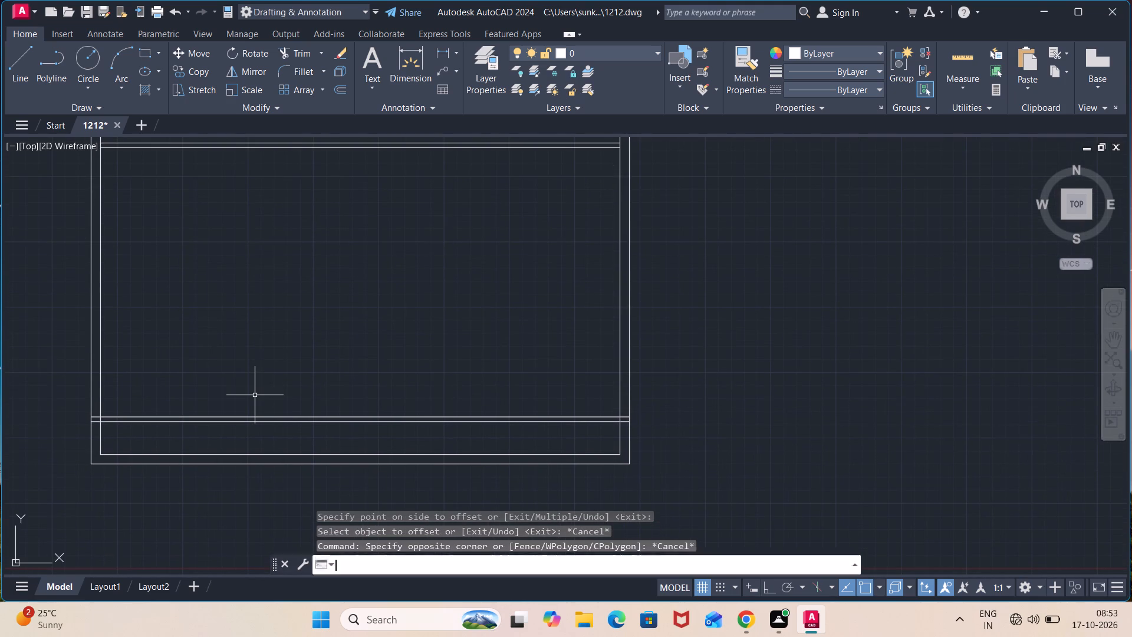
key("Return")
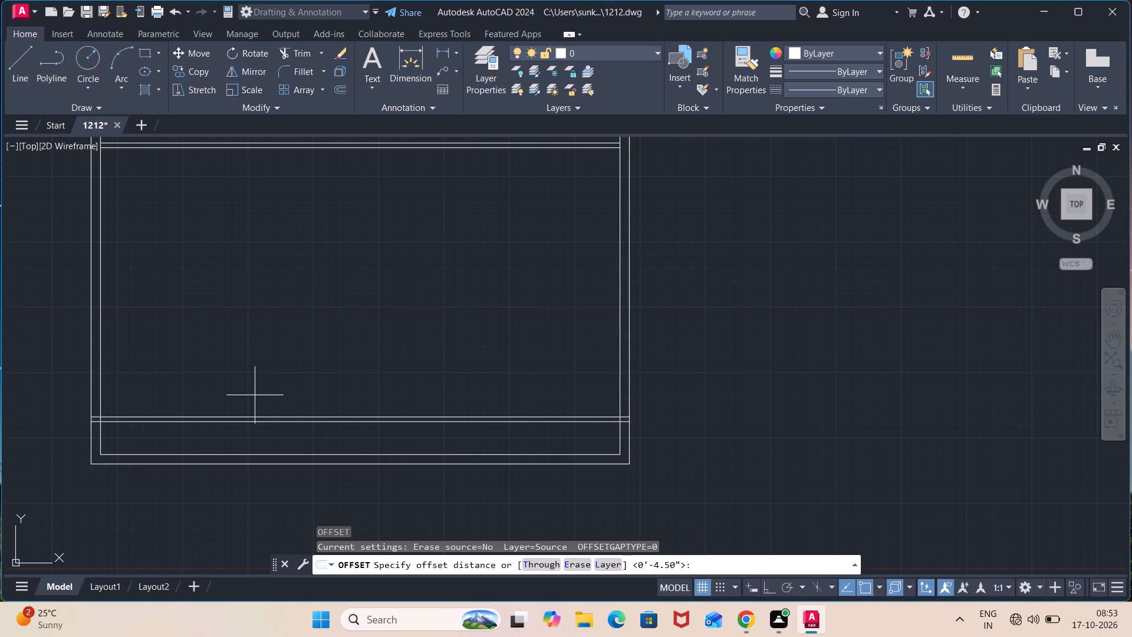
type("12'4")
key("Return")
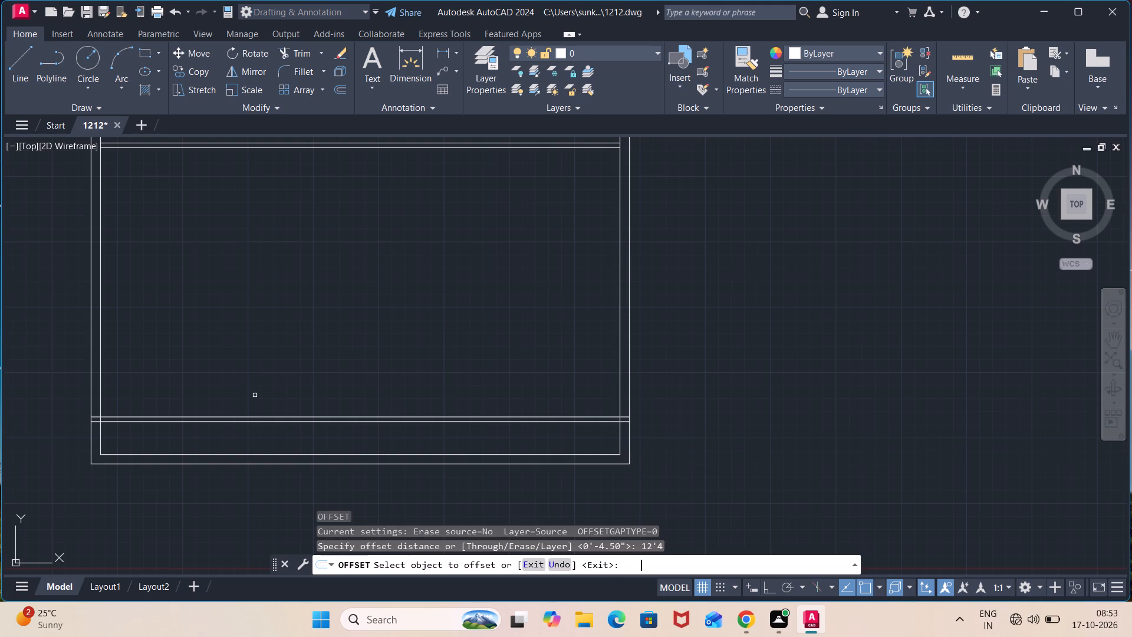
left_click(252, 416)
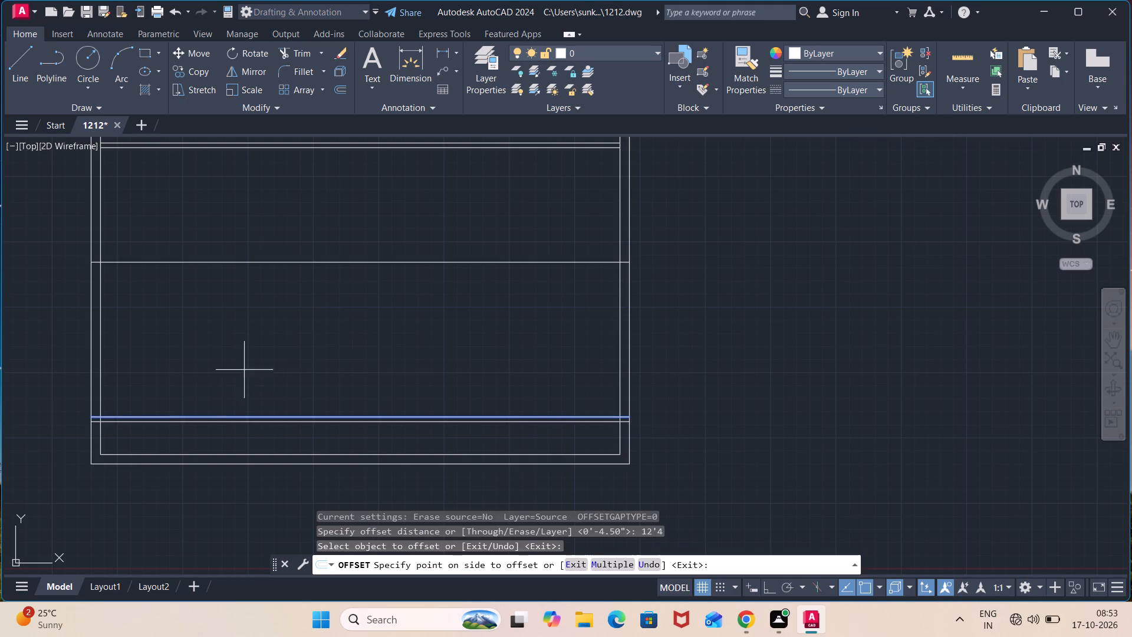
left_click(244, 365)
middle_click_drag(251, 306, 269, 417)
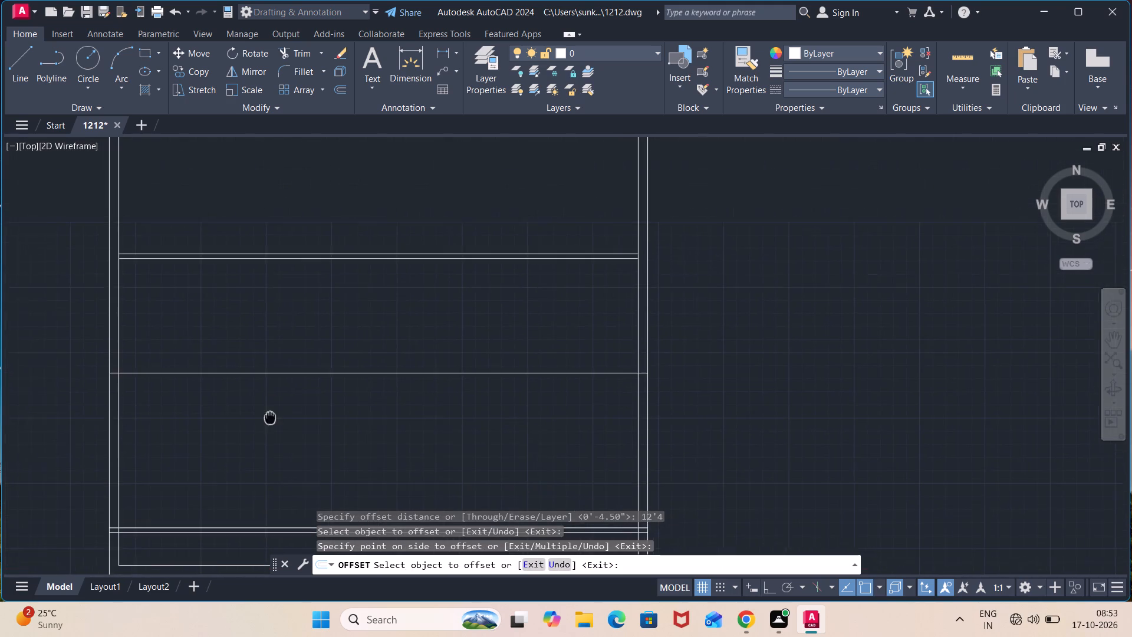
middle_click_drag(269, 417, 274, 423)
scroll(274, 423, "up", 1)
scroll(270, 418, "down", 2)
middle_click_drag(264, 408, 241, 342)
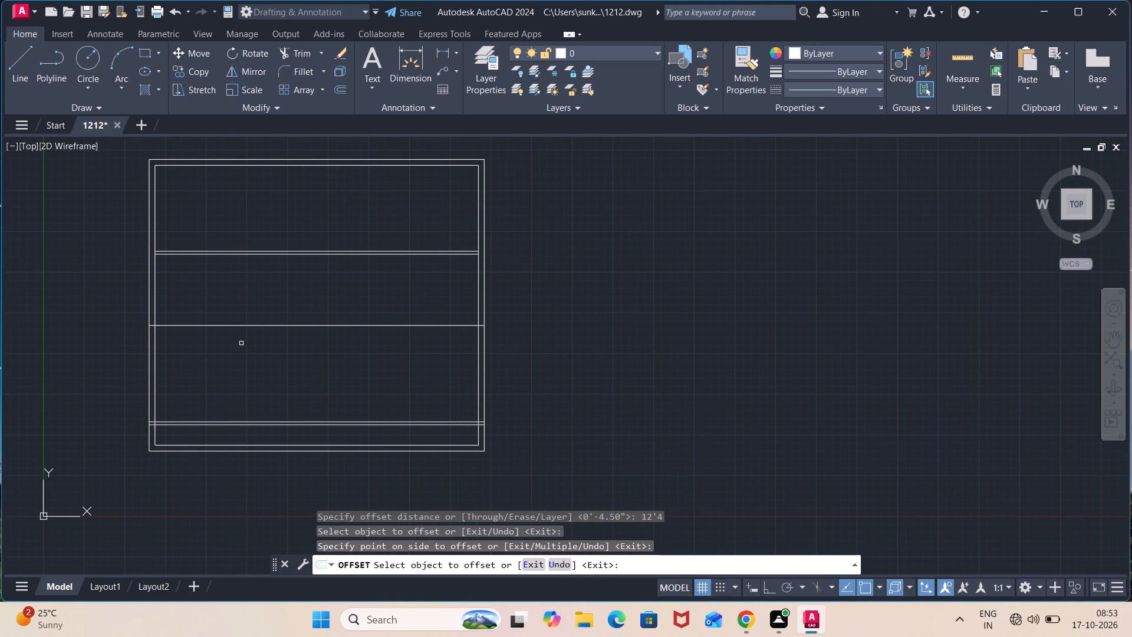
Offset the horizontal line 12'4" above the lowest partition downward by 4.5" to form another partition.
key("space")
key("space")
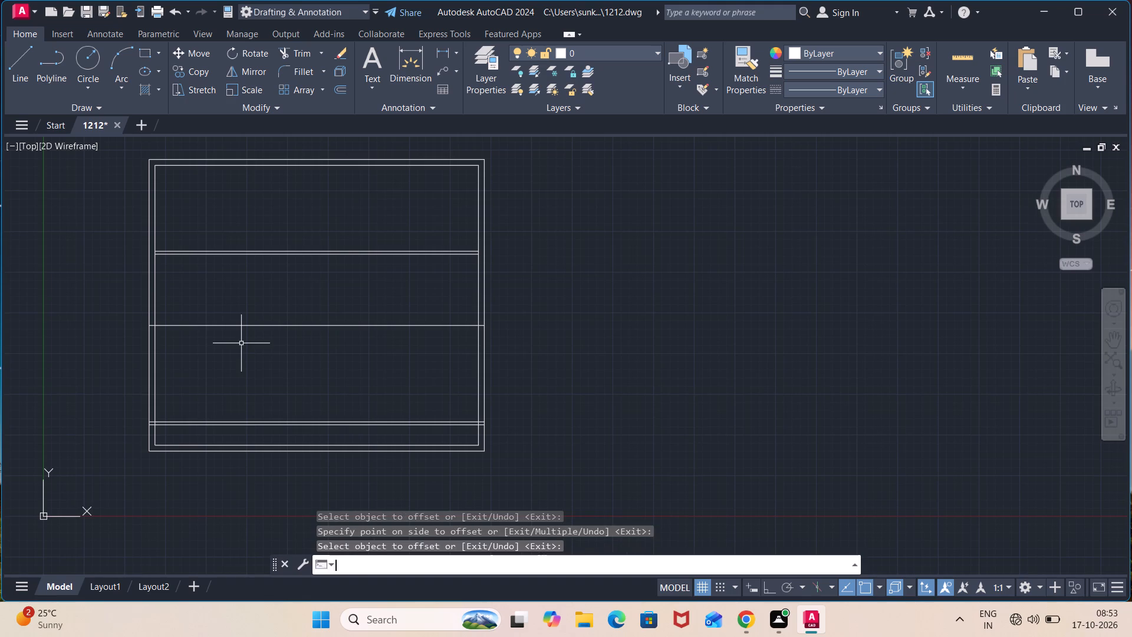
type("4.5\"")
key("Return")
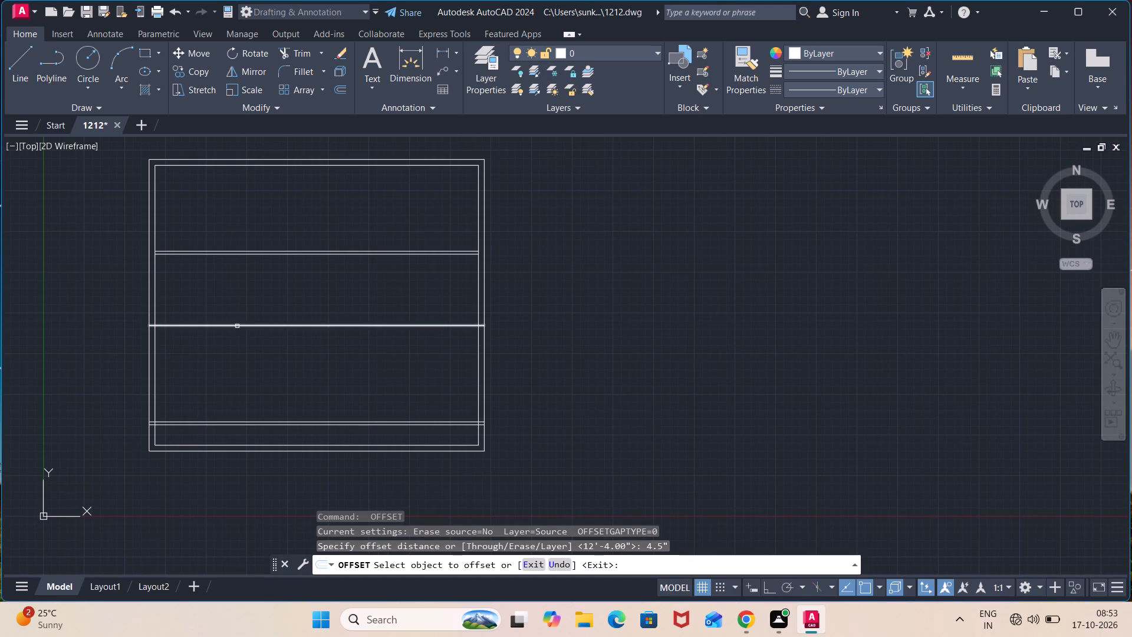
left_click(237, 326)
left_click(239, 345)
key("Escape")
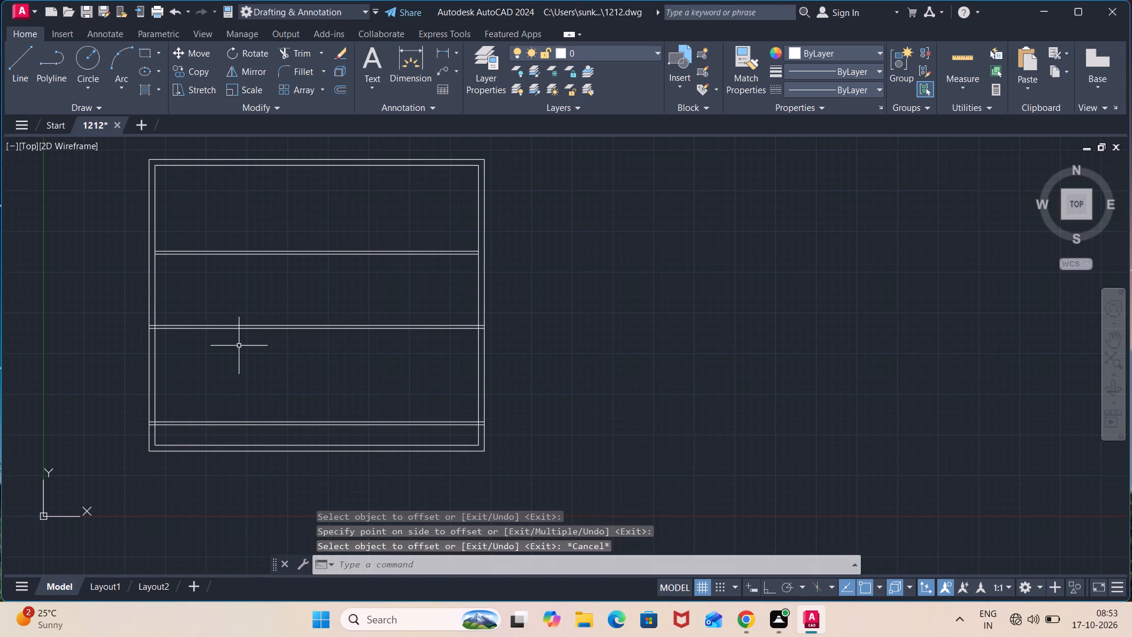
Trim the lowest partition's bottom line inside the left outer wall and the inner wall line between the two partition lines.
type("tr")
key("Return")
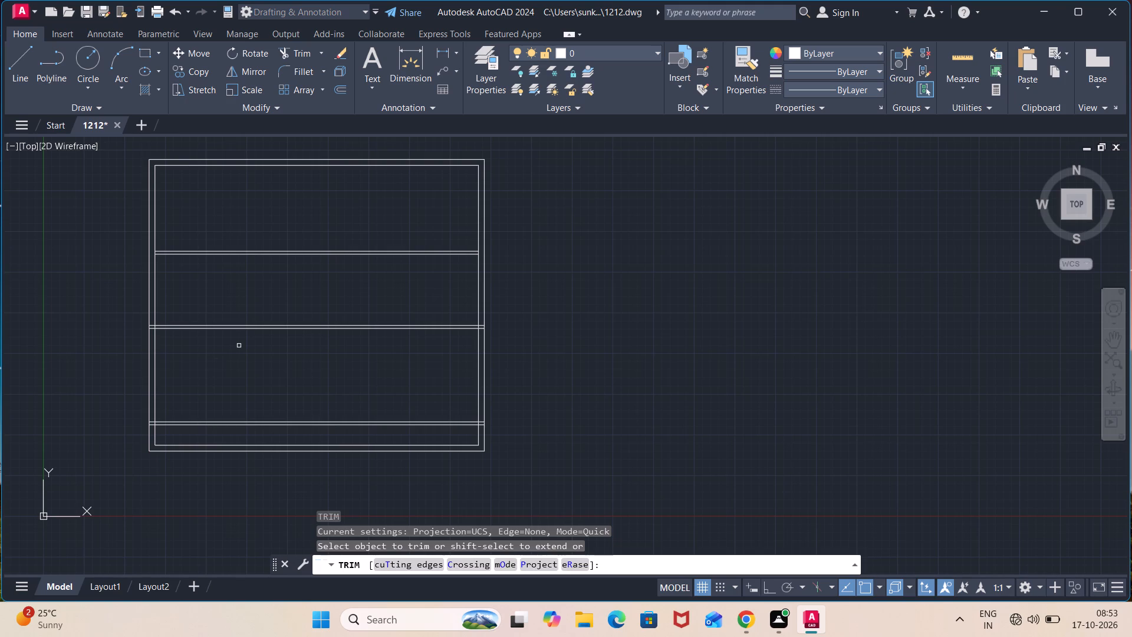
scroll(149, 422, "up", 2)
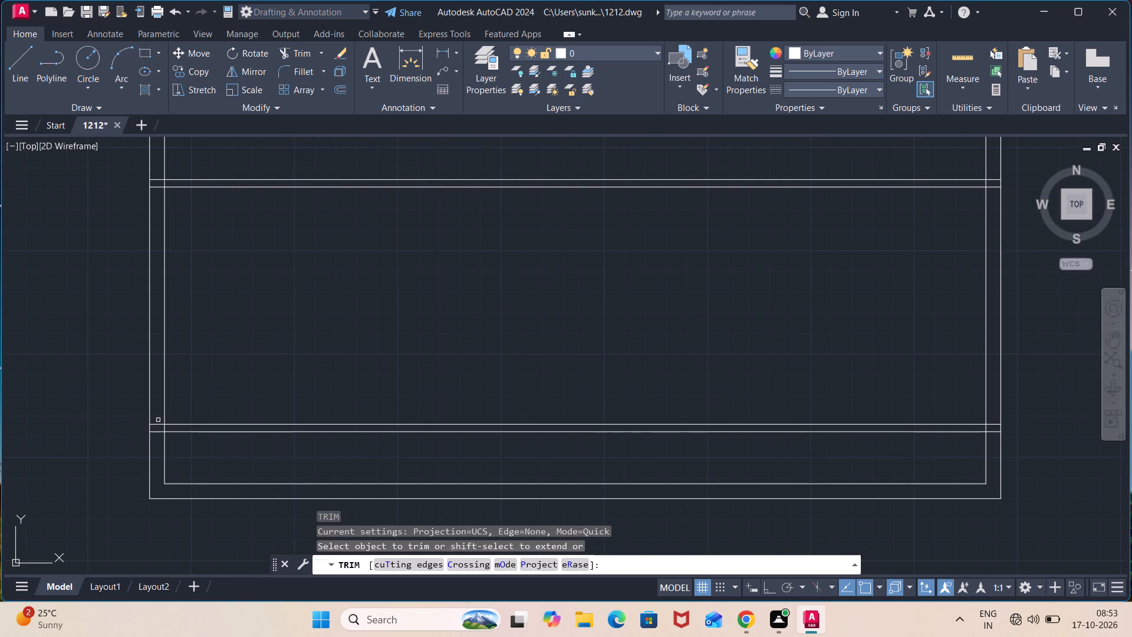
left_click(156, 432)
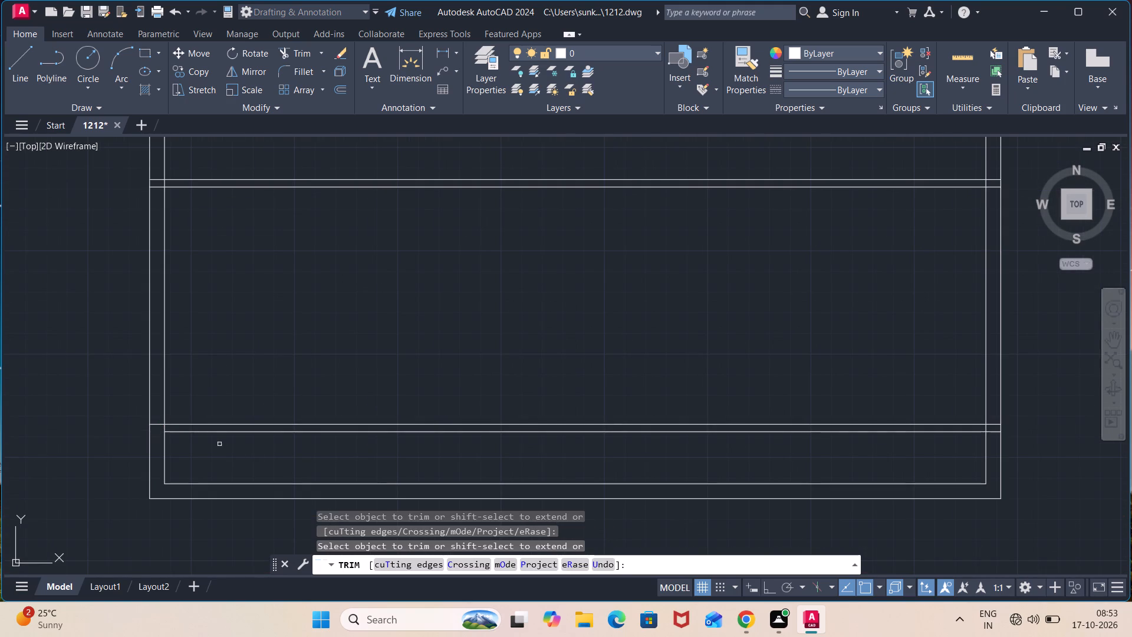
scroll(172, 423, "up", 1)
left_click(160, 435)
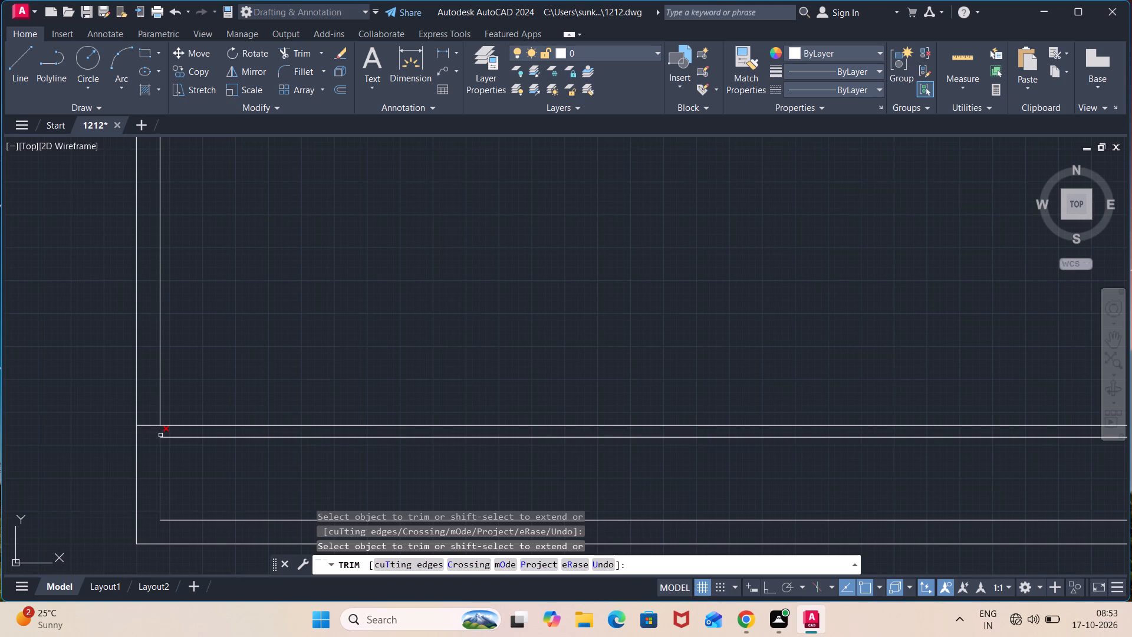
Trim the lowest partition's bottom line inside the right outer wall and the inner wall line between the two partition lines.
scroll(402, 338, "down", 2)
middle_click_drag(401, 336, 345, 342)
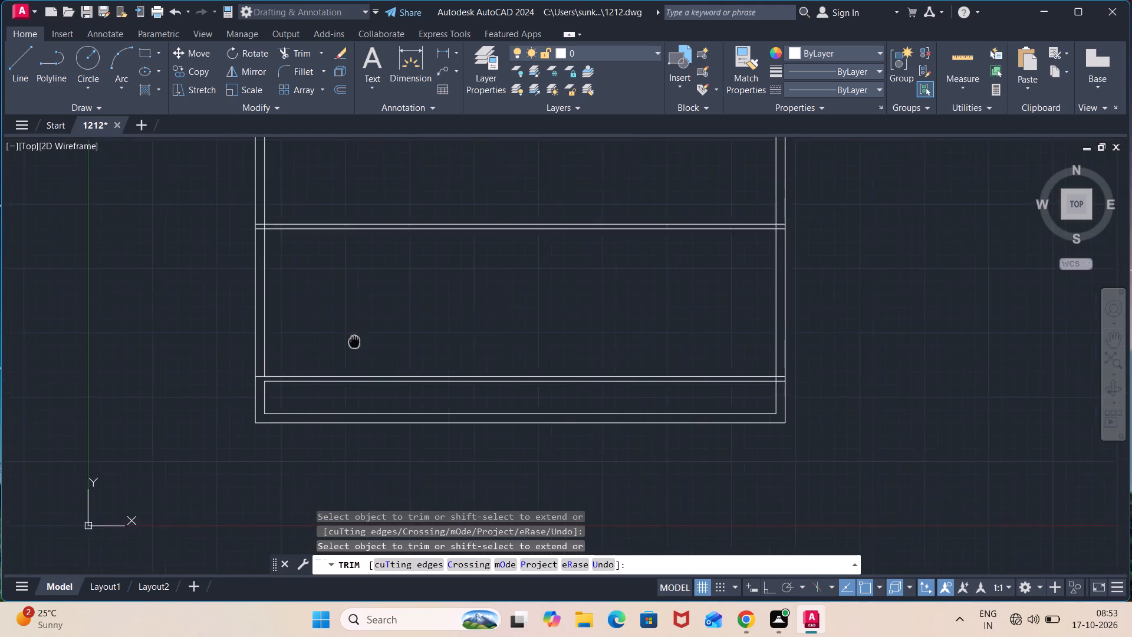
middle_click_drag(345, 342, 0, 364)
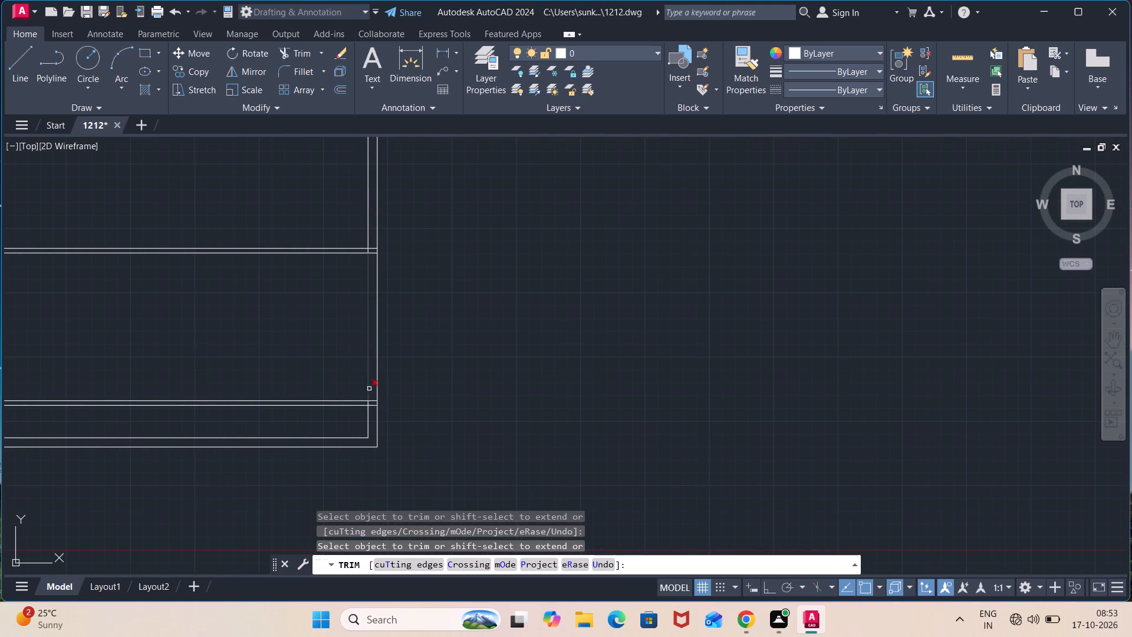
scroll(369, 389, "up", 1)
left_click(372, 418)
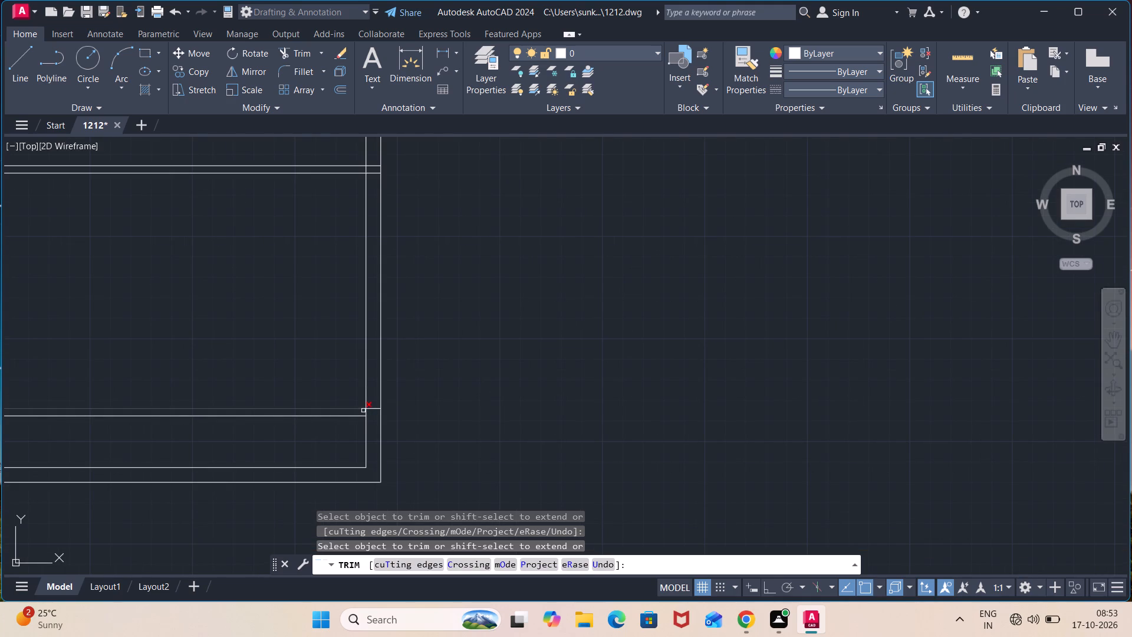
left_click(366, 413)
scroll(373, 168, "up", 1)
scroll(373, 168, "down", 3)
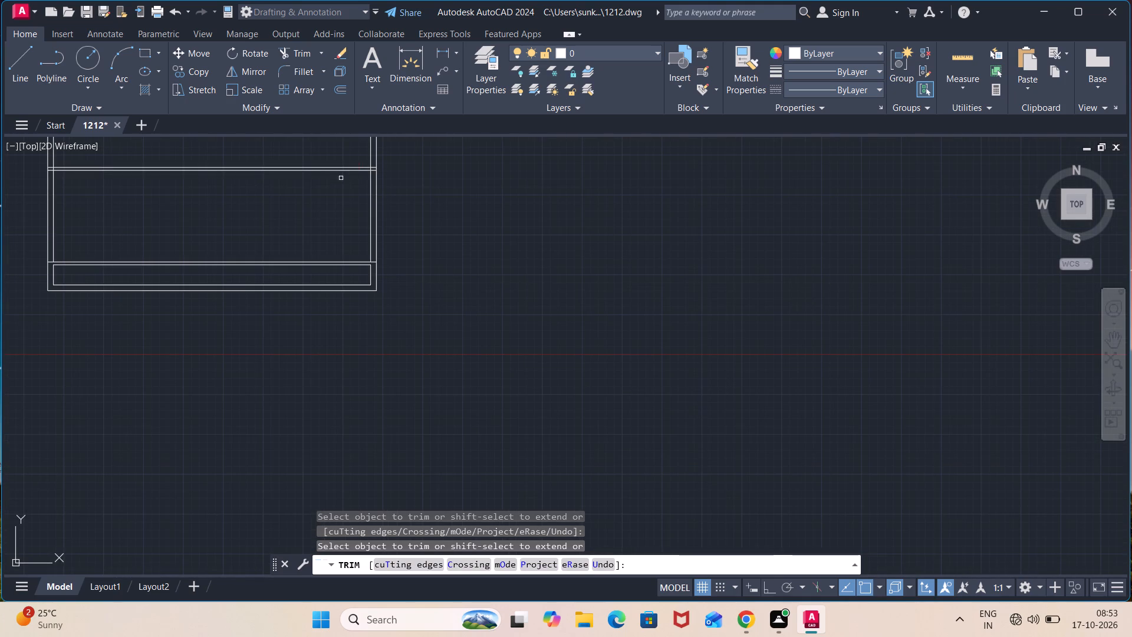
middle_click_drag(326, 188, 419, 313)
key("Escape")
Delete both horizontal lines of the lowest partition.
scroll(414, 301, "up", 2)
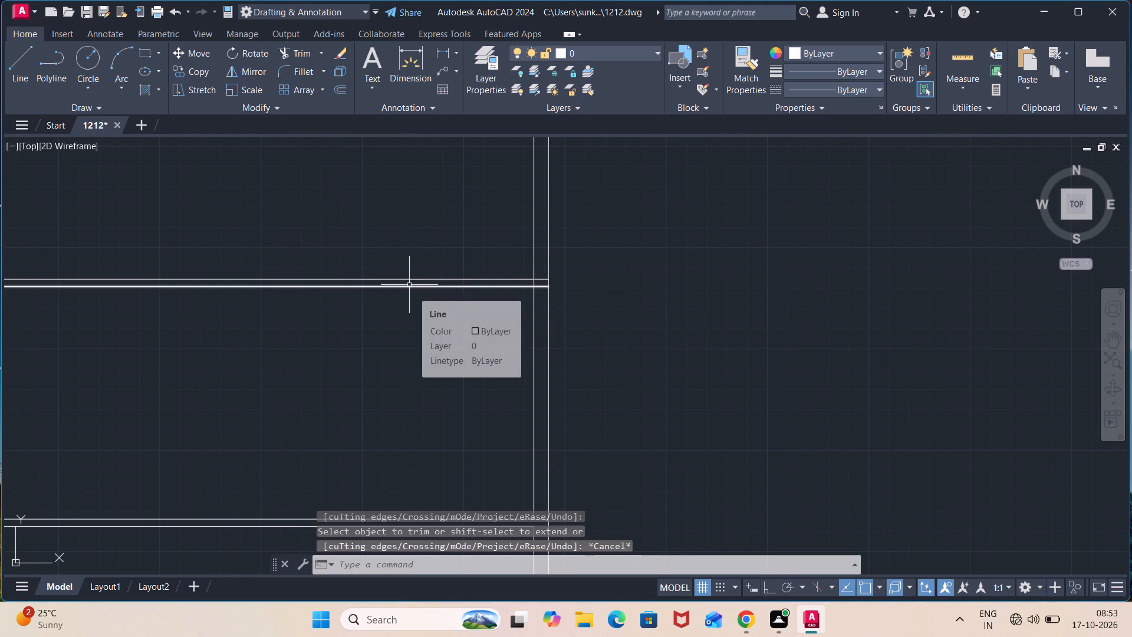
scroll(409, 289, "down", 2)
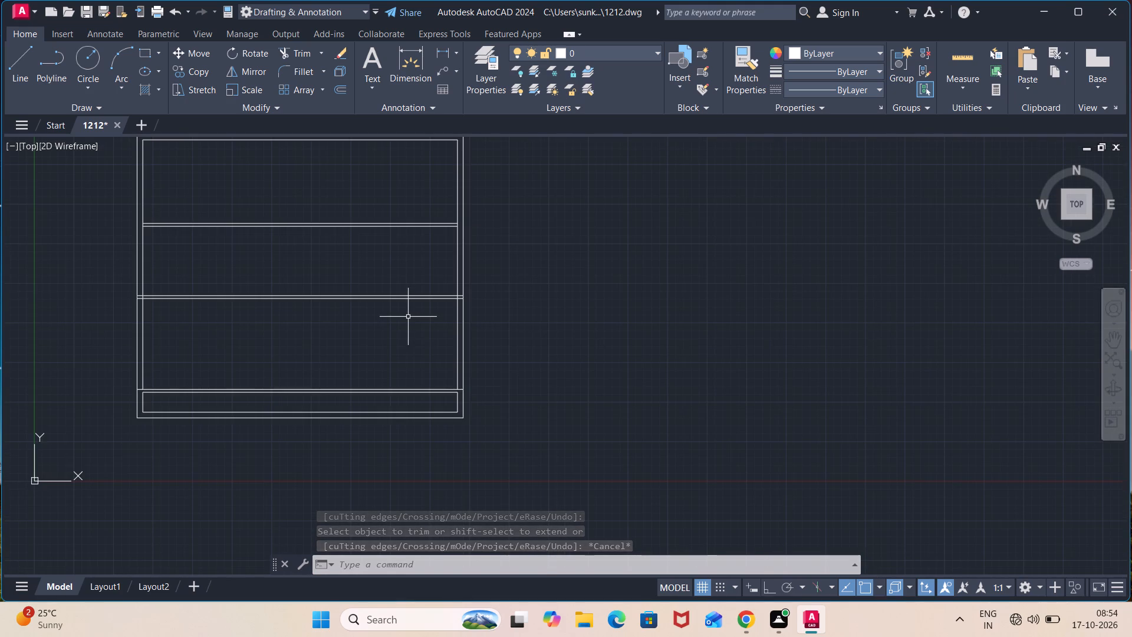
left_click(396, 388)
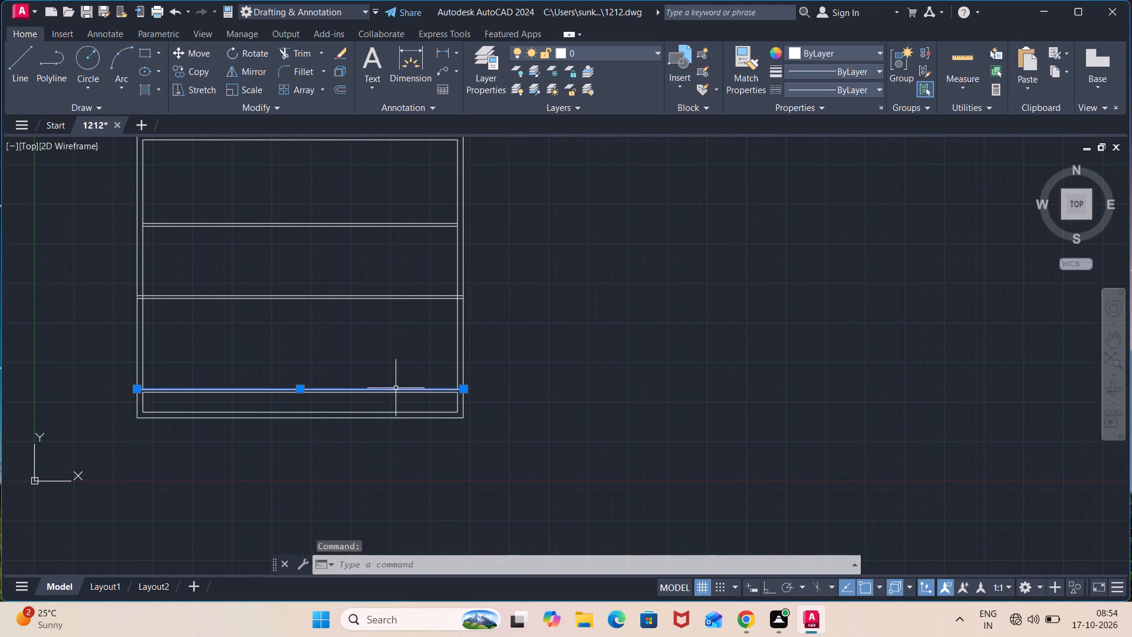
key("Escape")
key("Escape")
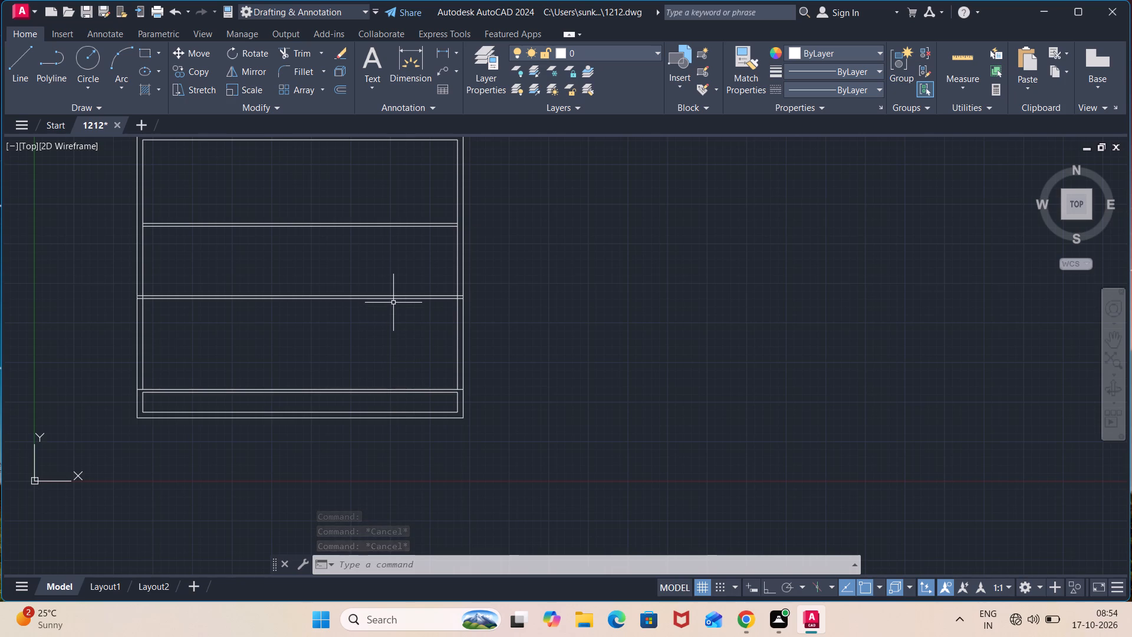
left_click(376, 375)
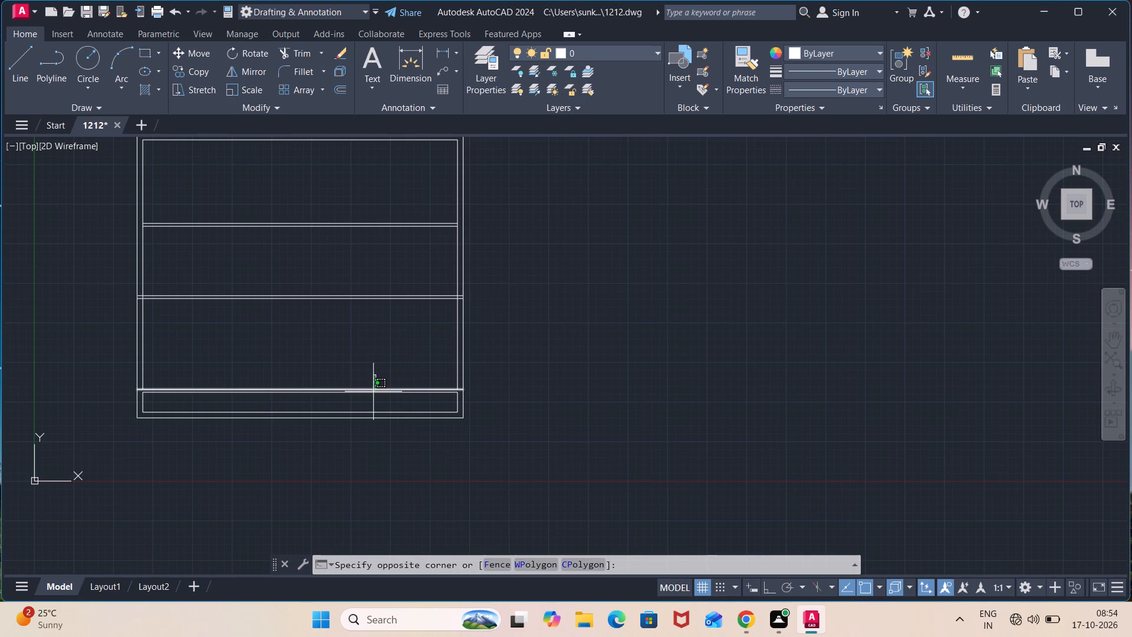
left_click(368, 406)
key("Delete")
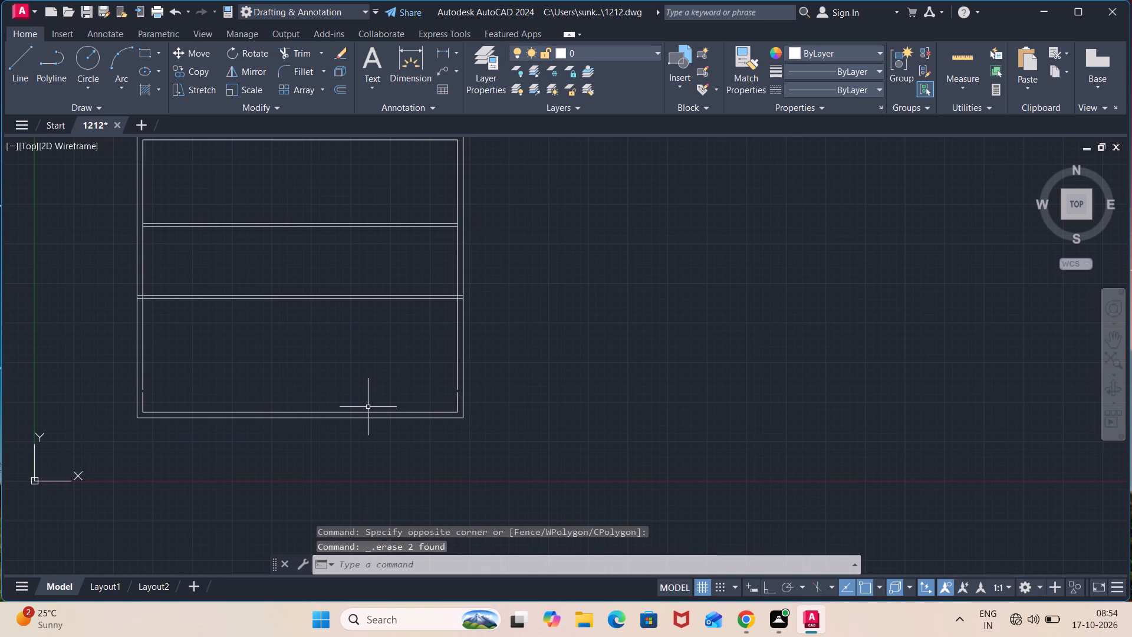
Offset the bottom line of the outer outline 3' upward into the plan.
key("o")
key("Return")
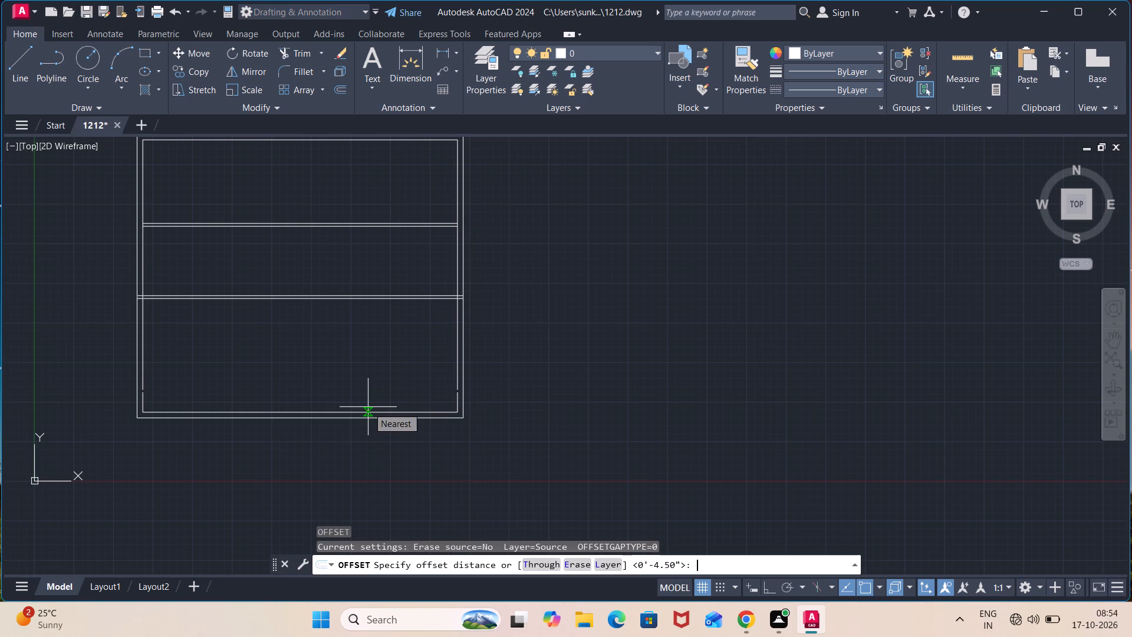
type("3'")
key("Return")
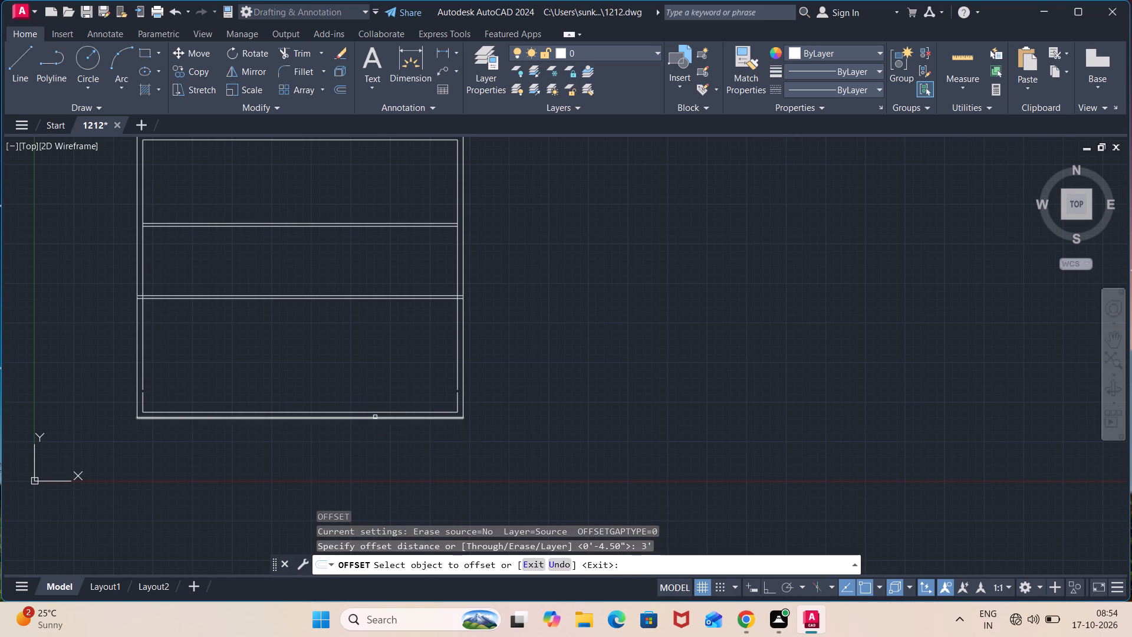
left_click(375, 417)
left_click(374, 396)
key("space")
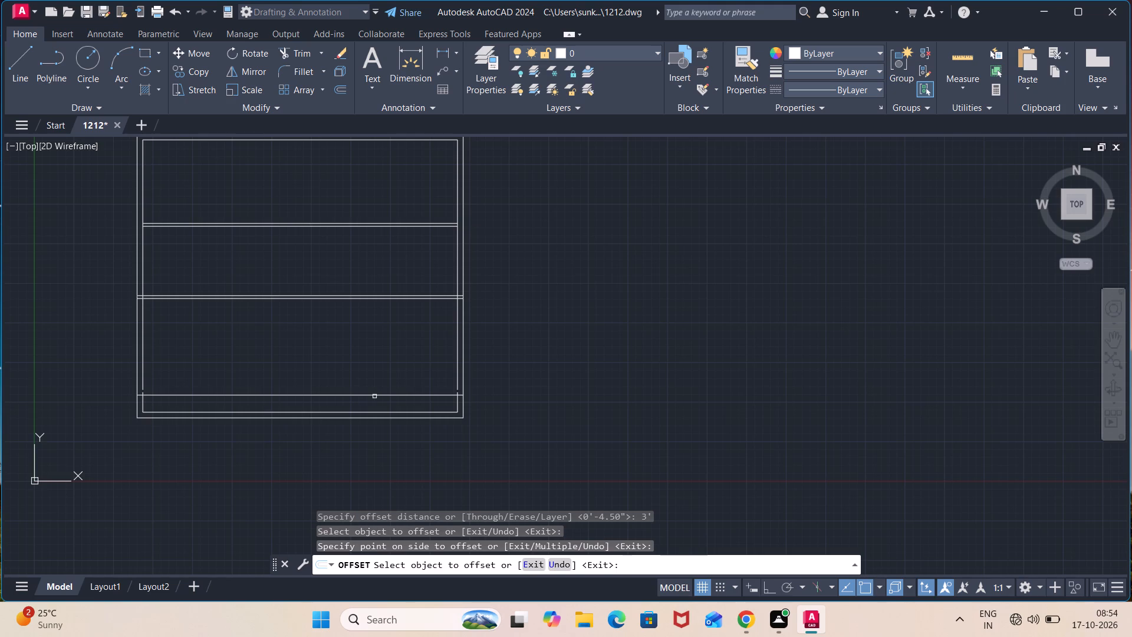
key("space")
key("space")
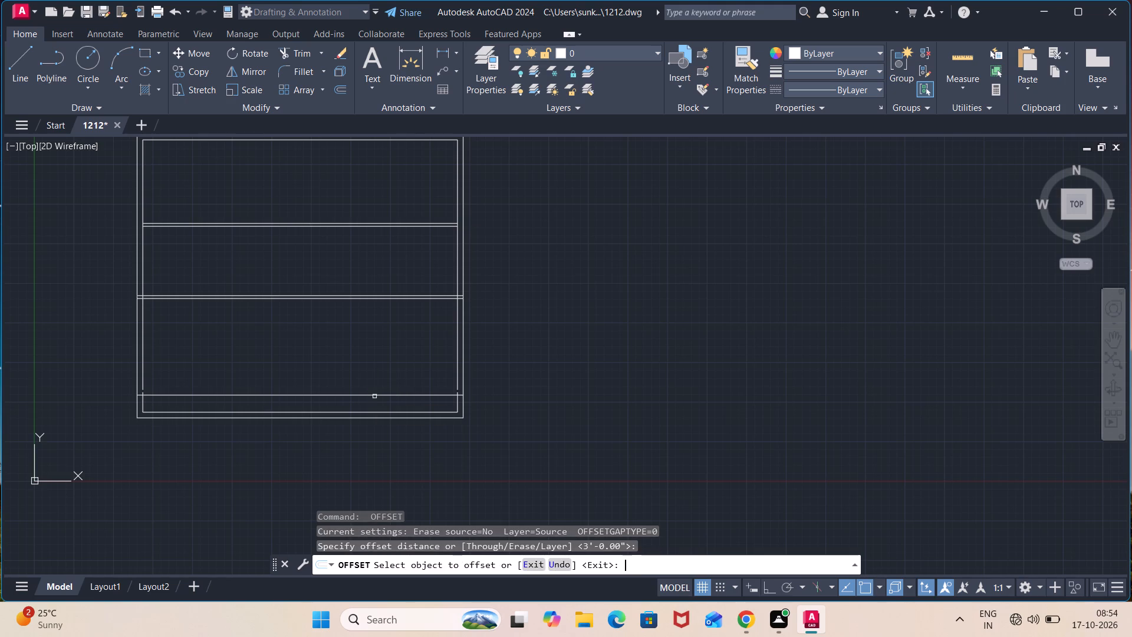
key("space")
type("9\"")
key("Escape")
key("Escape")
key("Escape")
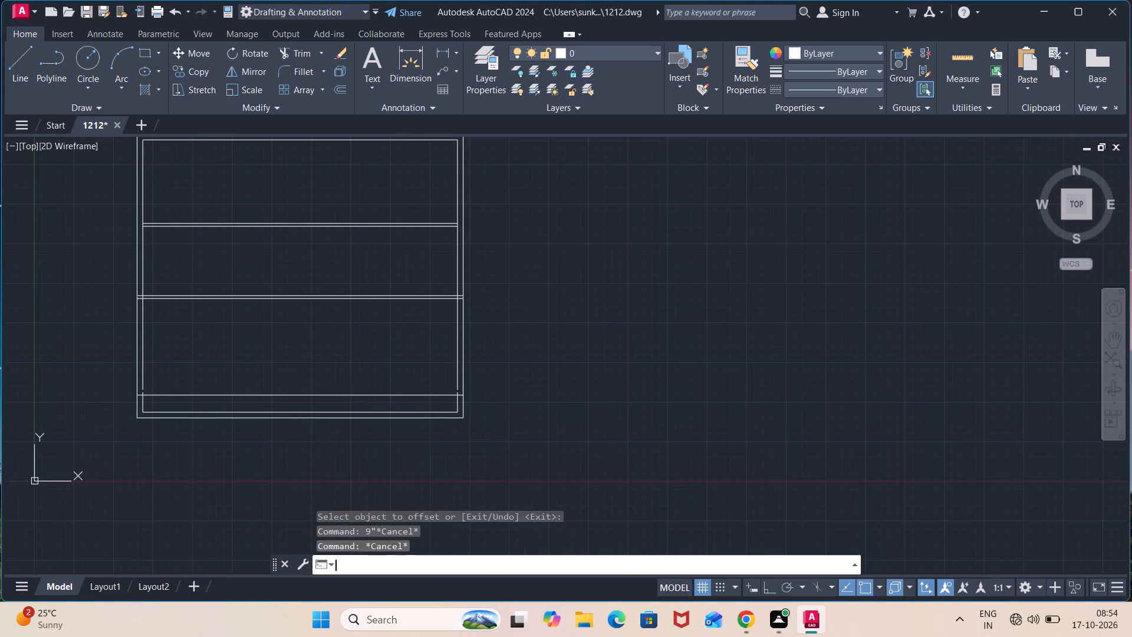
Offset the new horizontal line near the plan's bottom 9" upward to form a cross wall.
key("o")
key("Return")
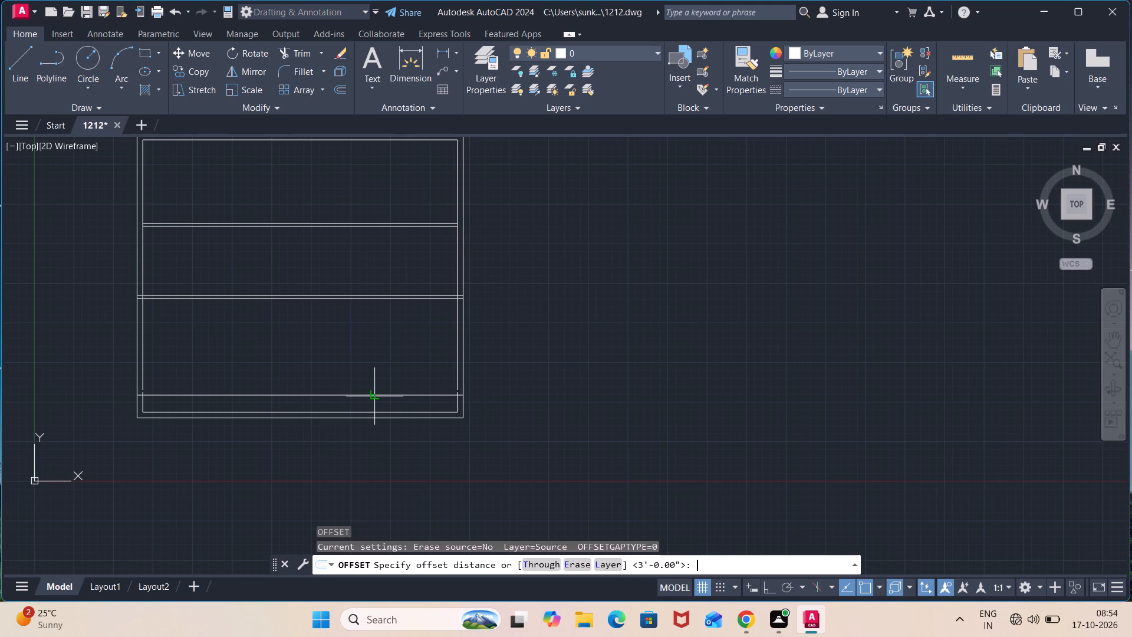
type("9\"")
key("Return")
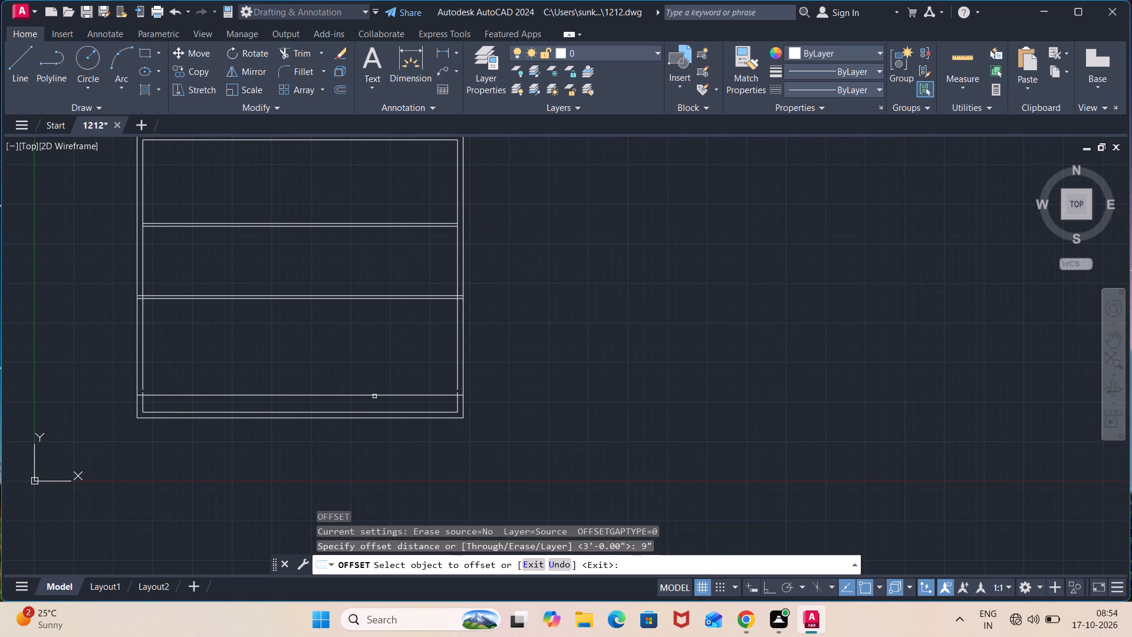
left_click(374, 396)
left_click(362, 366)
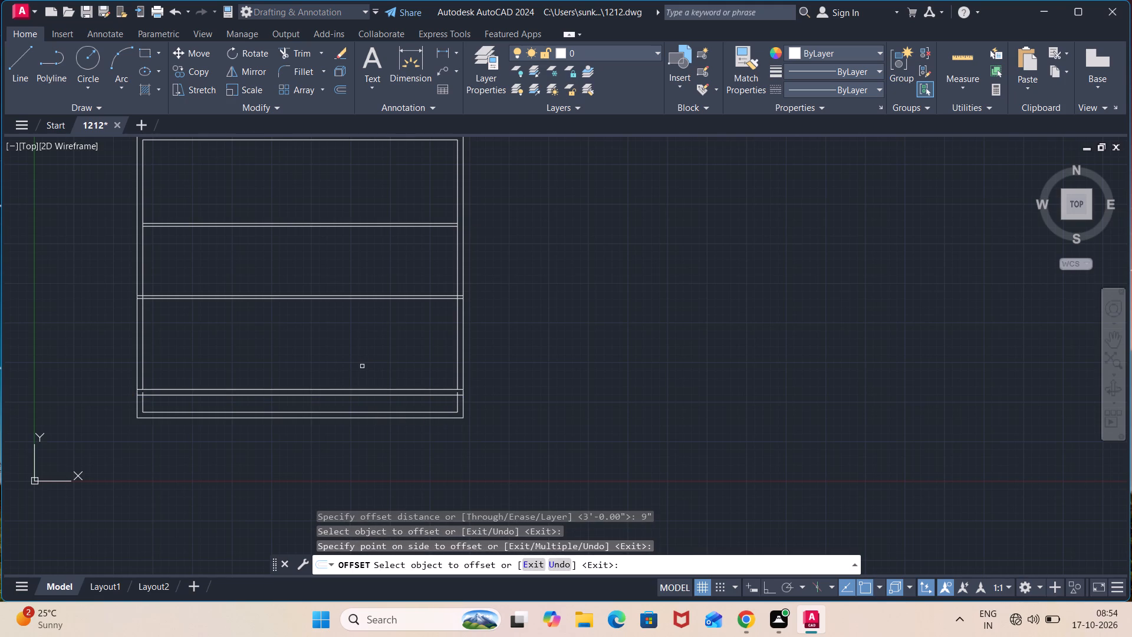
key("Escape")
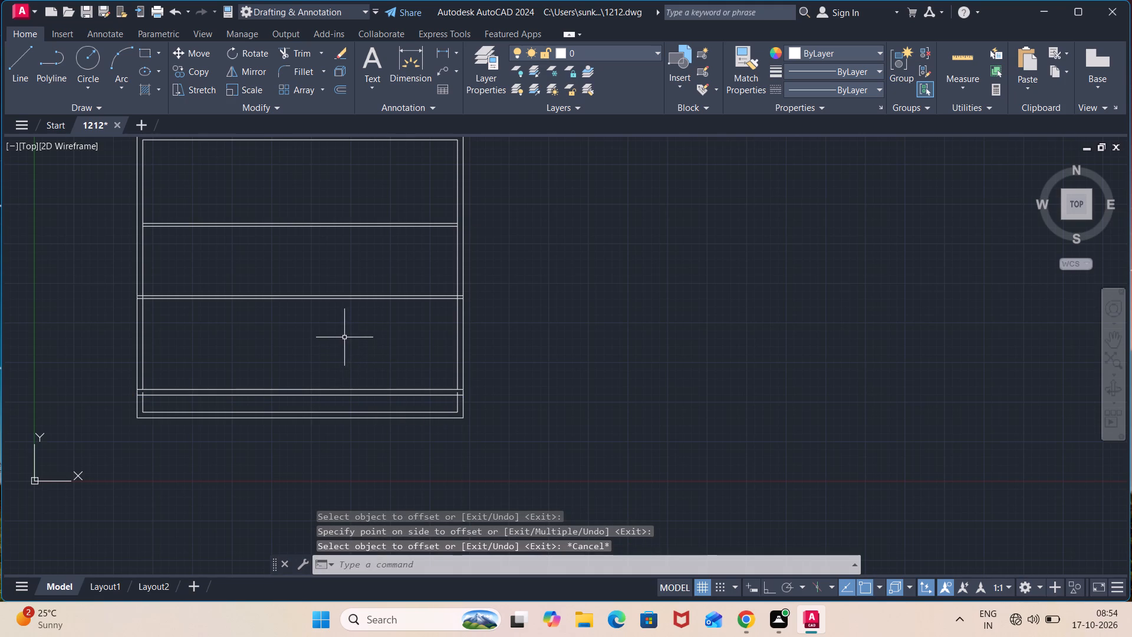
Trim the left end of the 9" cross wall: the inner wall line between its two lines and both lines inside the outer wall.
middle_click_drag(344, 337, 382, 384)
scroll(382, 384, "up", 1)
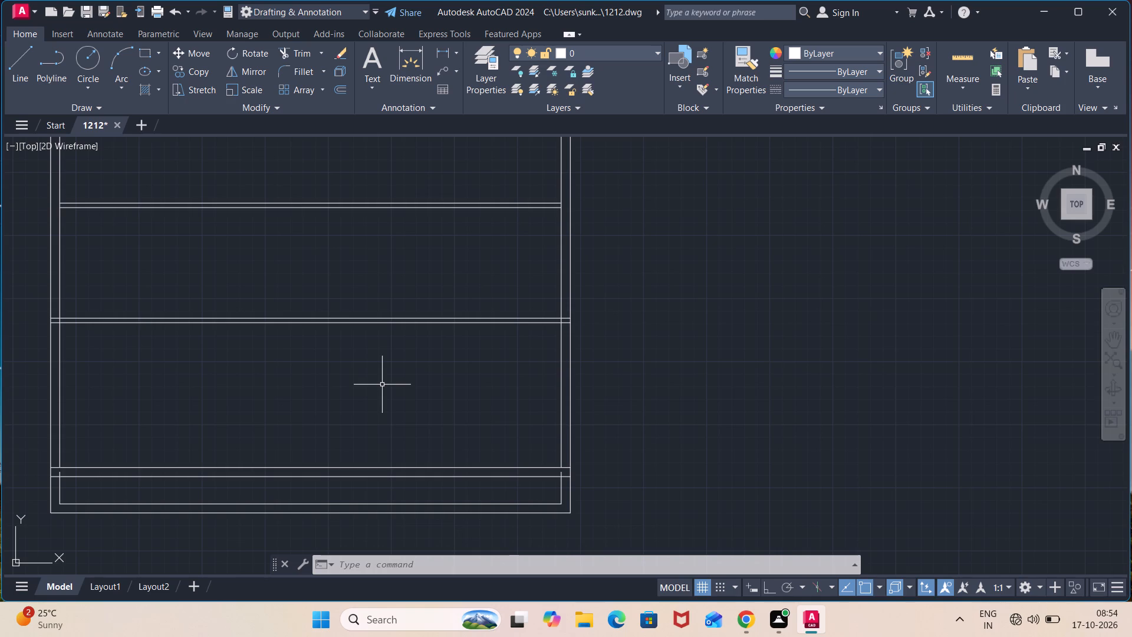
scroll(362, 255, "down", 2)
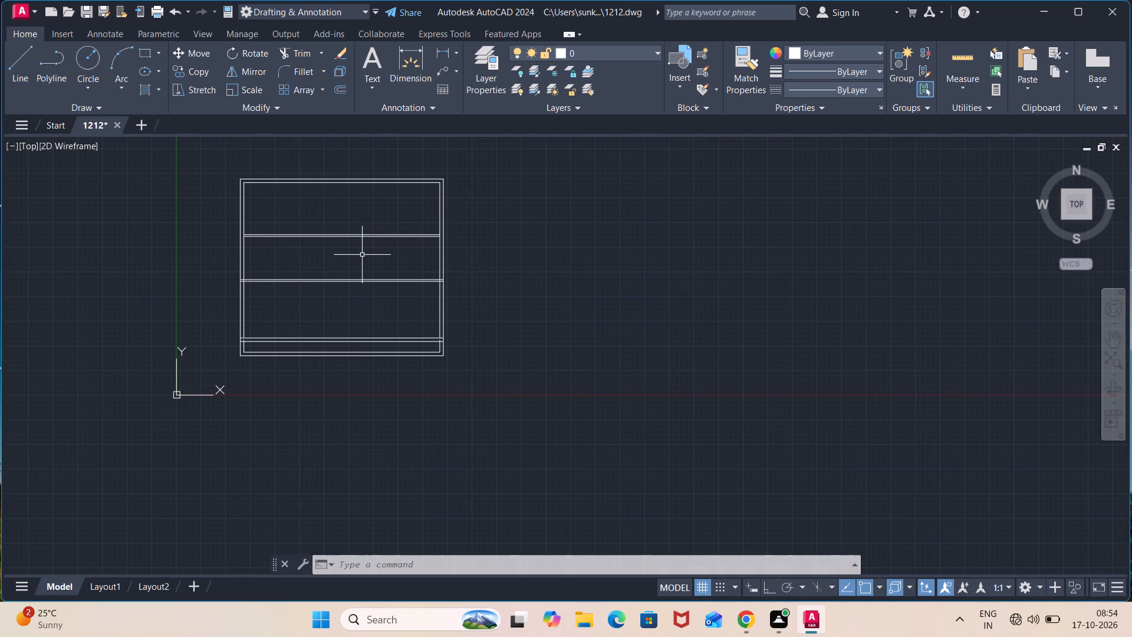
scroll(362, 255, "up", 2)
type("tr")
key("Return")
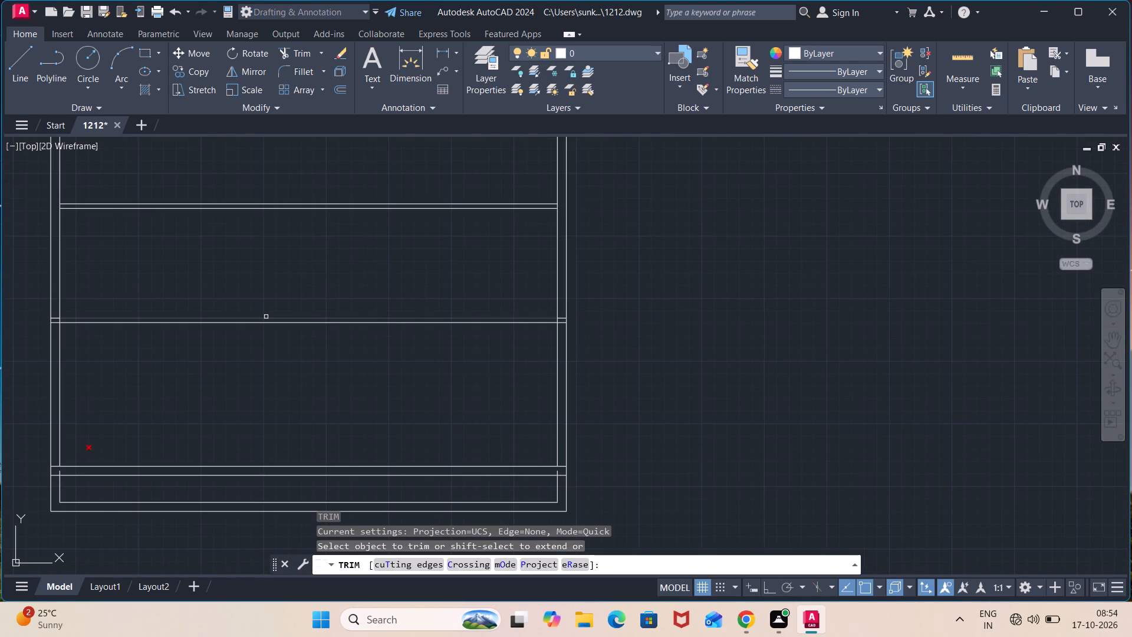
middle_click_drag(74, 427, 98, 287)
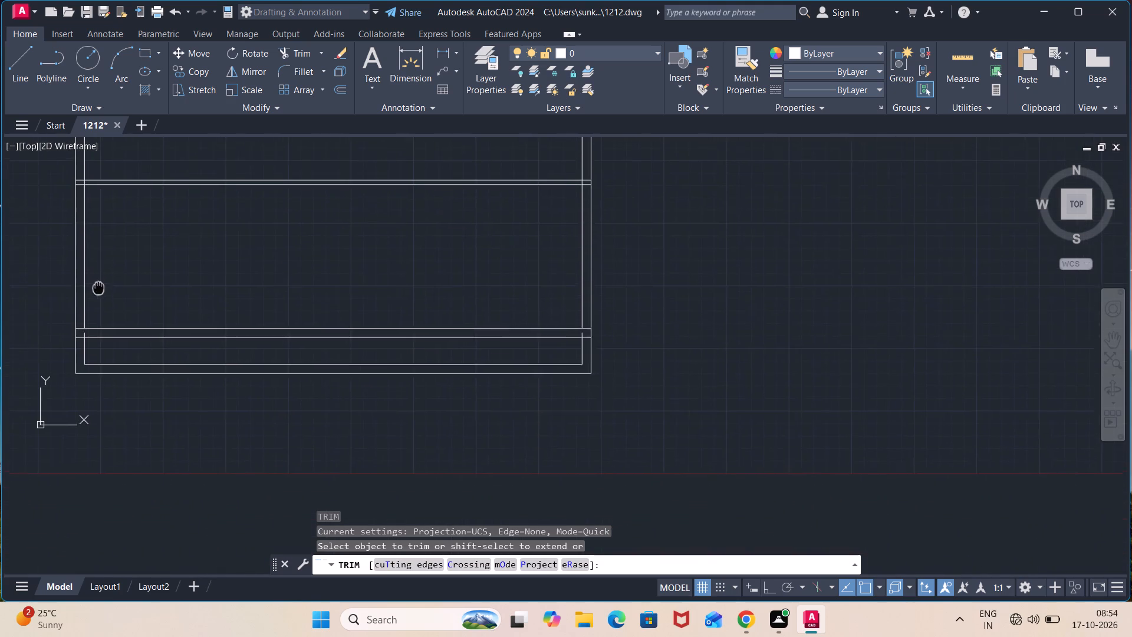
middle_click_drag(98, 287, 99, 268)
scroll(99, 268, "up", 2)
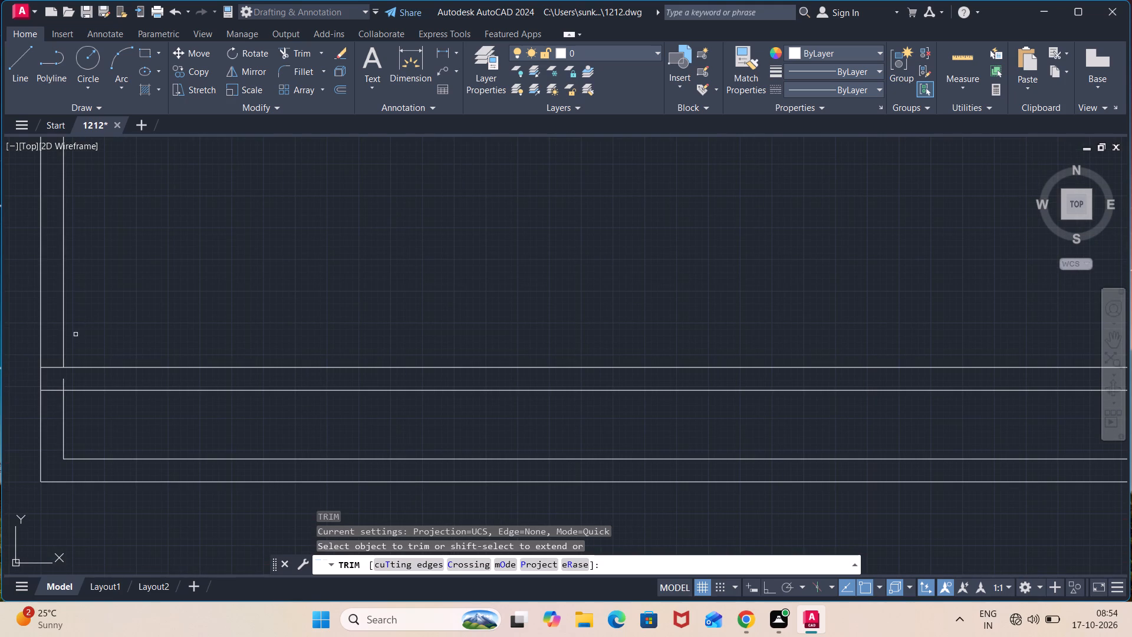
left_click(63, 385)
left_click(58, 389)
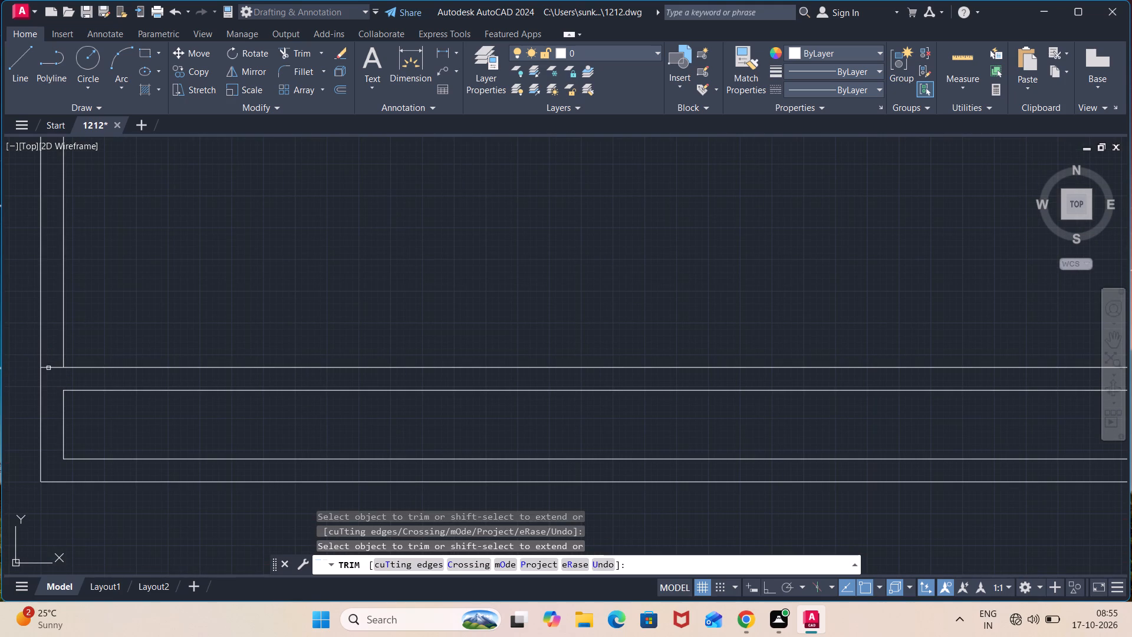
left_click(50, 369)
Trim the right end of the 9" cross wall: both lines inside the outer wall and the inner wall line between them.
scroll(61, 374, "down", 3)
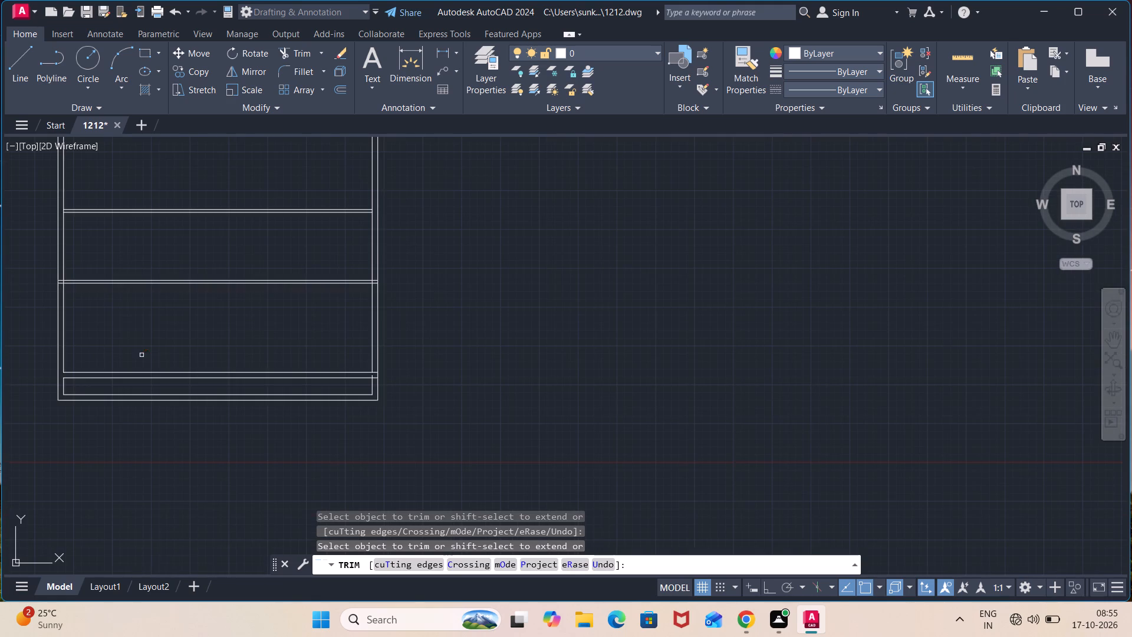
scroll(375, 377, "up", 2)
left_click(374, 382)
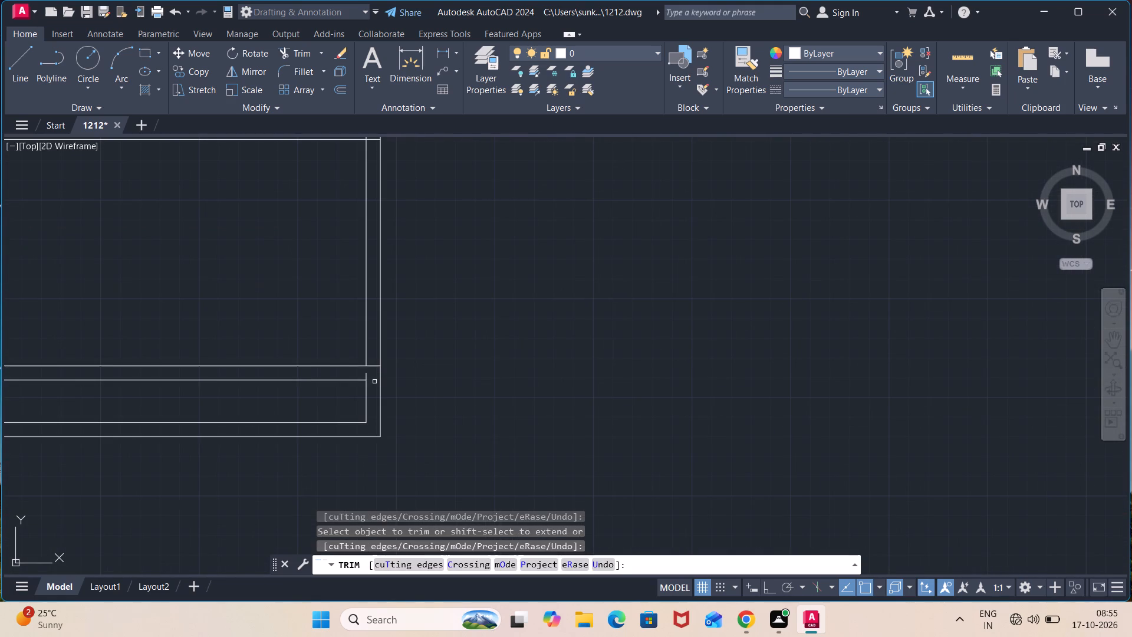
left_click(370, 364)
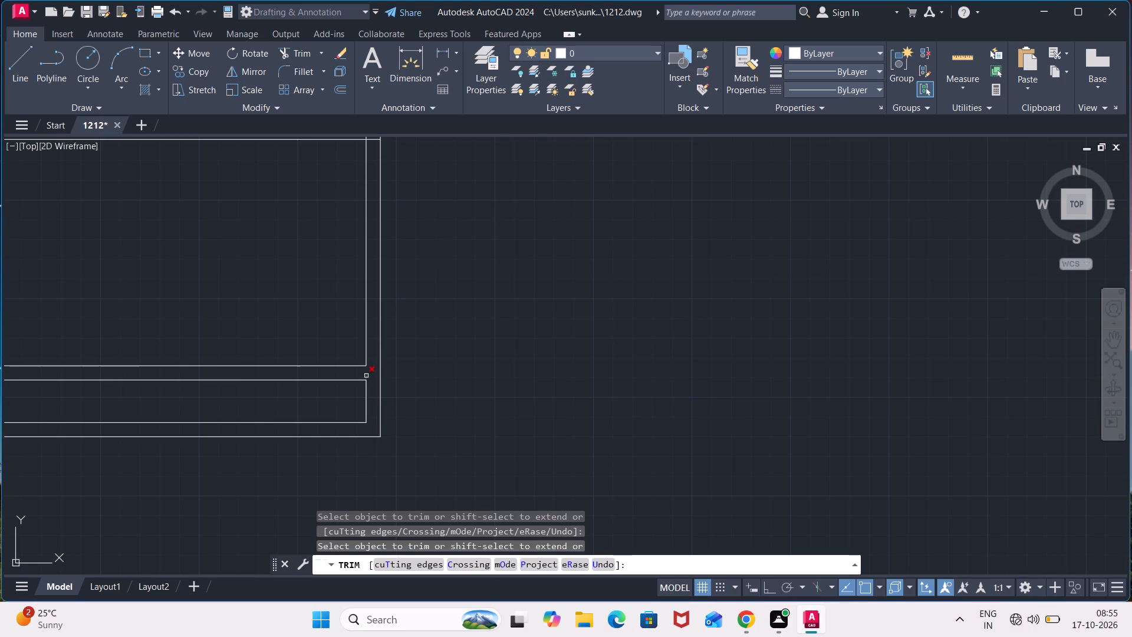
left_click(366, 376)
key("Escape")
Trim the partition above the 9" cross wall at its right end, removing its lines inside the outer wall and the inner wall line between them.
scroll(325, 268, "down", 1)
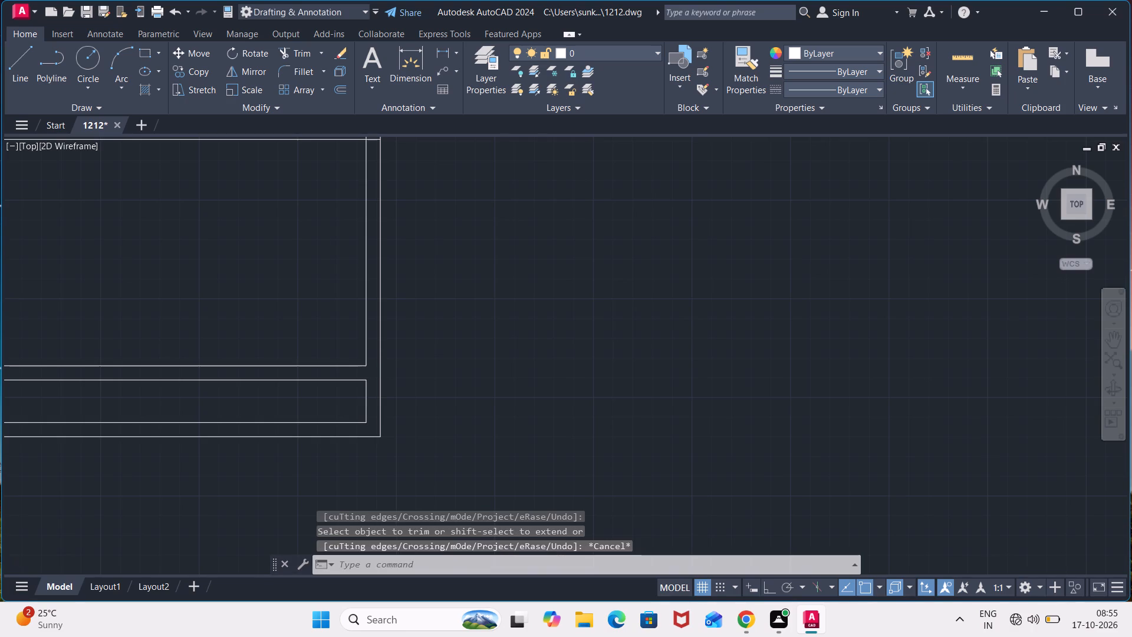
middle_click_drag(325, 268, 498, 402)
scroll(498, 402, "up", 1)
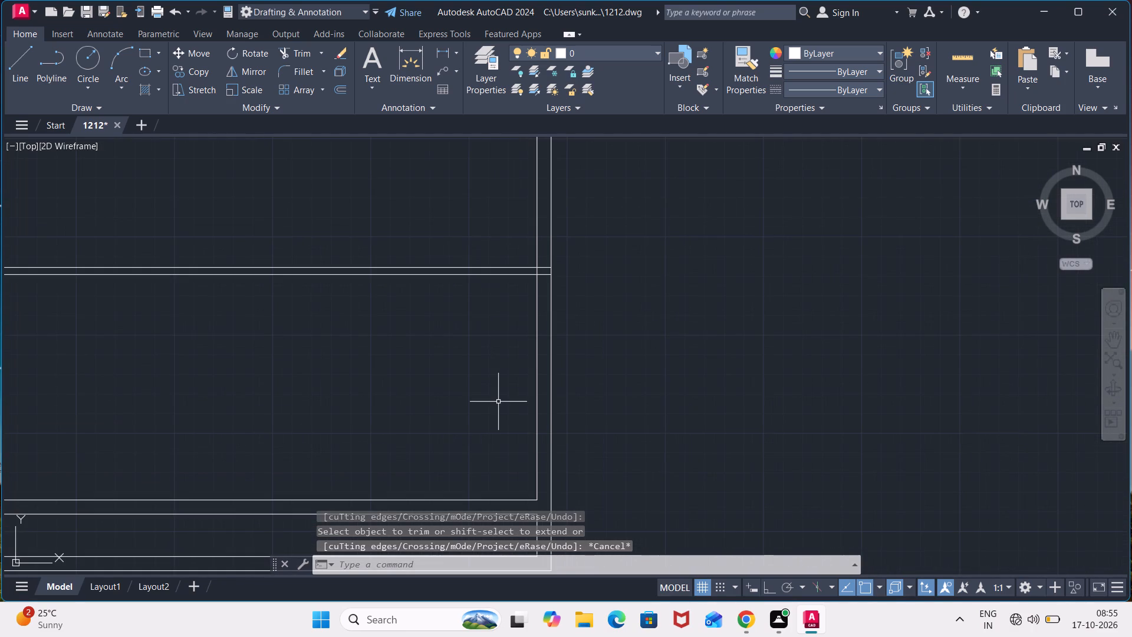
type("tr")
key("Return")
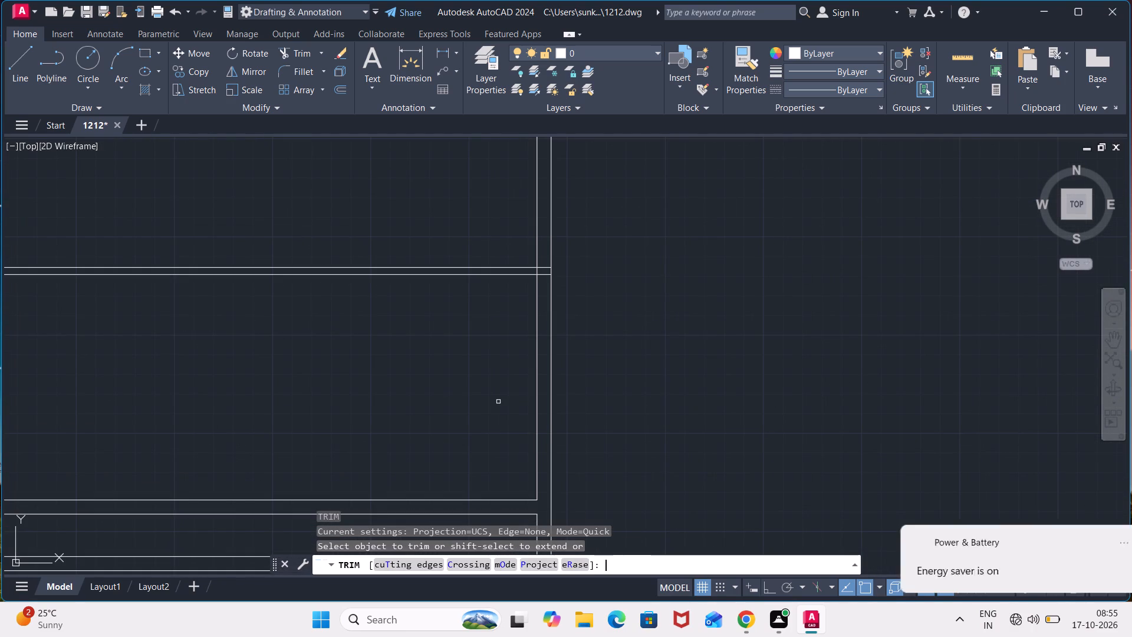
left_click(544, 267)
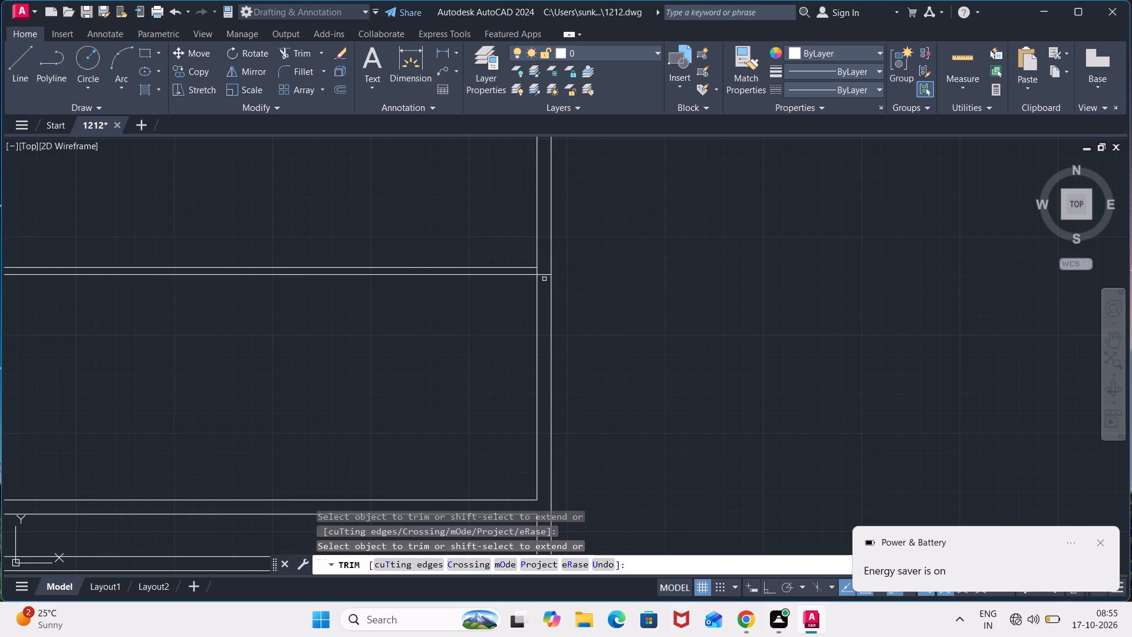
left_click(544, 274)
scroll(534, 274, "up", 2)
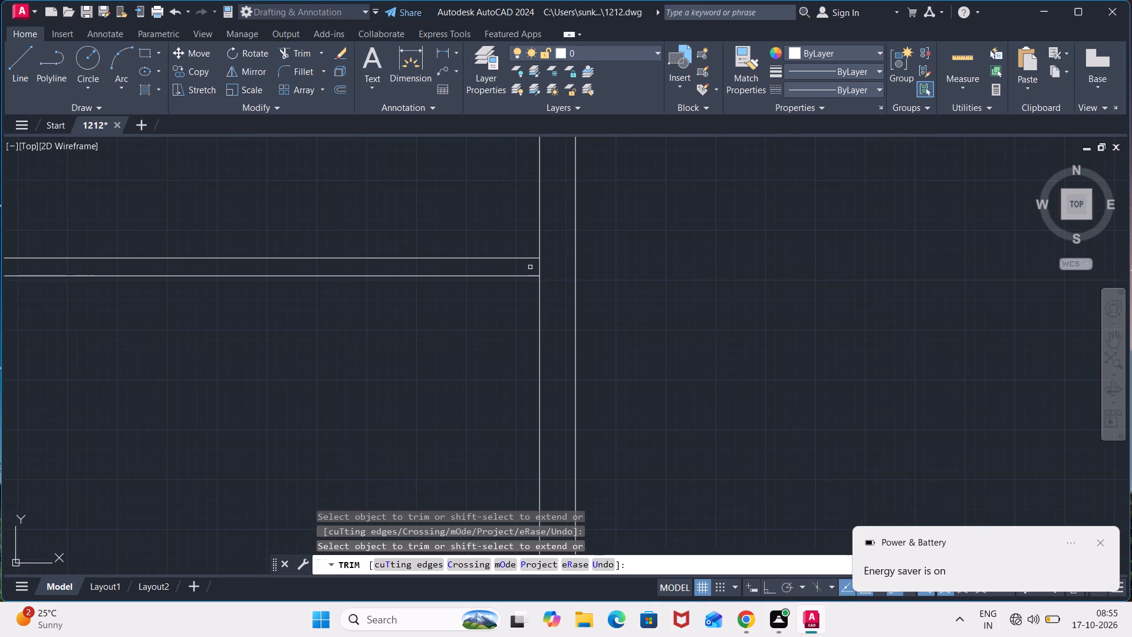
left_click(540, 267)
Trim the same partition's two lines inside the left outer wall and the inner wall line between them.
scroll(332, 323, "down", 3)
middle_click_drag(185, 328, 725, 288)
scroll(427, 291, "up", 3)
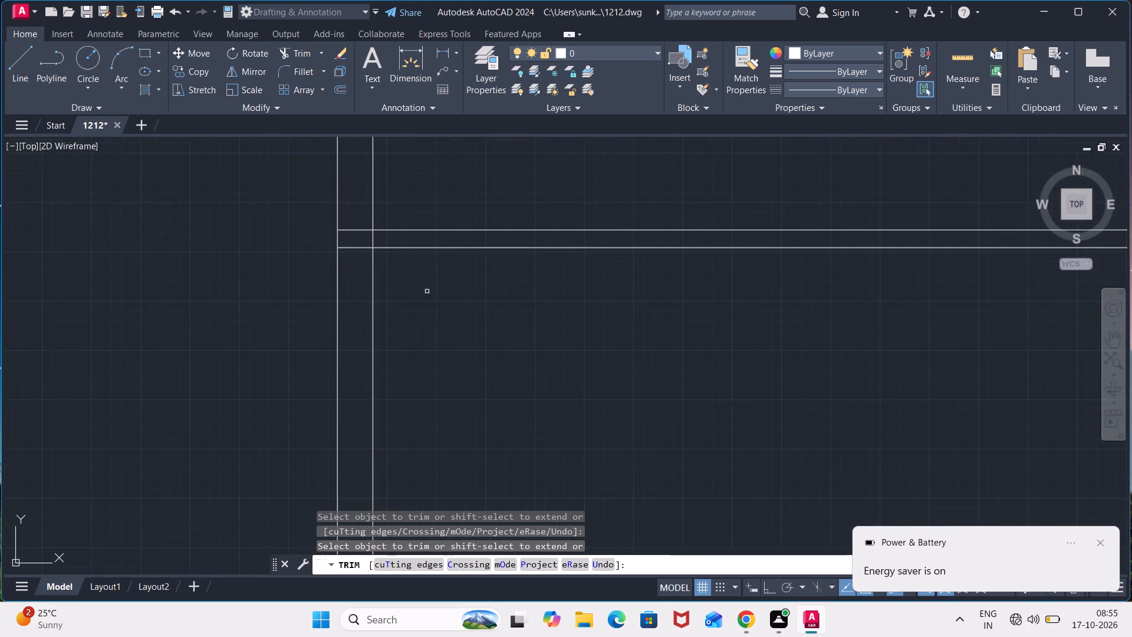
left_click(351, 257)
left_click(353, 212)
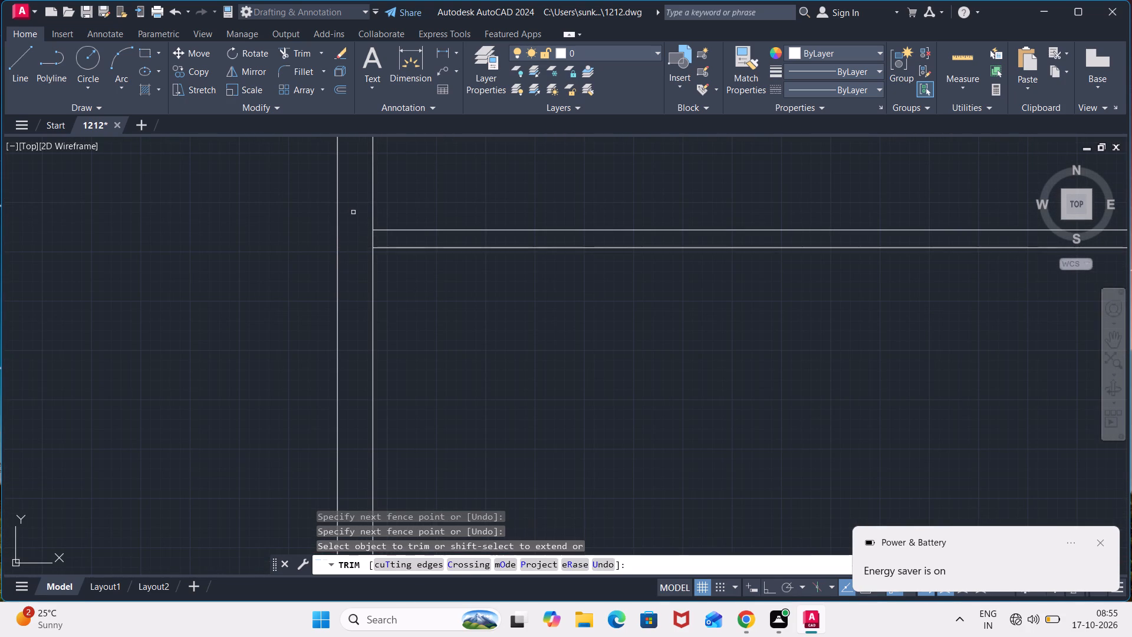
left_click(373, 238)
key("Escape")
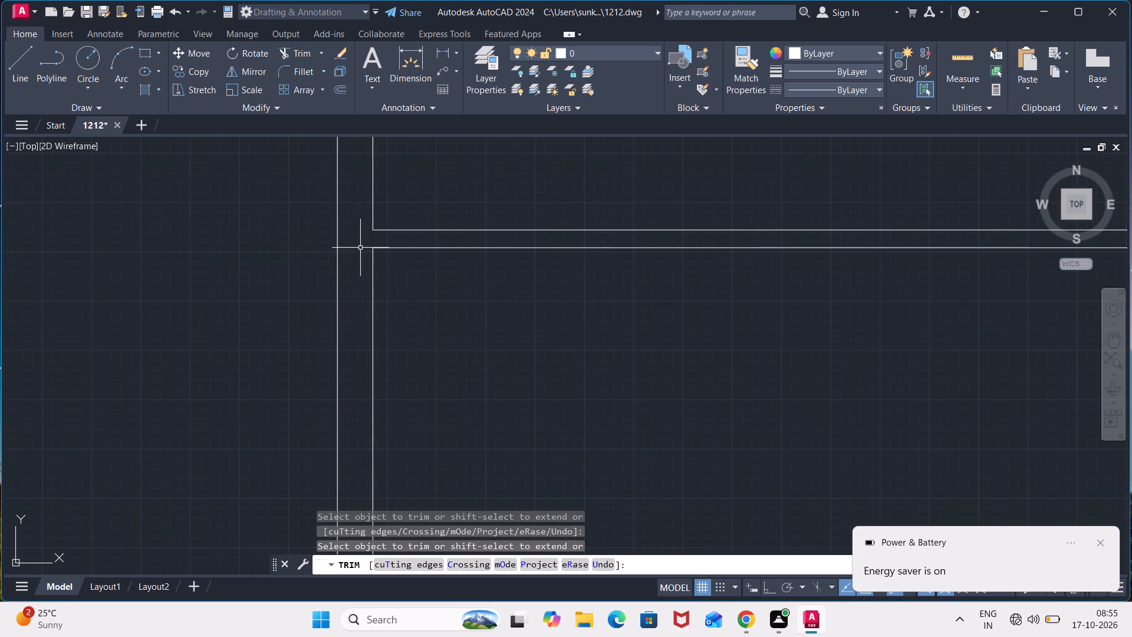
Trim the left inner wall line between the two lines of the uppermost partition.
scroll(360, 248, "down", 3)
middle_click_drag(477, 214, 462, 246)
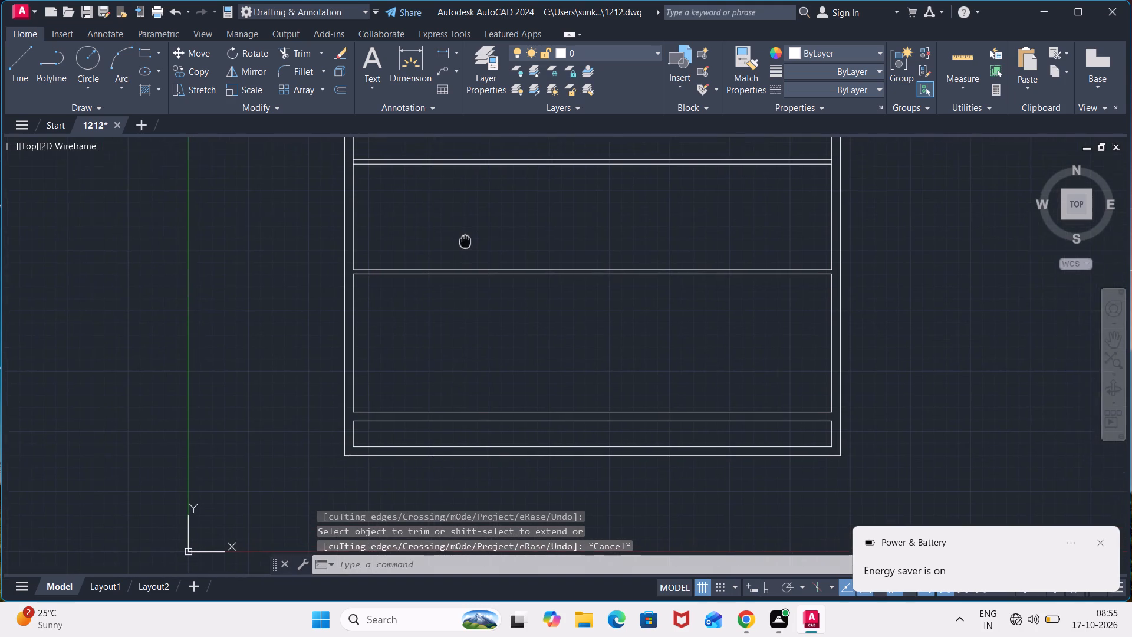
middle_click_drag(462, 246, 461, 249)
middle_click_drag(504, 231, 505, 263)
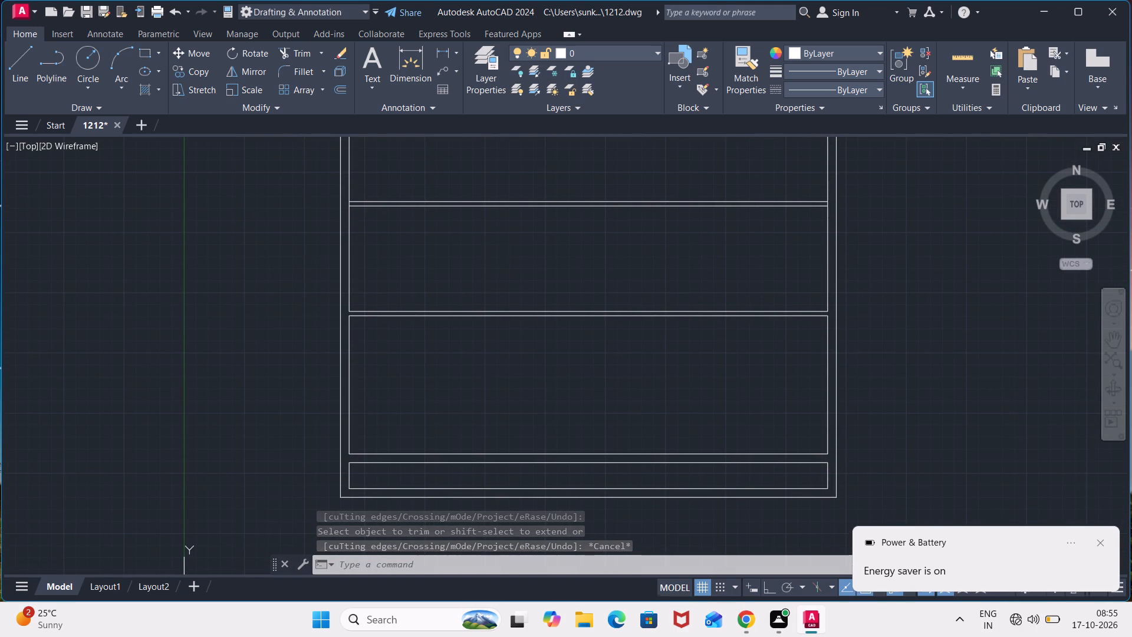
type("tr")
key("Return")
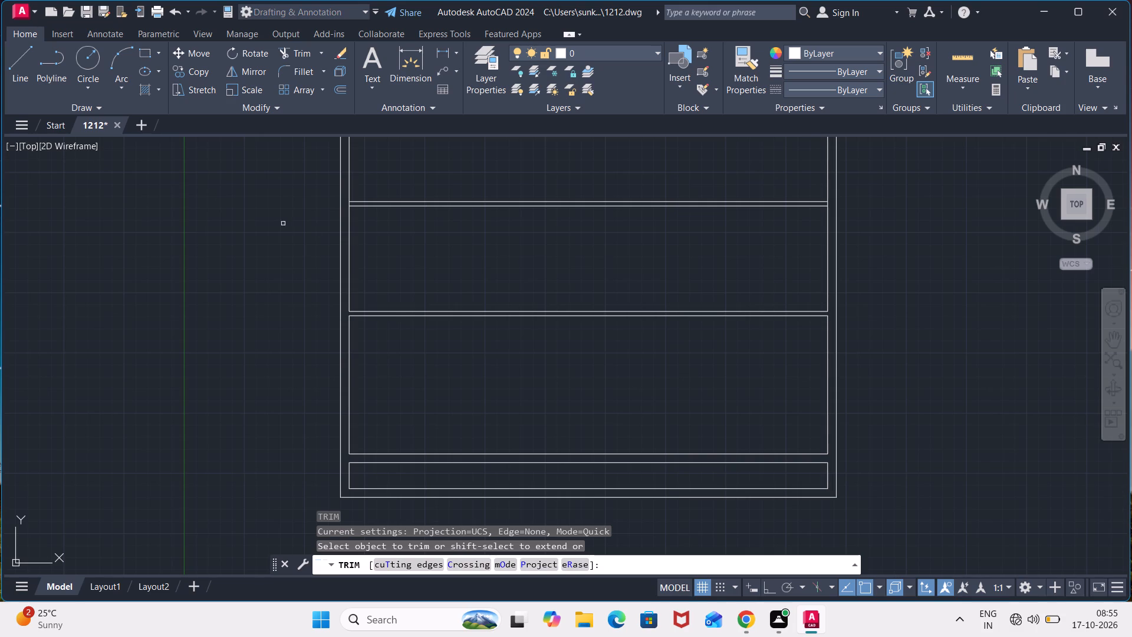
scroll(351, 212, "up", 2)
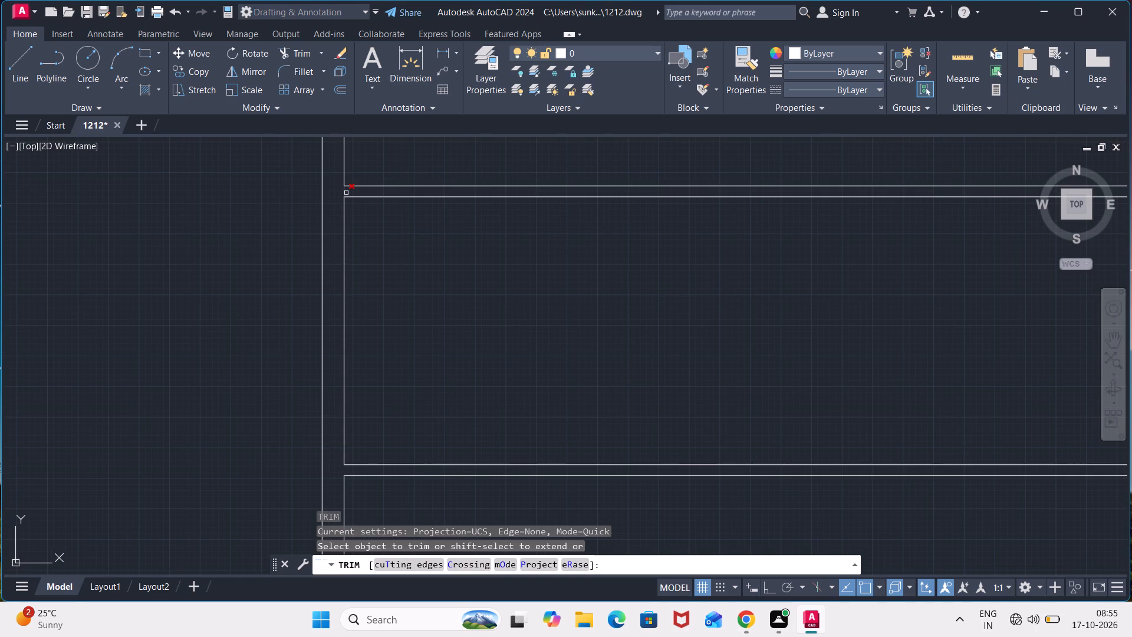
left_click(347, 192)
left_click(338, 185)
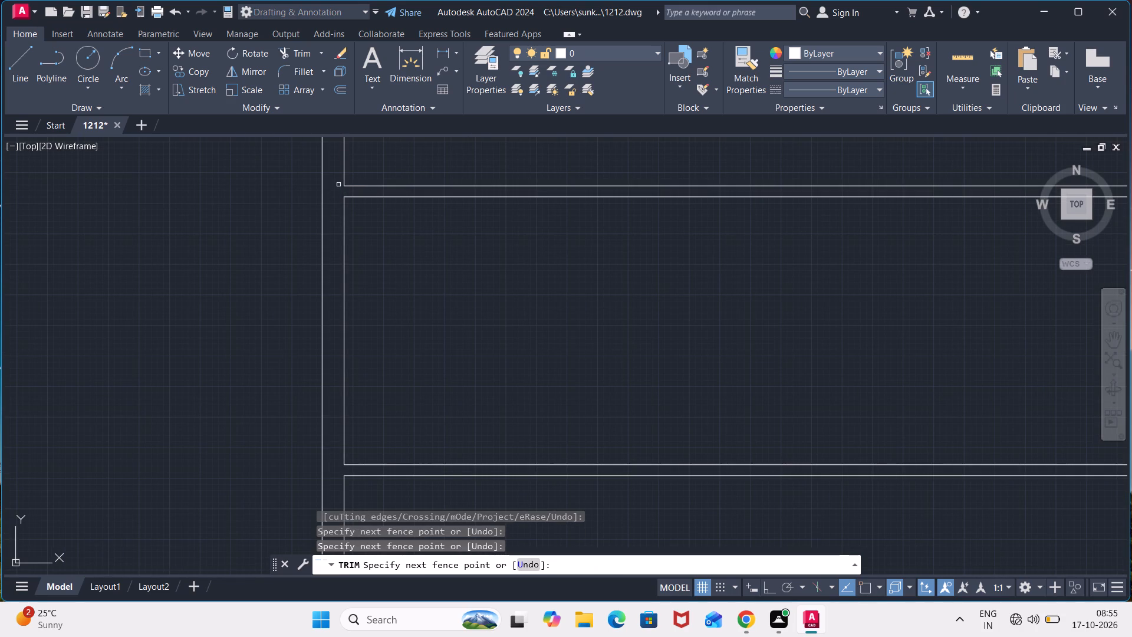
Trim the right inner wall line between the two lines of the uppermost partition.
scroll(664, 225, "down", 2)
middle_click_drag(664, 222, 588, 263)
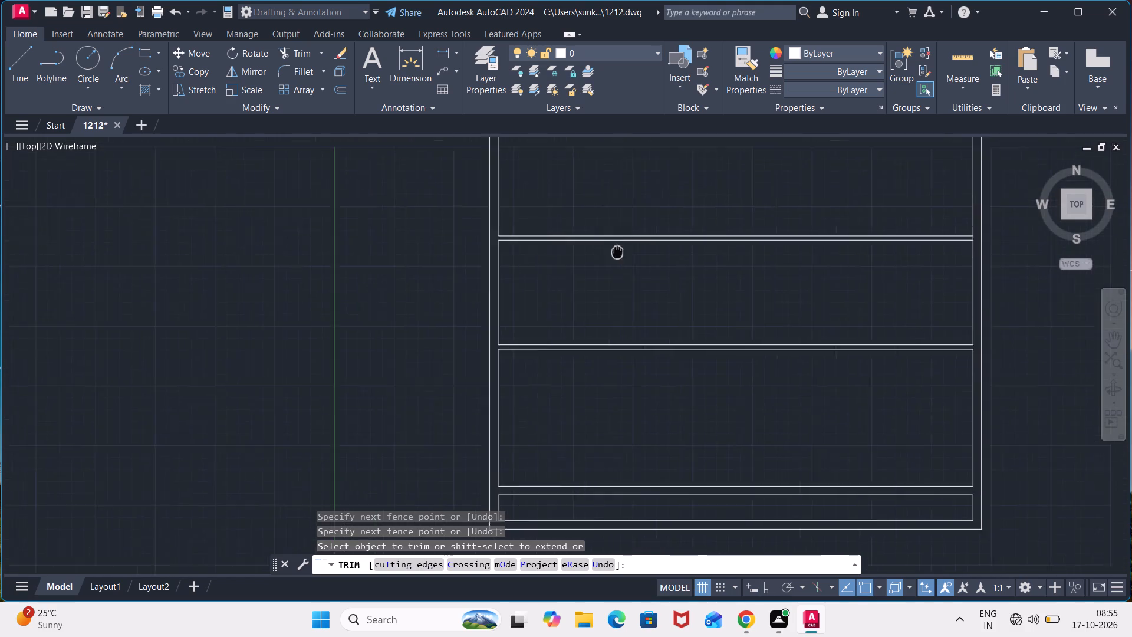
middle_click_drag(588, 263, 106, 254)
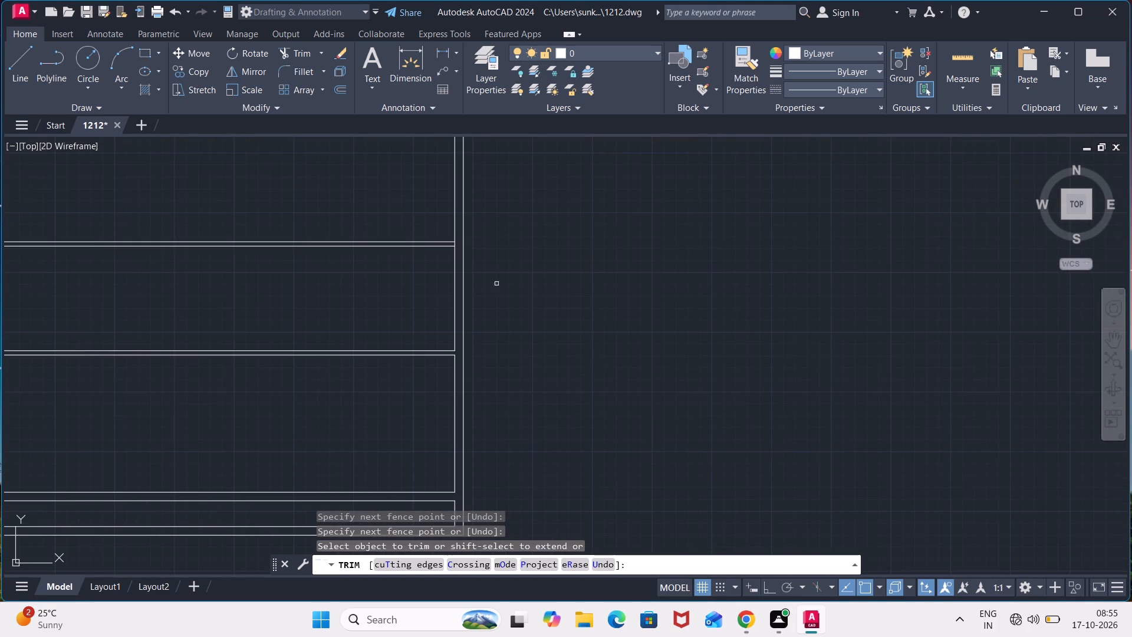
scroll(467, 252, "up", 1)
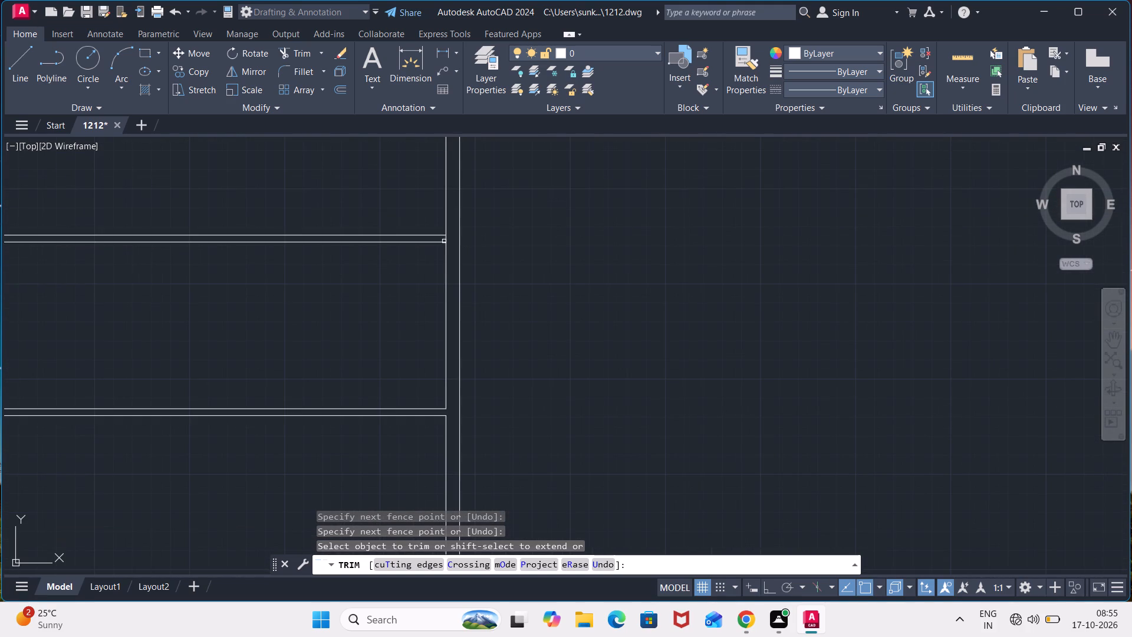
left_click(444, 241)
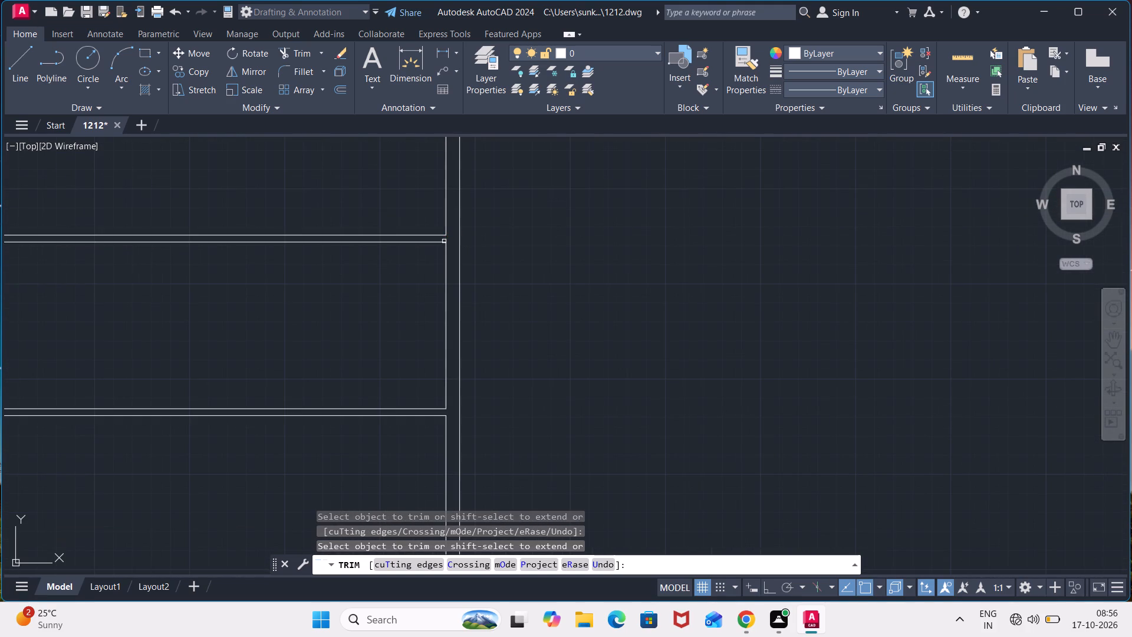
scroll(412, 313, "down", 4)
scroll(410, 317, "up", 2)
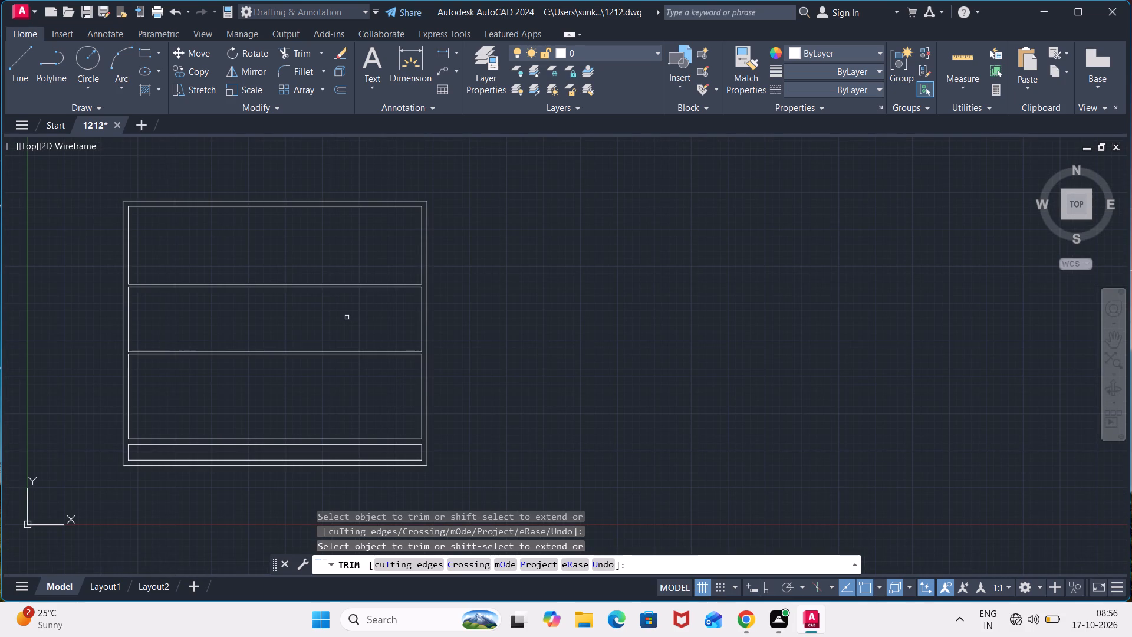
key("Escape")
key("Escape")
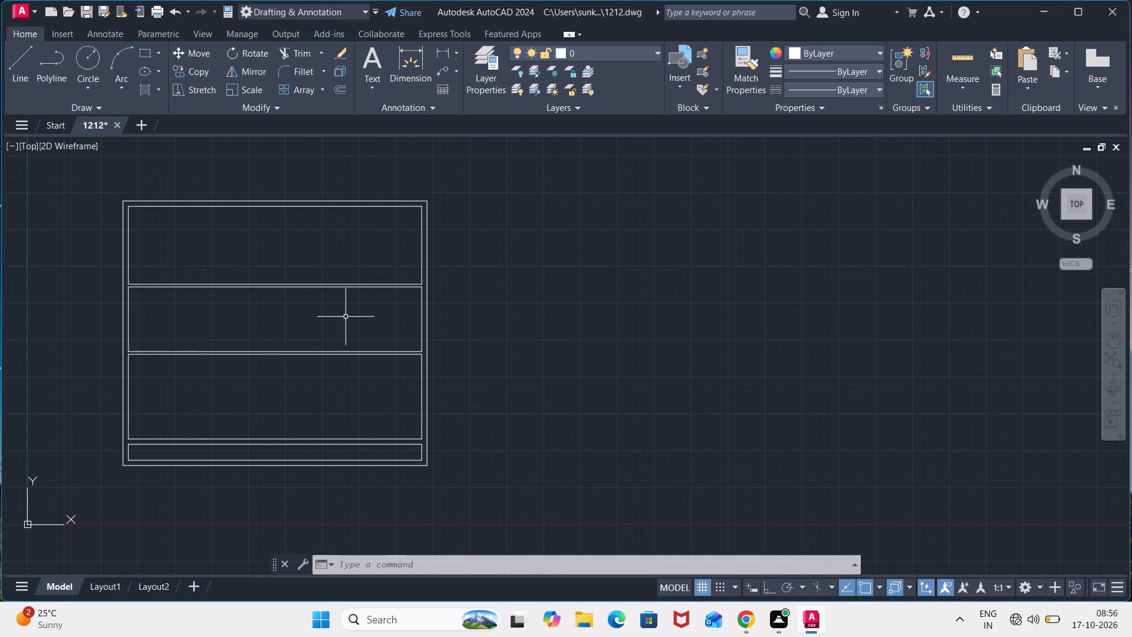
Offset the left and right inner wall lines 14' inward in the room directly above the 9" cross wall.
key("o")
key("Return")
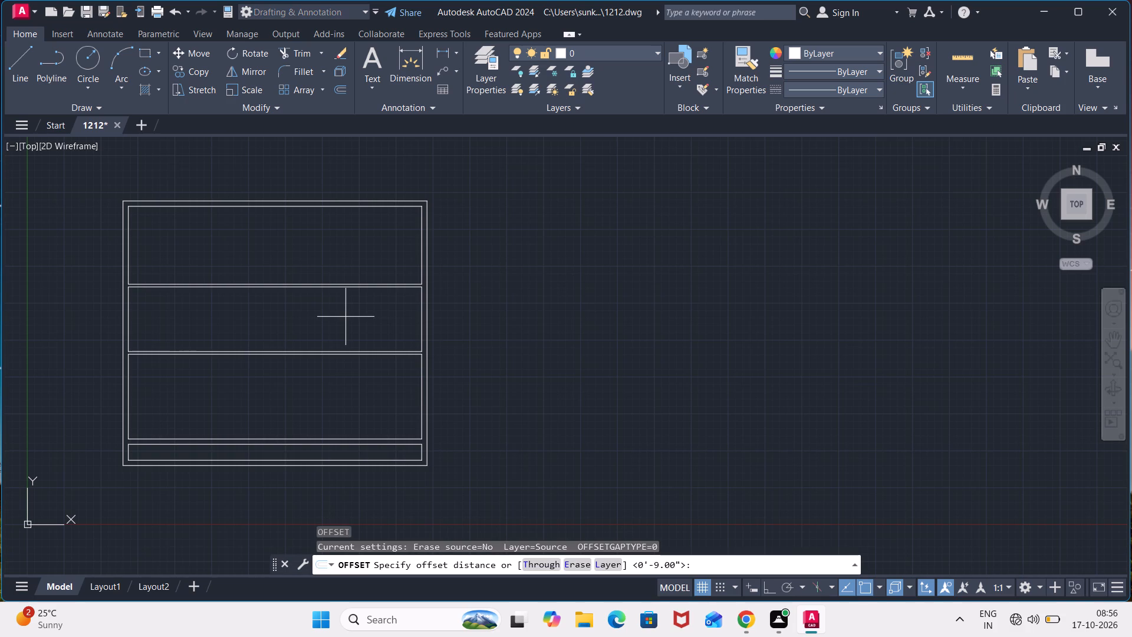
type("14'")
key("Return")
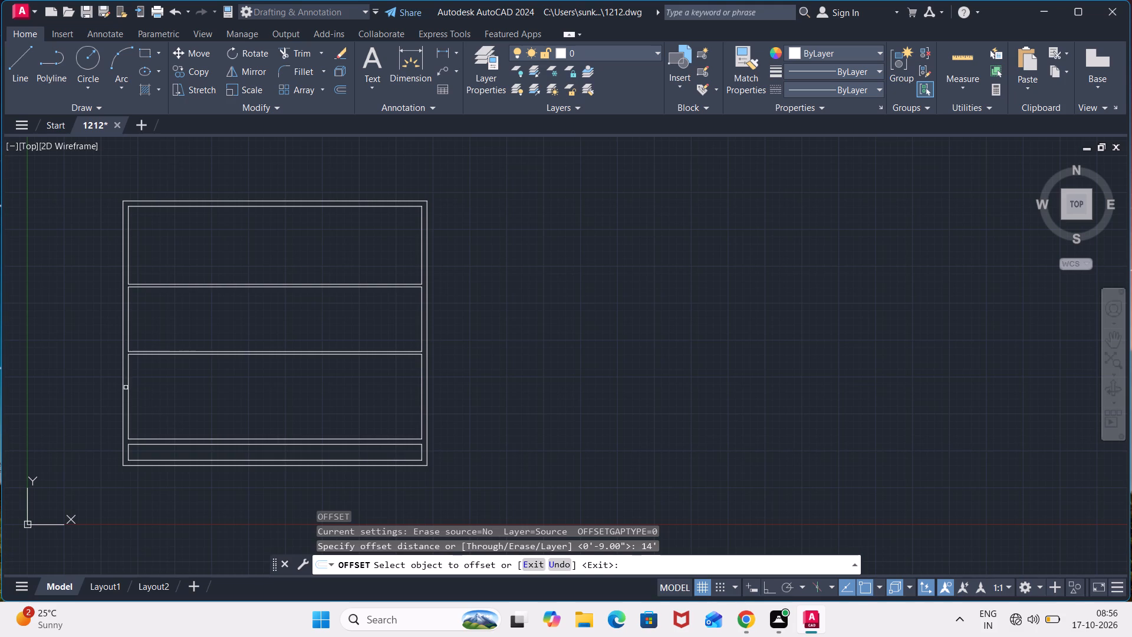
left_click_drag(129, 389, 135, 389)
left_click(271, 388)
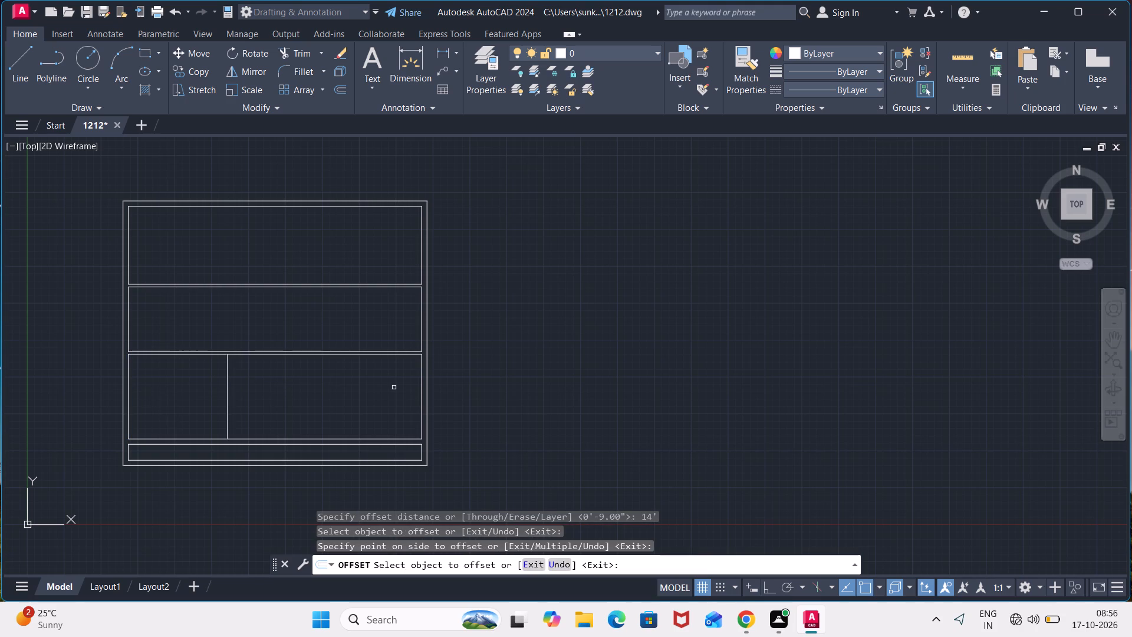
left_click(422, 390)
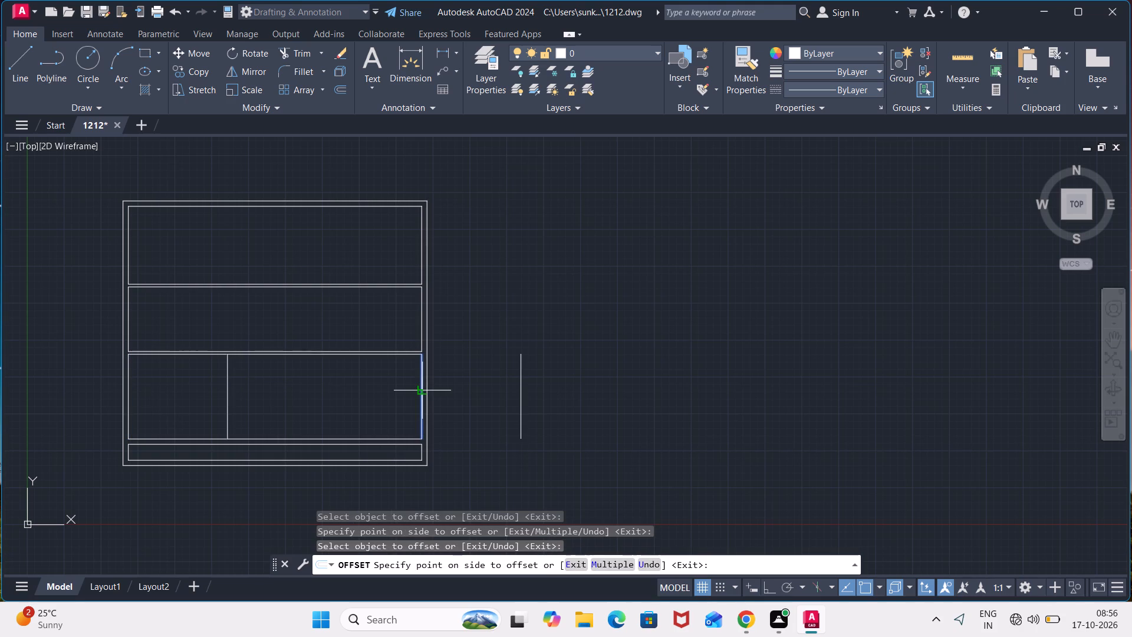
left_click(322, 404)
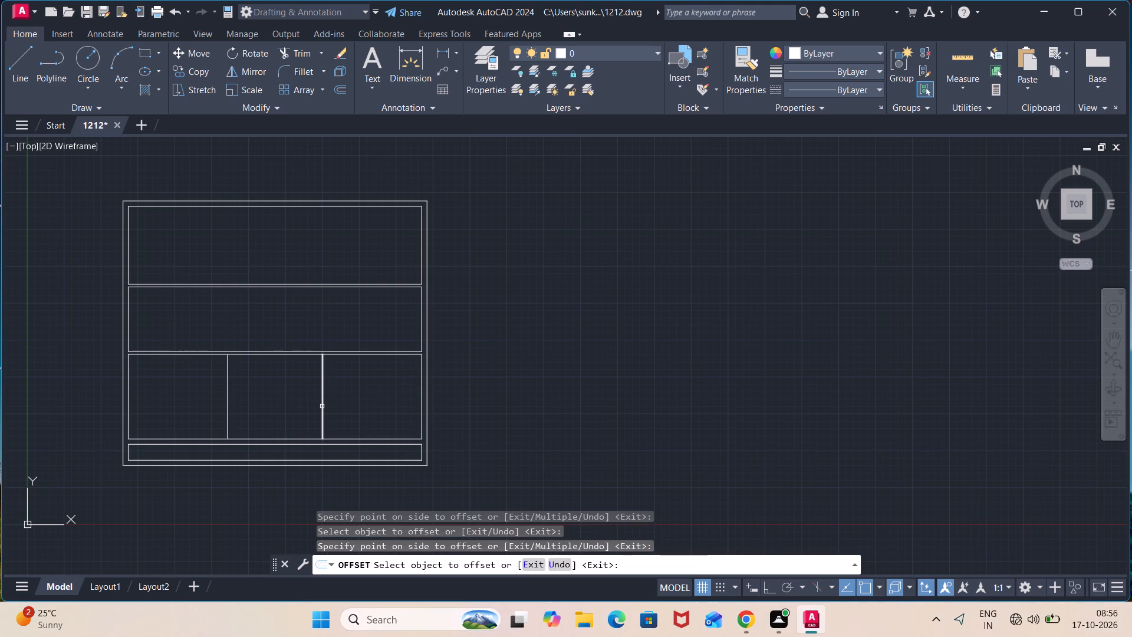
Offset that room's two vertical dividing lines 9" toward the middle of the room, starting with the right one.
key("space")
key("space")
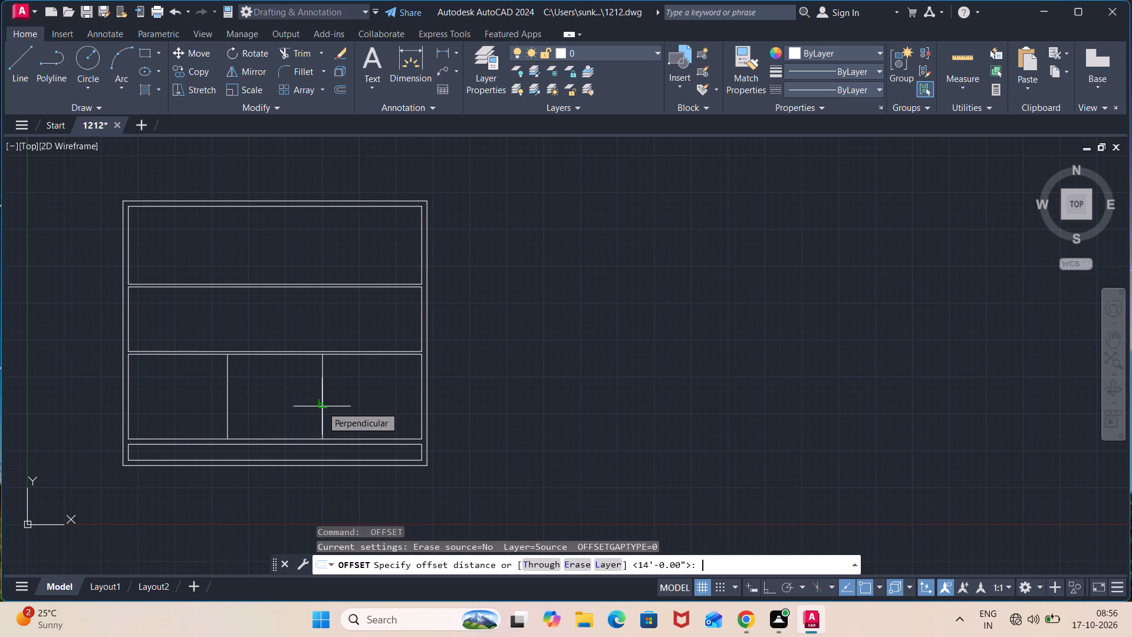
key("7")
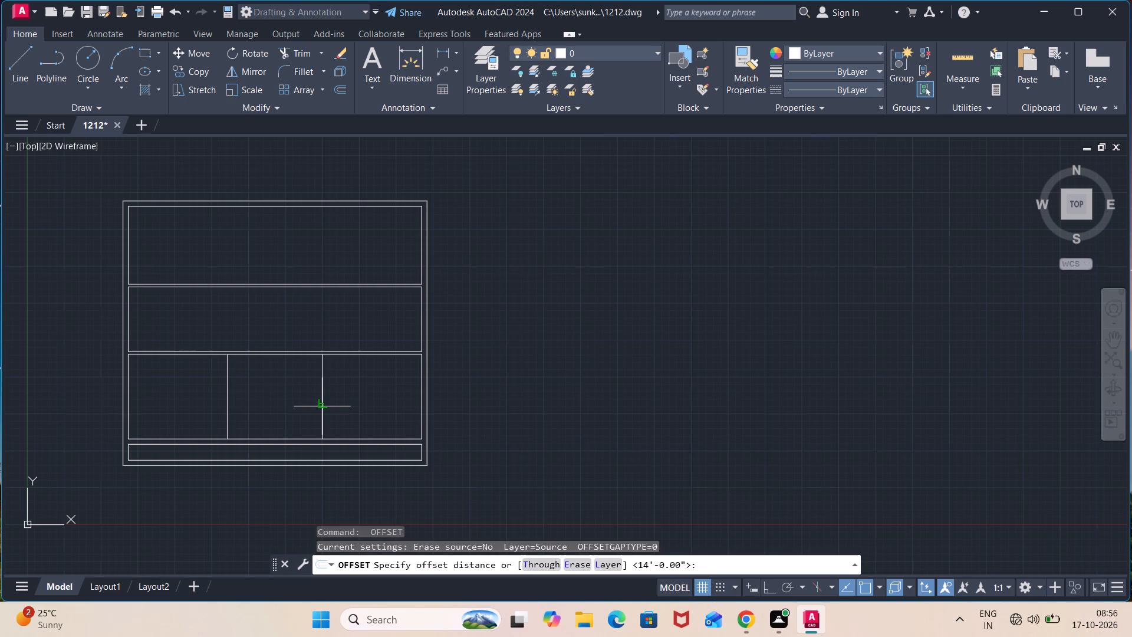
key("BackSpace")
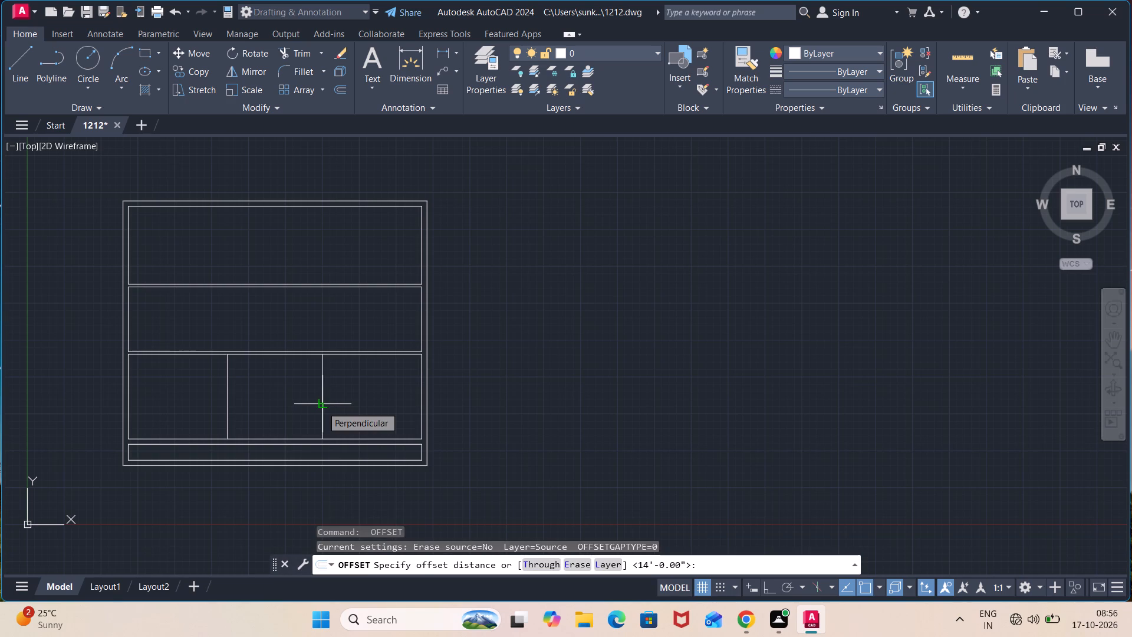
type("9\"")
key("Return")
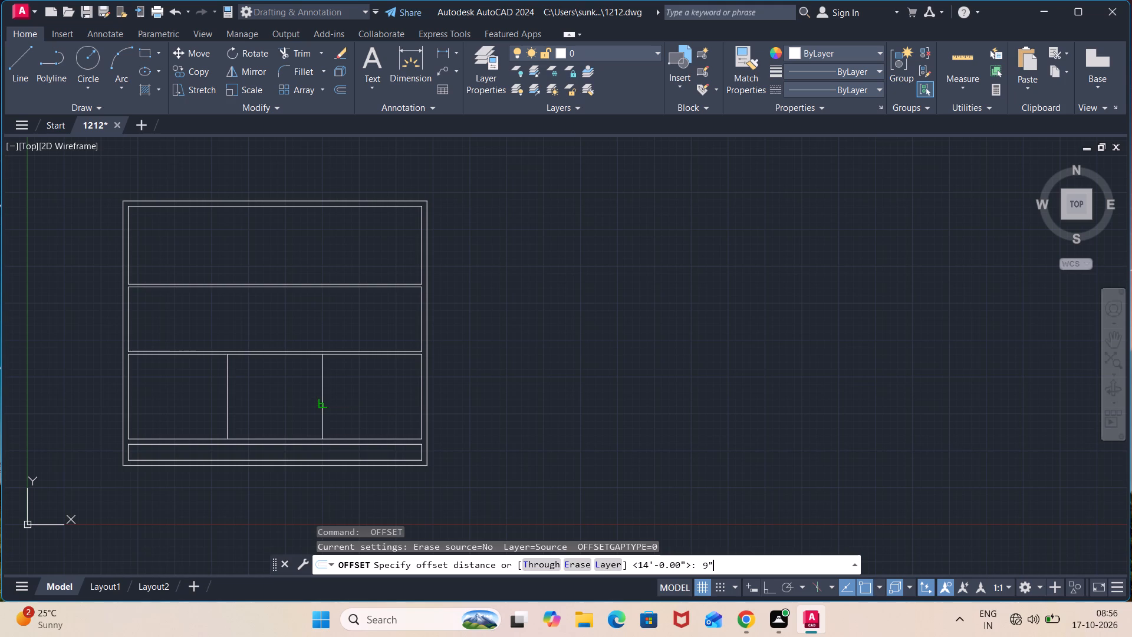
left_click(322, 406)
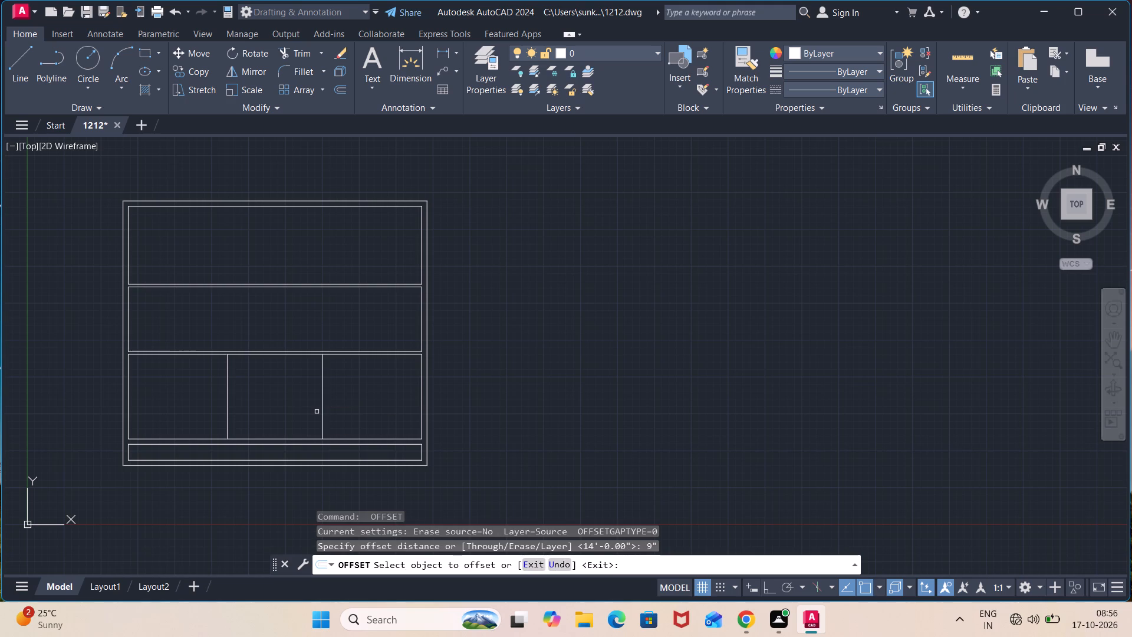
left_click(322, 411)
left_click(286, 418)
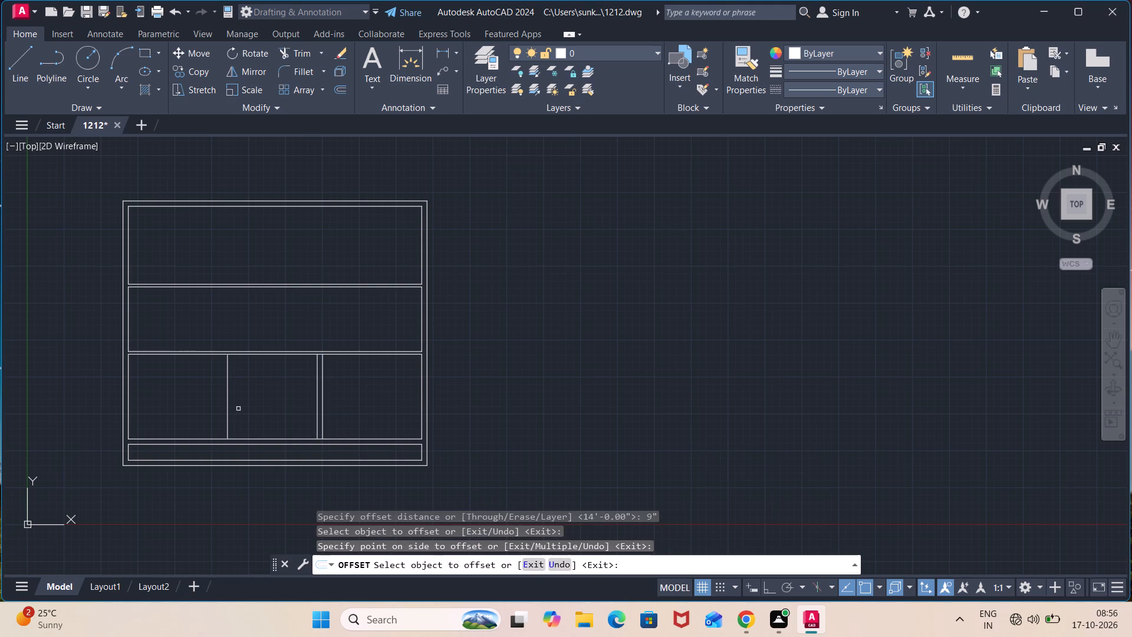
left_click(226, 420)
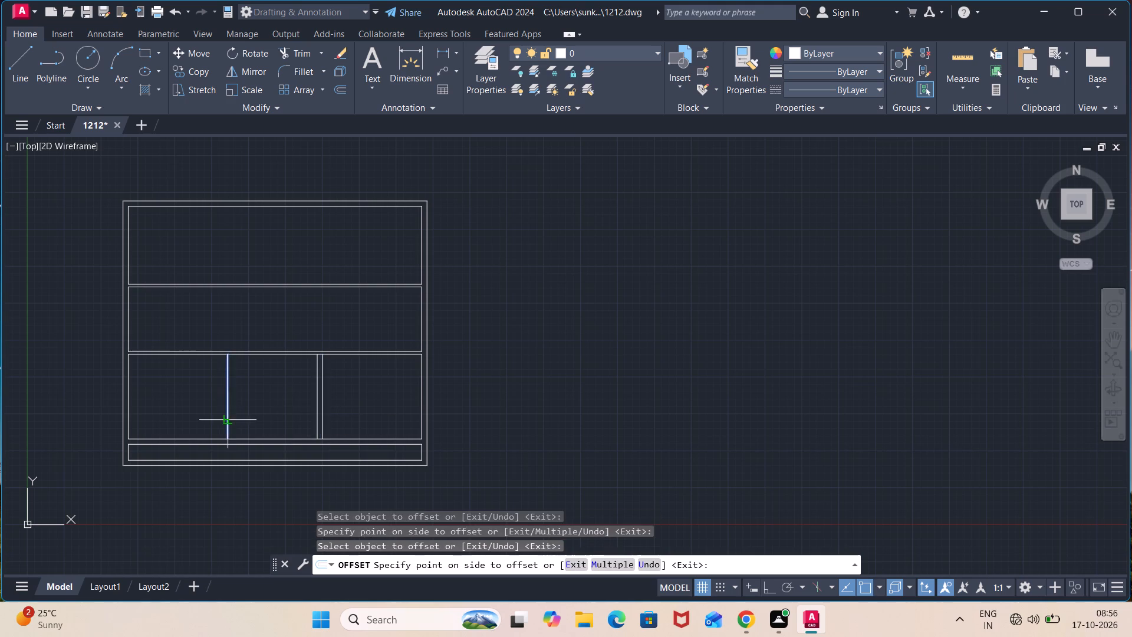
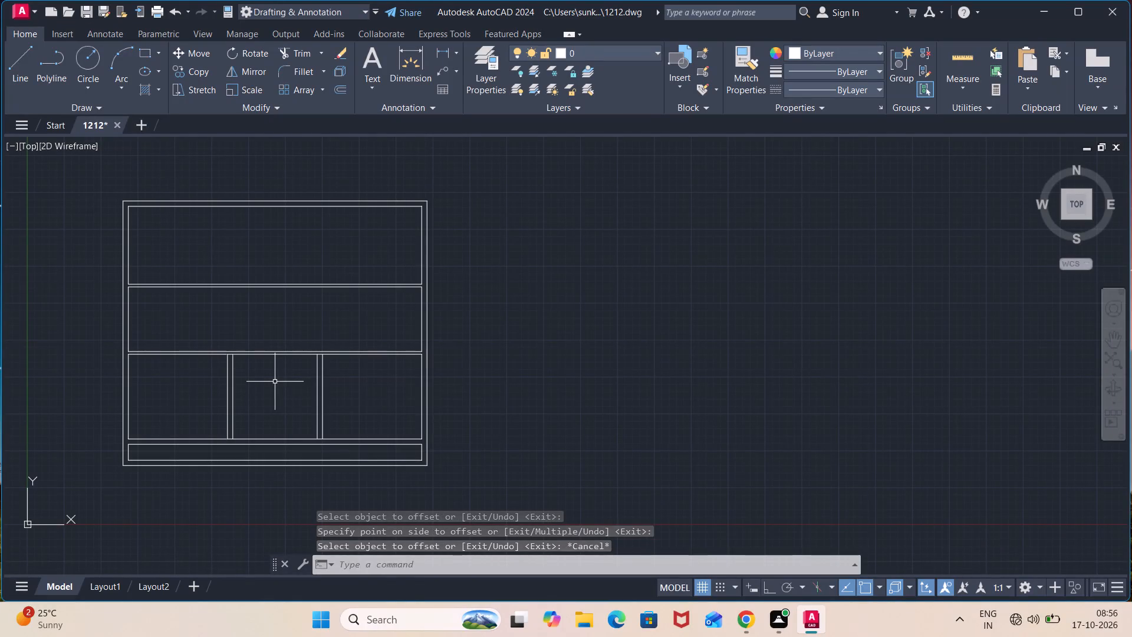
Trim the horizontal wall lines between the faces of both 9" dividing walls, at the bottom and top of each wall.
type("tr")
key("Return")
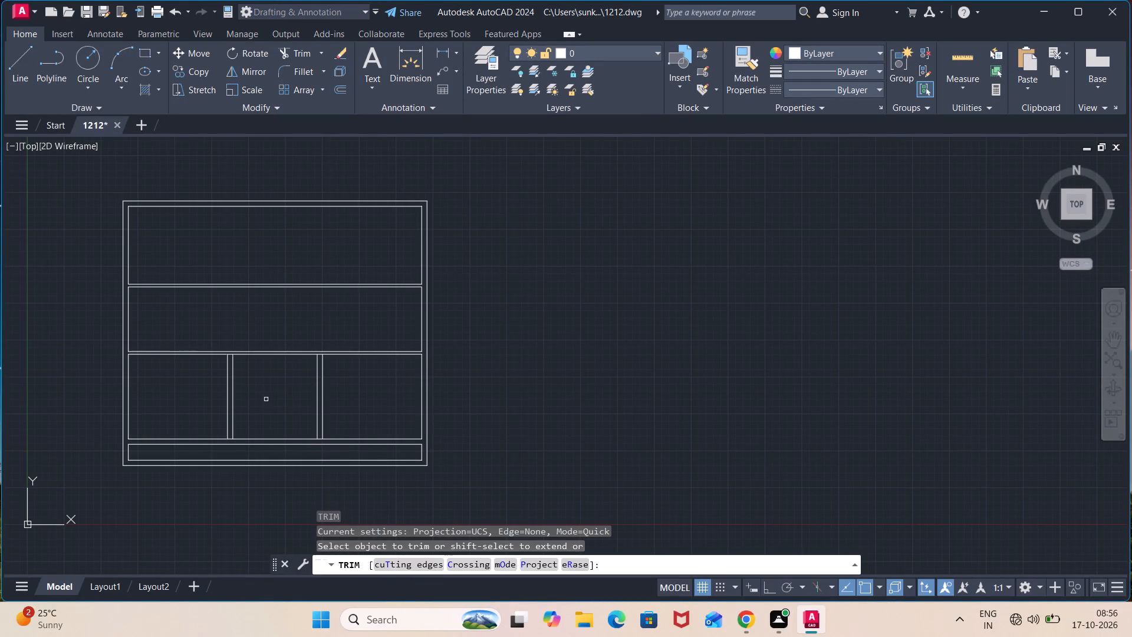
scroll(233, 441, "up", 1)
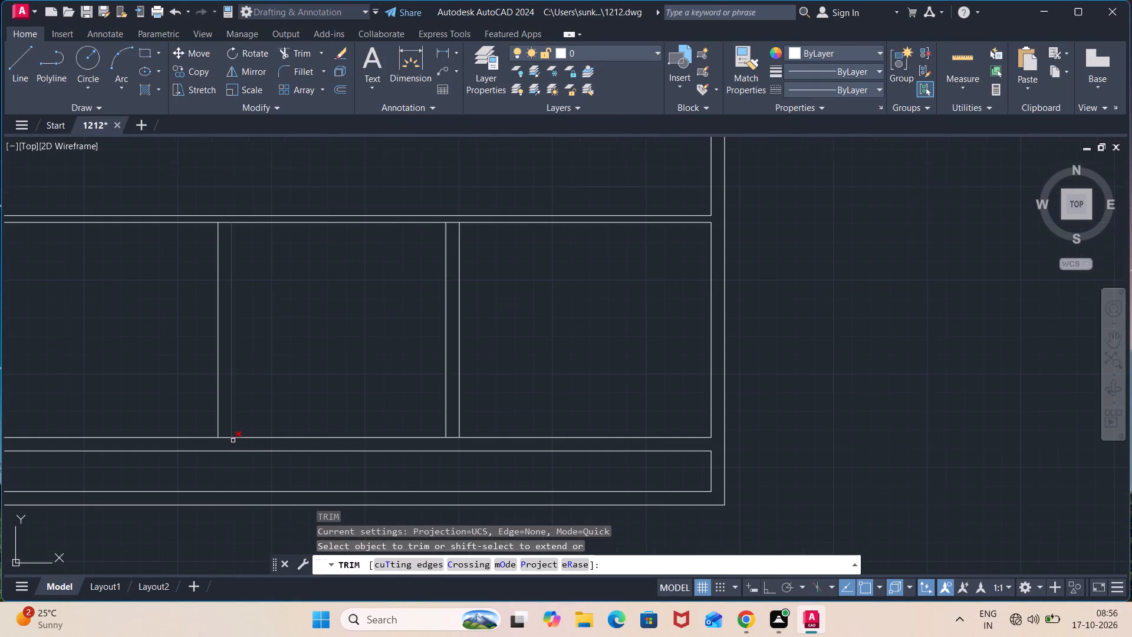
scroll(233, 441, "up", 1)
left_click(228, 436)
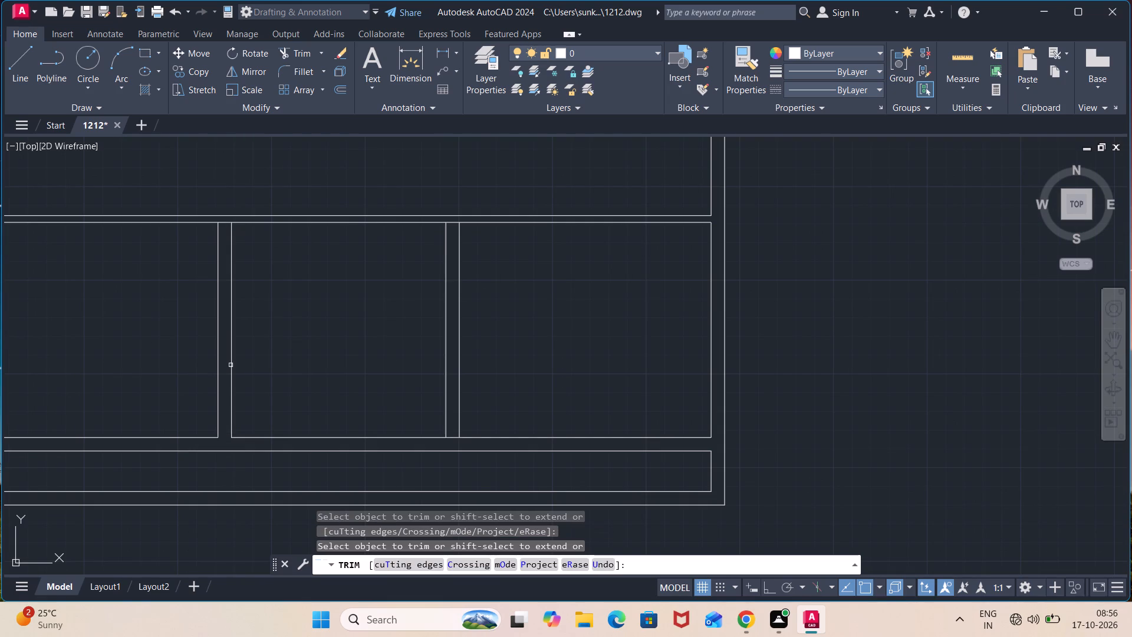
left_click(225, 221)
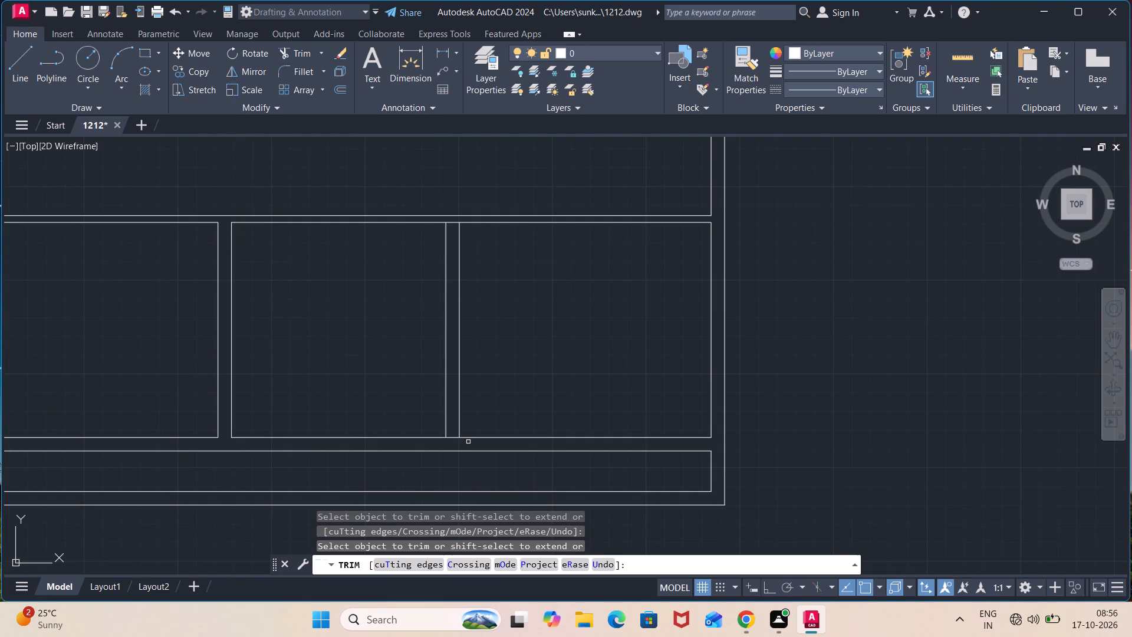
left_click(450, 439)
left_click(450, 219)
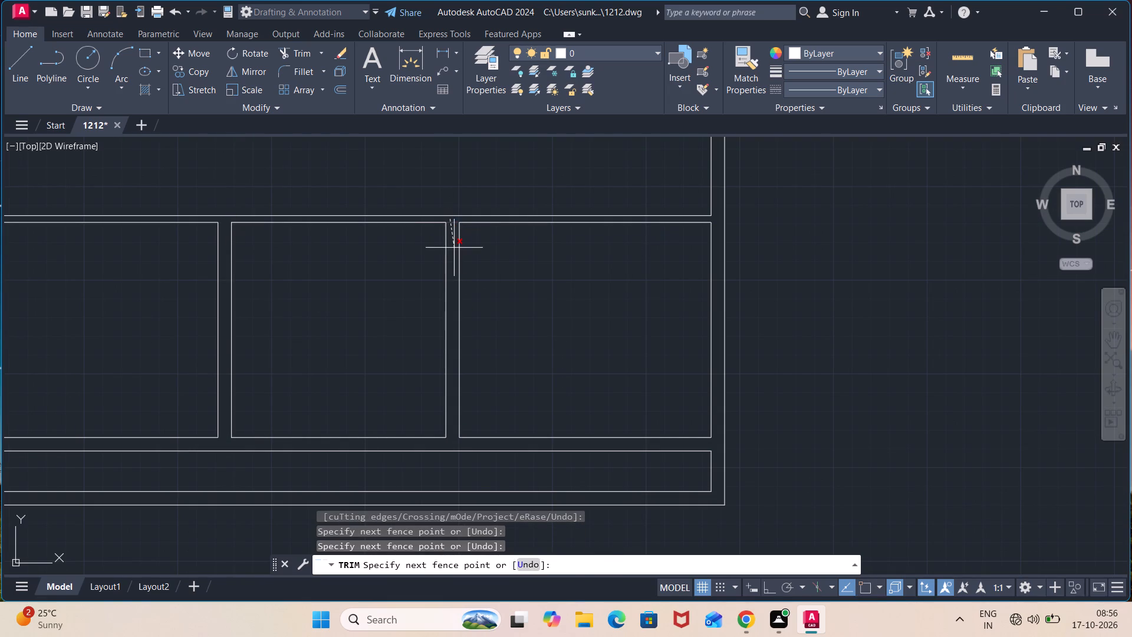
left_click(454, 248)
key("Escape")
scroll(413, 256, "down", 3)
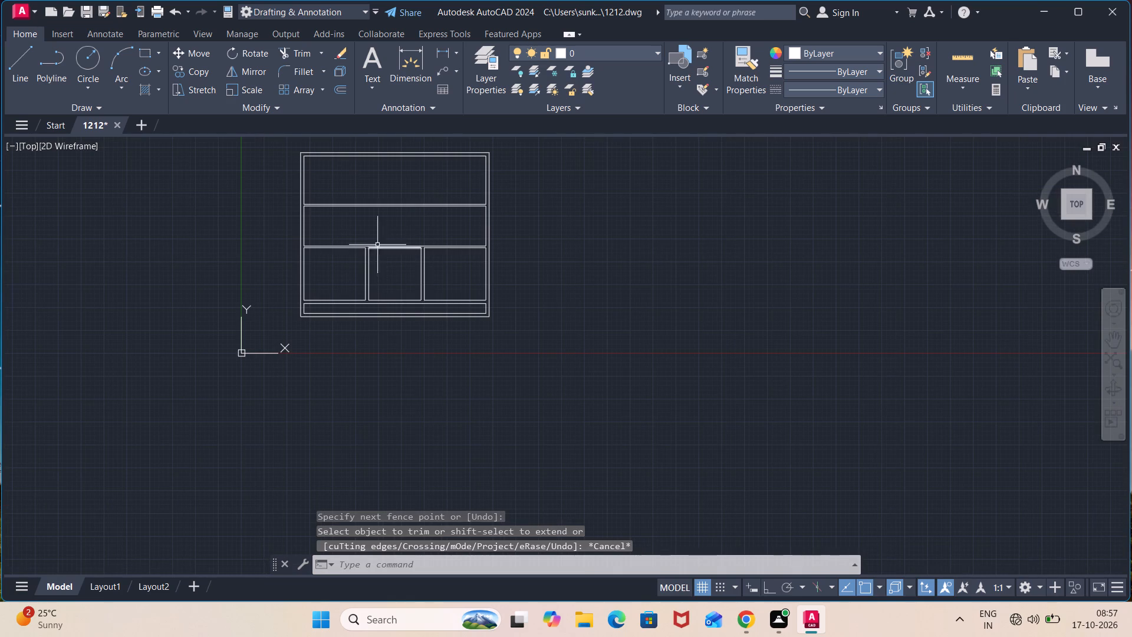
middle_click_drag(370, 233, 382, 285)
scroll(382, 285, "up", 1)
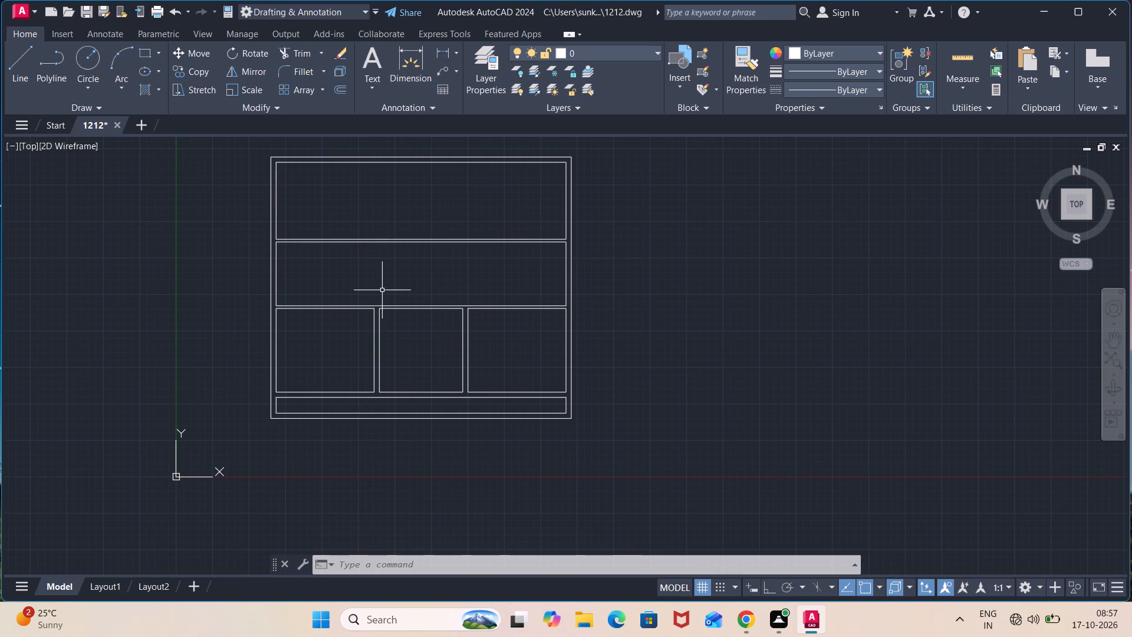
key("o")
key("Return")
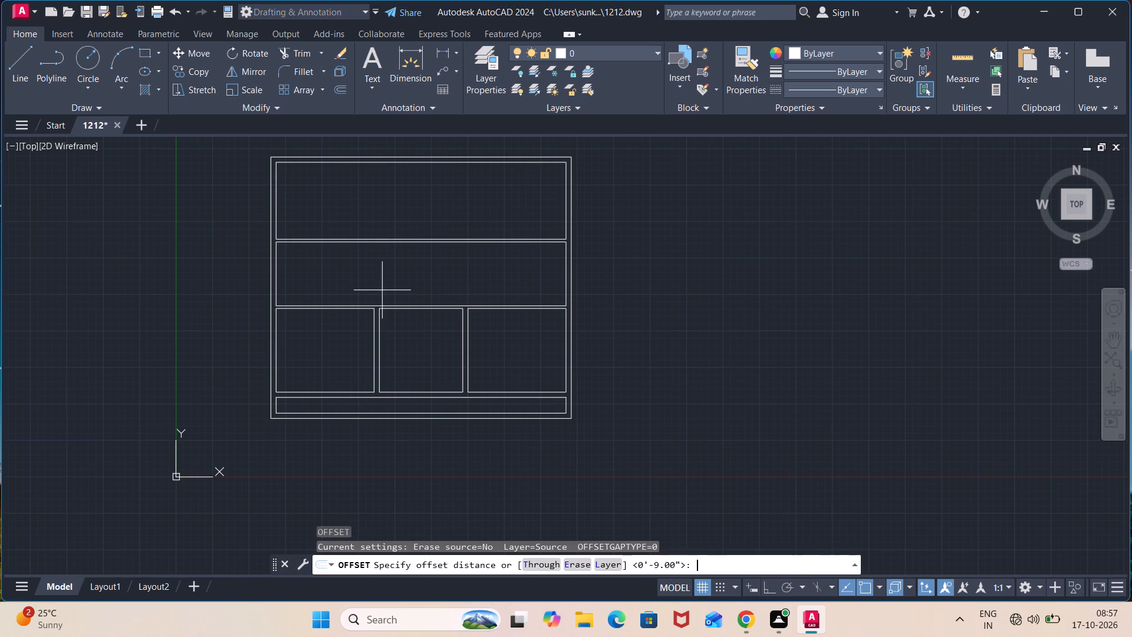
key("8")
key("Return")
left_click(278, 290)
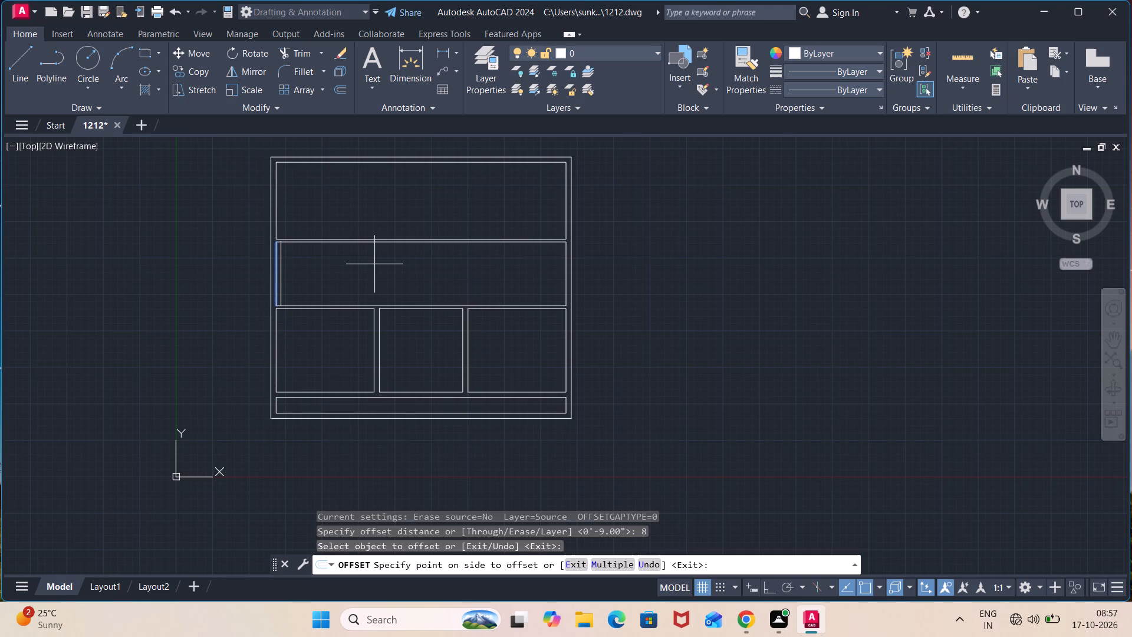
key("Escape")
Offset the left and right inner wall lines 8' inward in the middle room above the three lower rooms.
key("o")
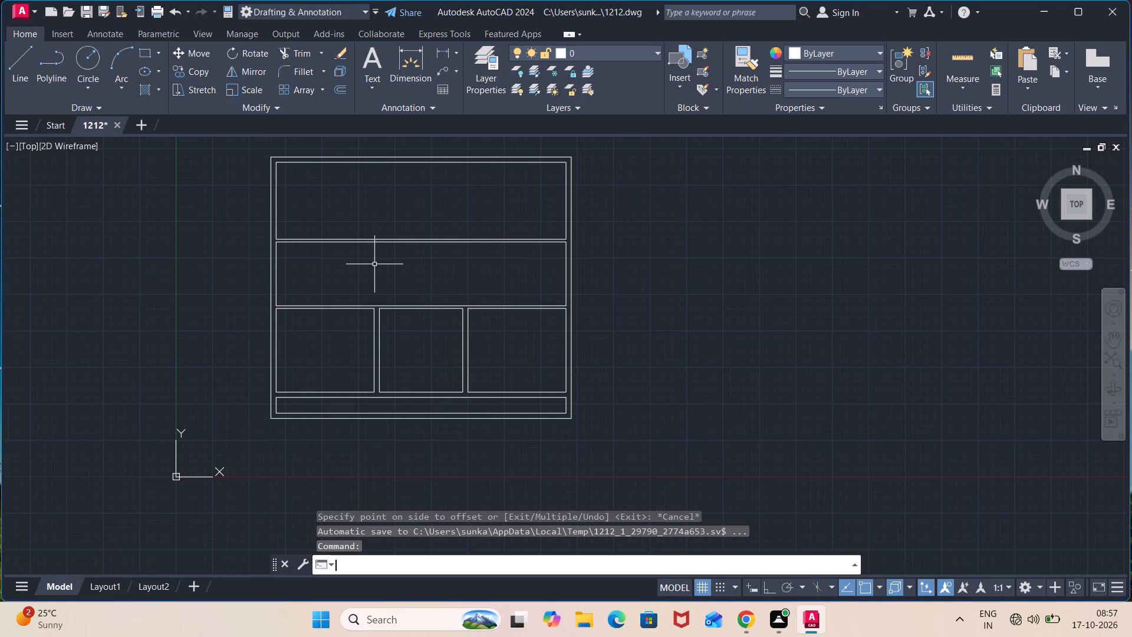
key("Return")
type("8'")
key("Return")
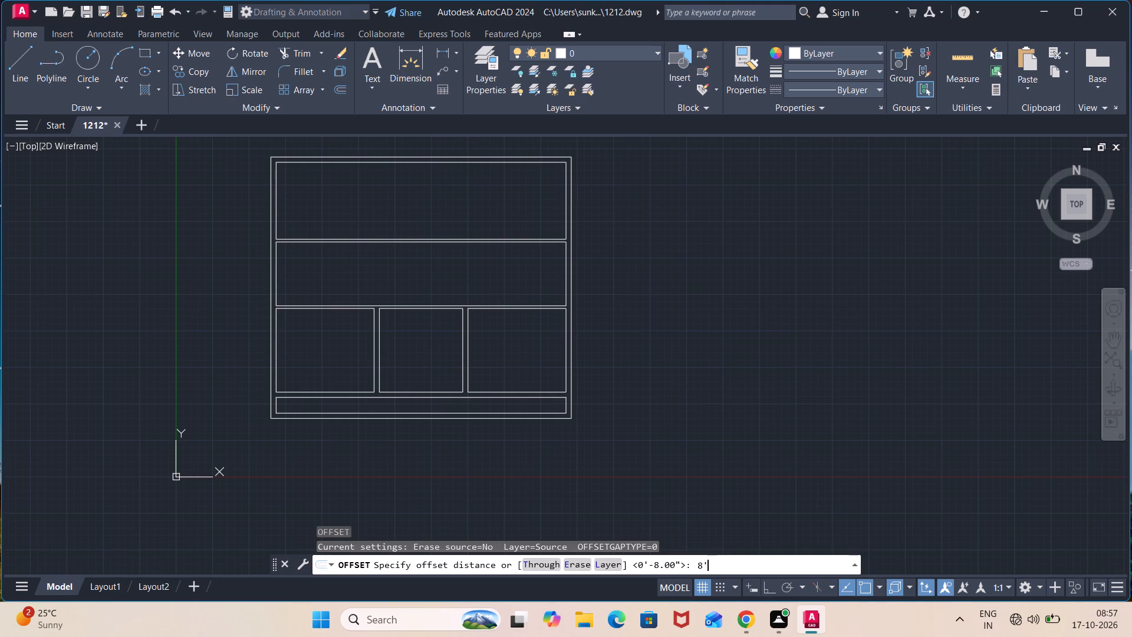
left_click(278, 285)
left_click(323, 288)
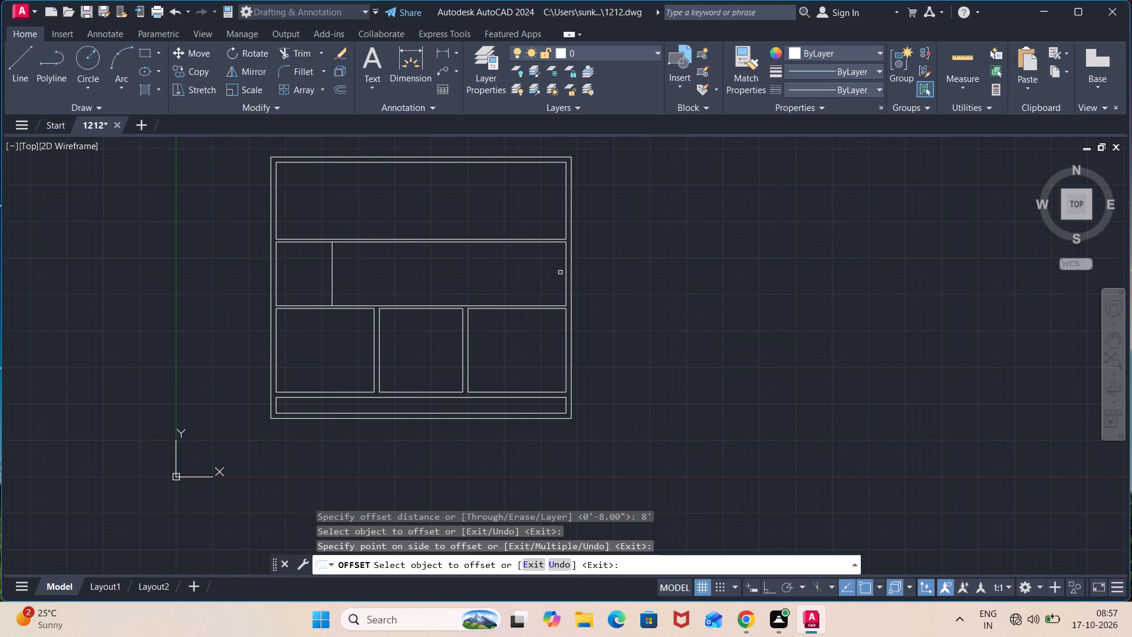
left_click(566, 268)
left_click(430, 291)
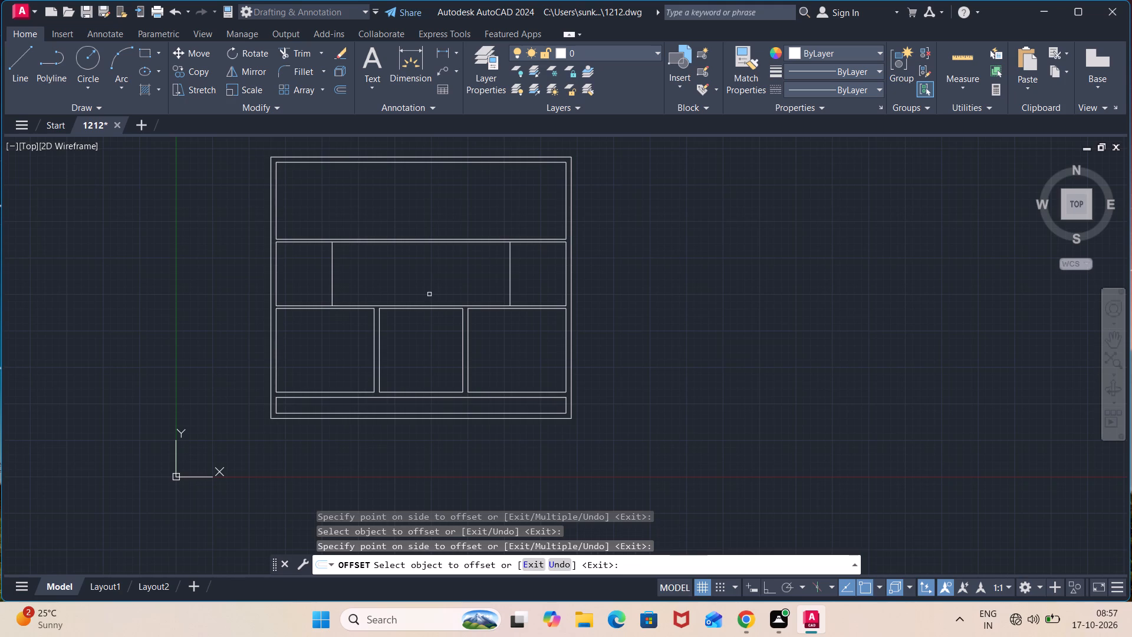
key("space")
Offset the middle room's two vertical dividing lines 4.5" toward the center of the room, starting with the left one.
key("space")
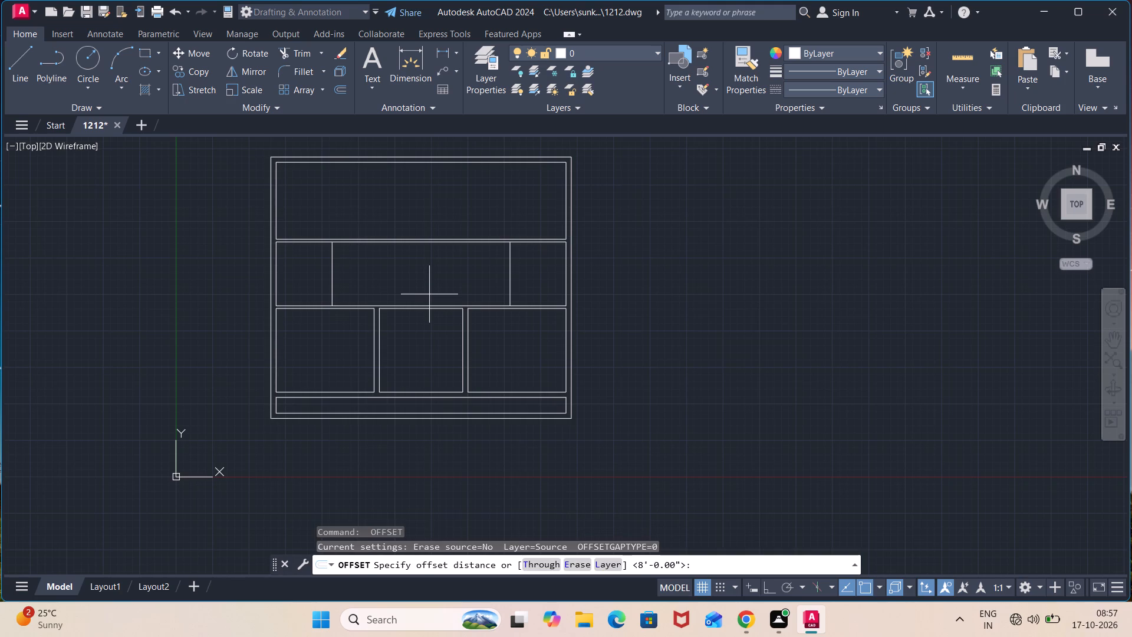
type("4.5\"")
key("Return")
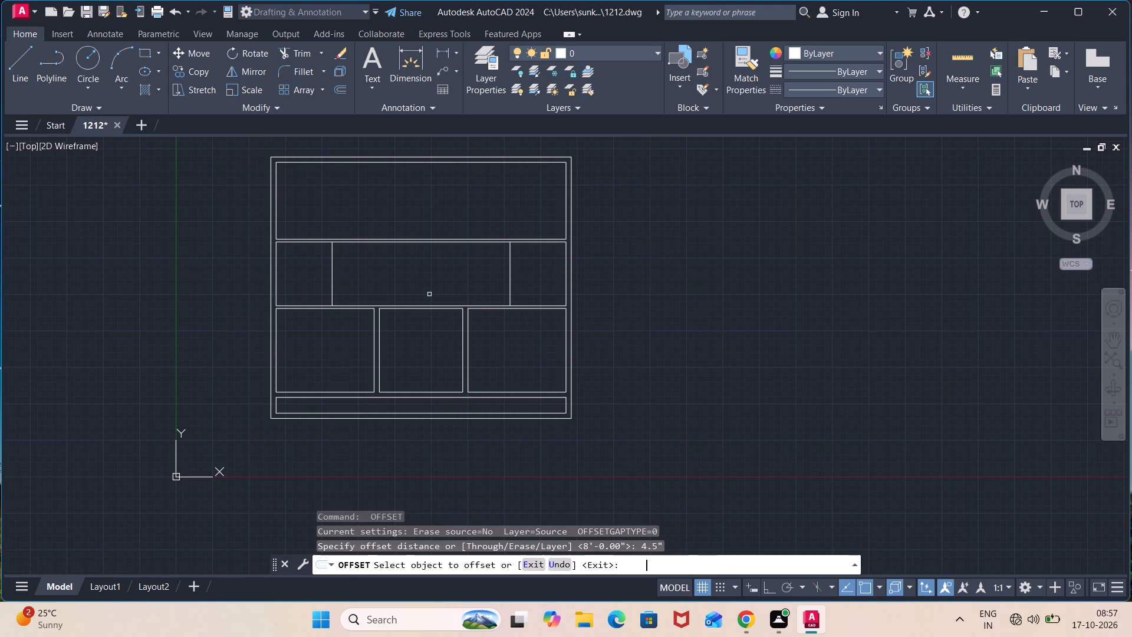
left_click(333, 287)
left_click(351, 283)
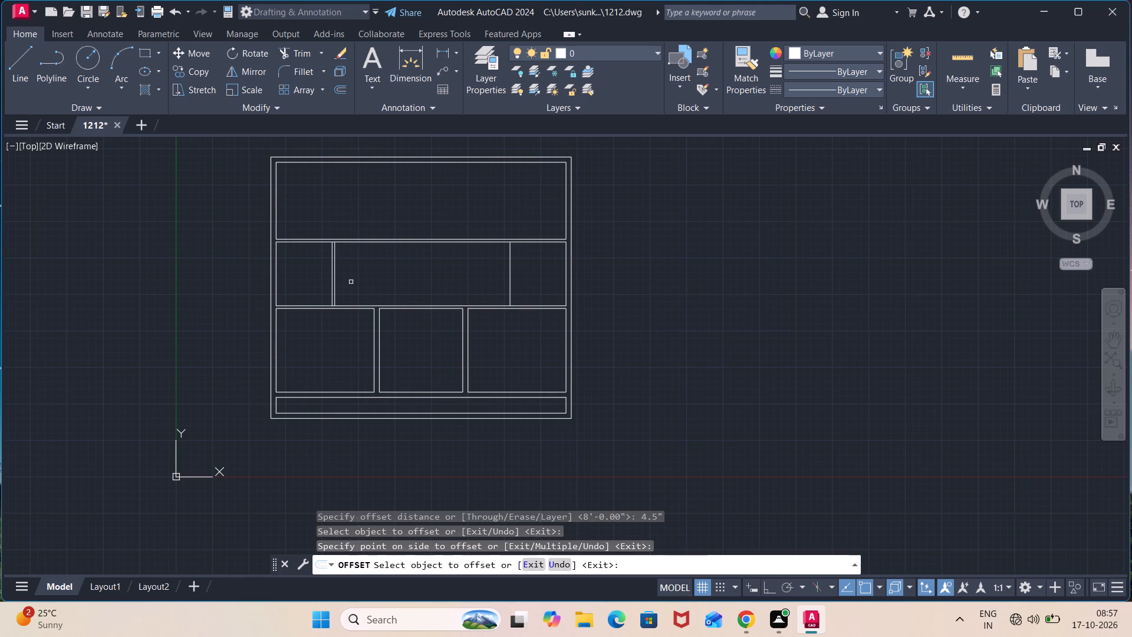
left_click(510, 258)
left_click(491, 260)
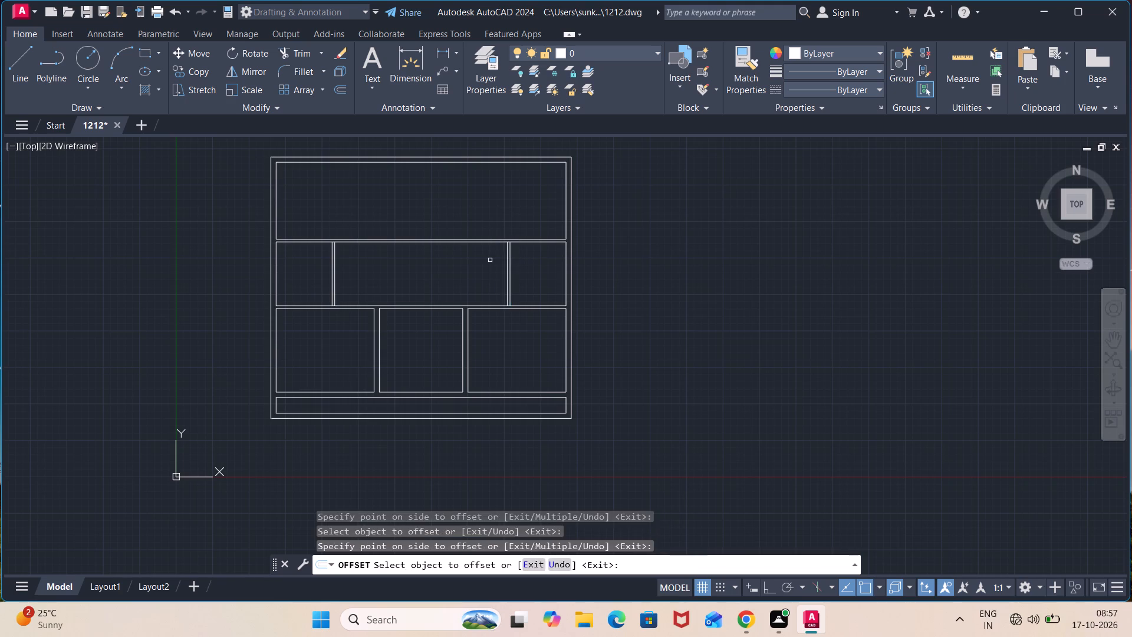
key("Escape")
Trim the horizontal wall lines between the two faces of the middle room's left 4.5" partition, at its bottom and top.
scroll(338, 304, "up", 2)
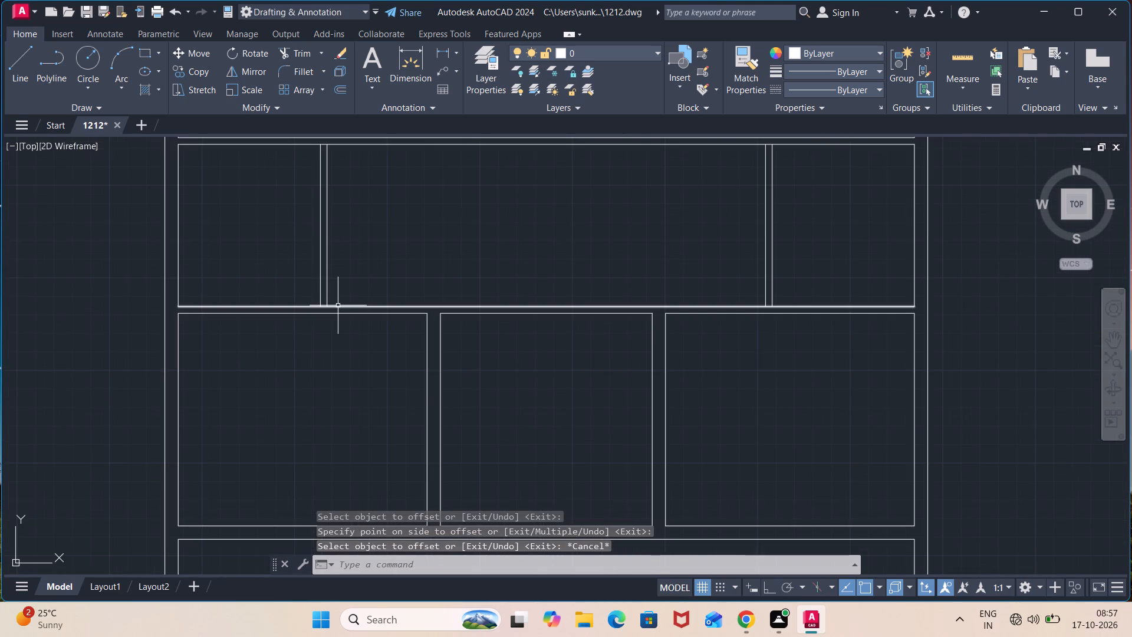
type("tr")
key("Return")
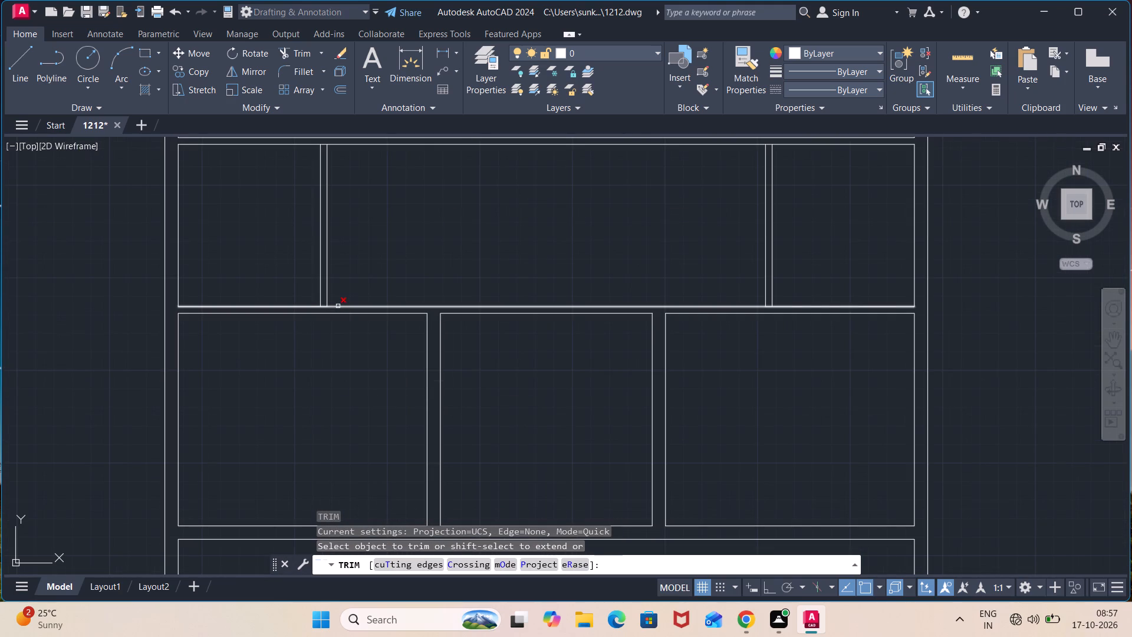
scroll(328, 306, "up", 1)
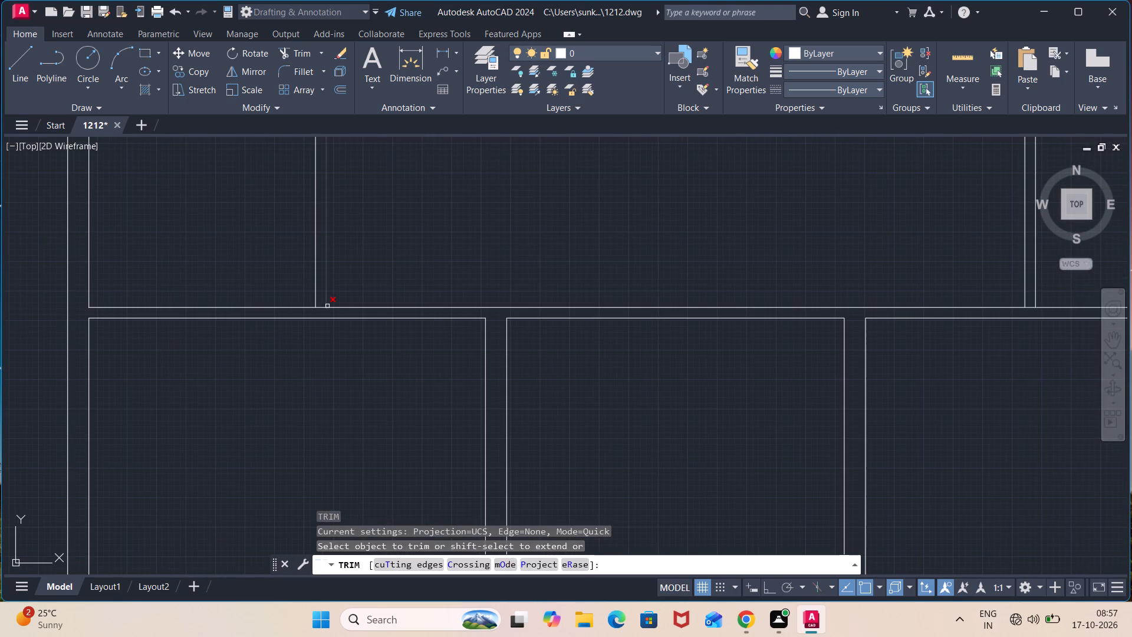
left_click(322, 307)
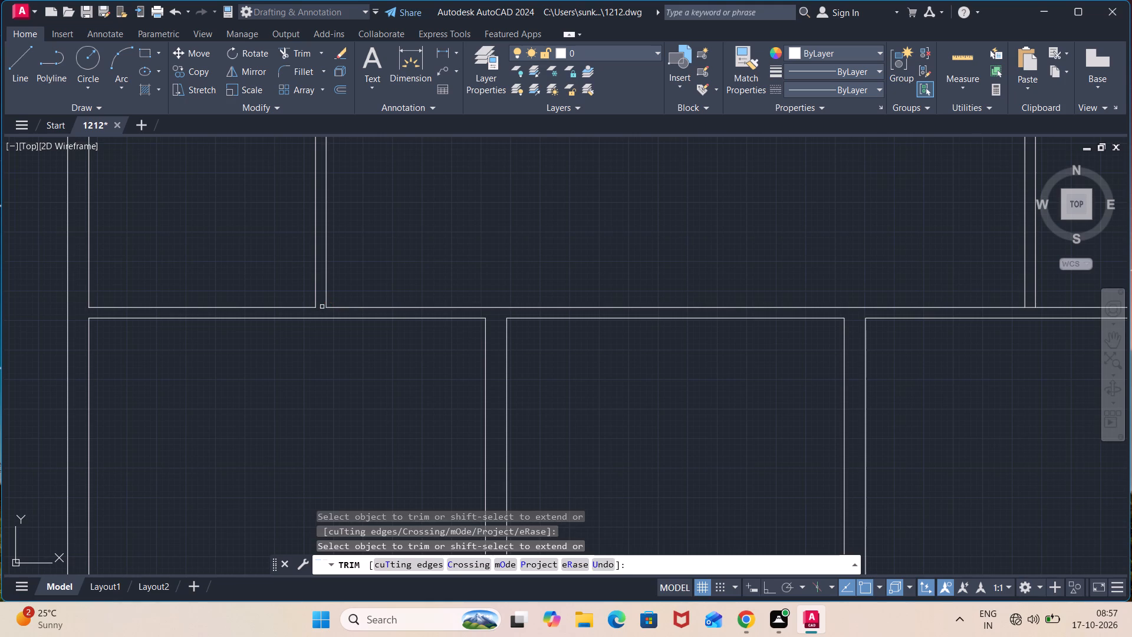
scroll(386, 215, "down", 1)
middle_click_drag(390, 199, 412, 333)
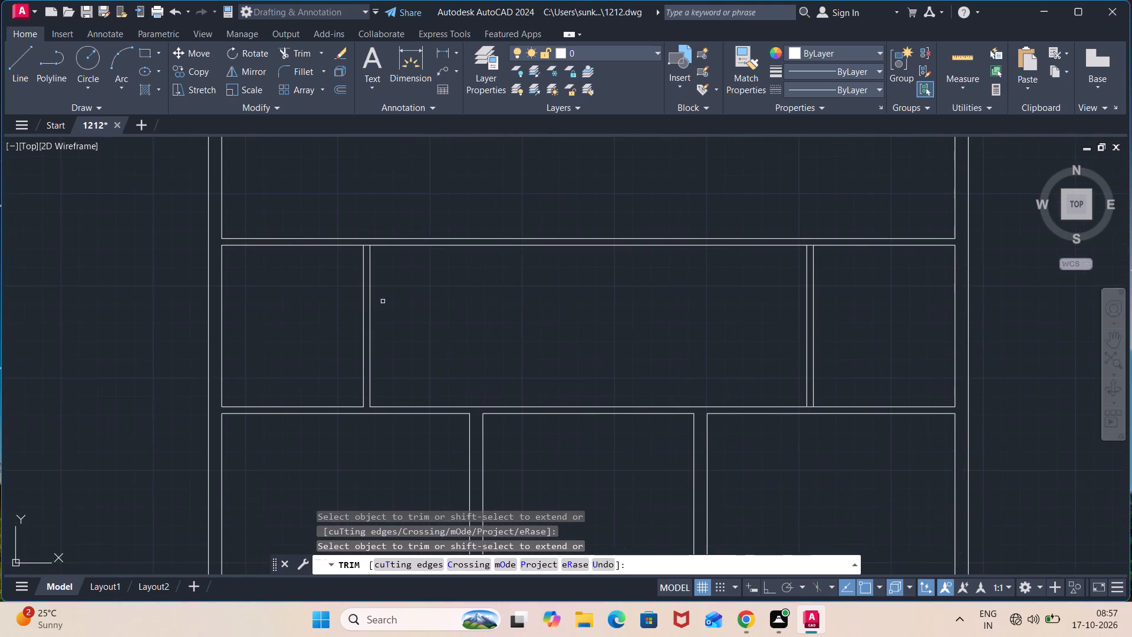
scroll(368, 258, "up", 1)
left_click(367, 238)
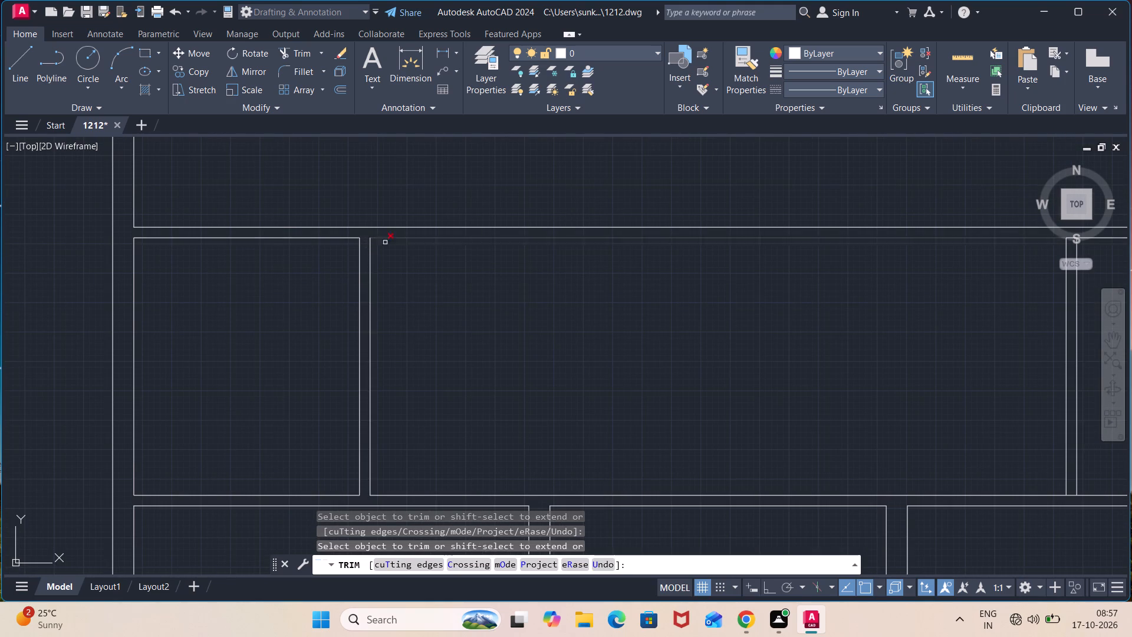
Trim the horizontal wall lines between the two faces of the middle room's right 4.5" partition, at its top and bottom.
scroll(449, 303, "down", 2)
middle_click_drag(502, 318, 48, 358)
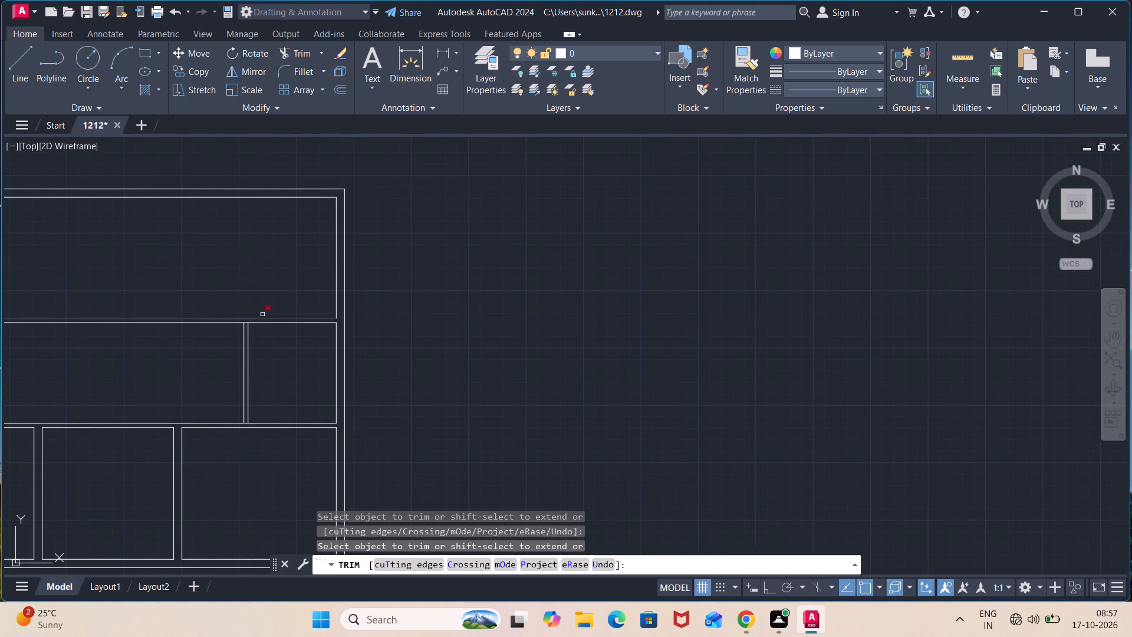
scroll(262, 314, "up", 2)
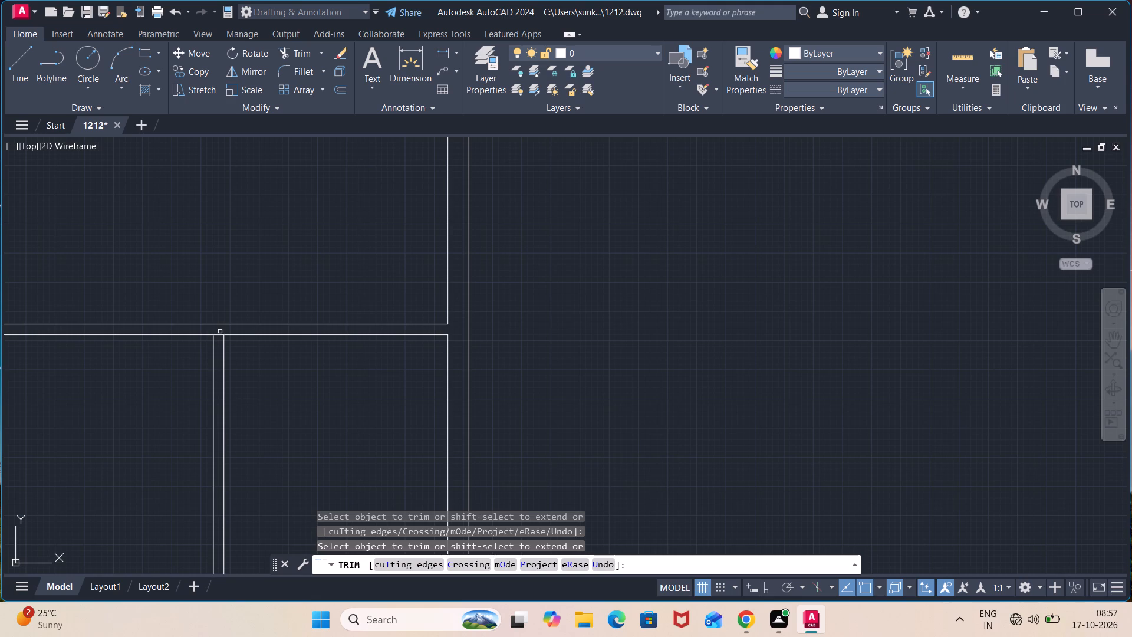
left_click(218, 334)
scroll(279, 372, "down", 2)
middle_click_drag(283, 386, 310, 244)
scroll(289, 305, "up", 5)
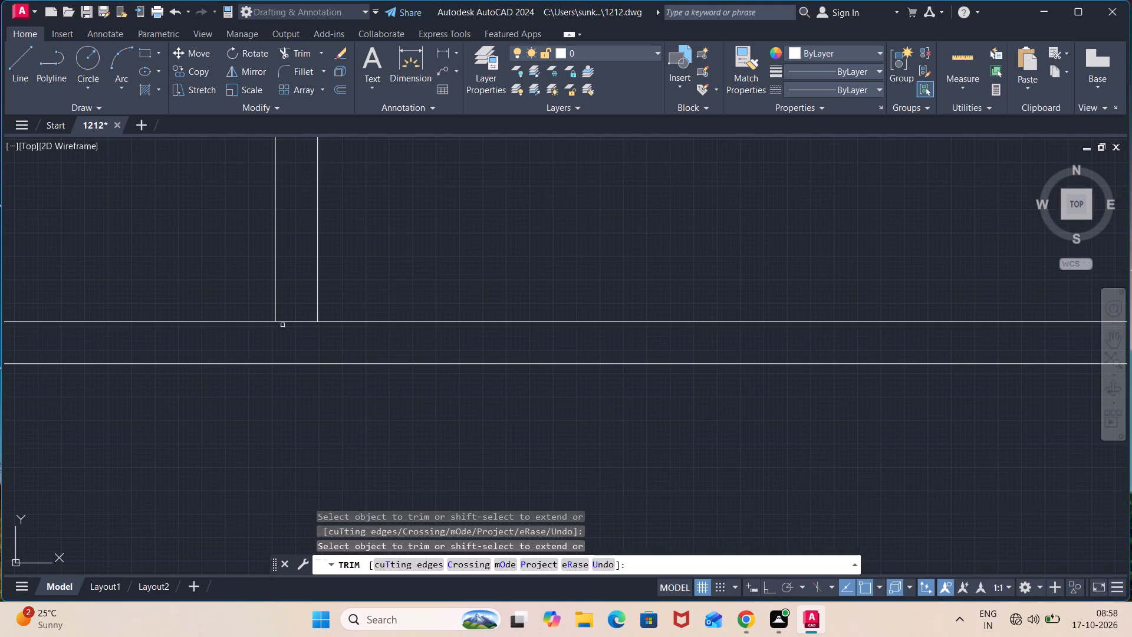
left_click(300, 321)
key("Escape")
Offset the left and right inner wall lines of the top room 13' inward, starting with the left one.
scroll(307, 313, "down", 3)
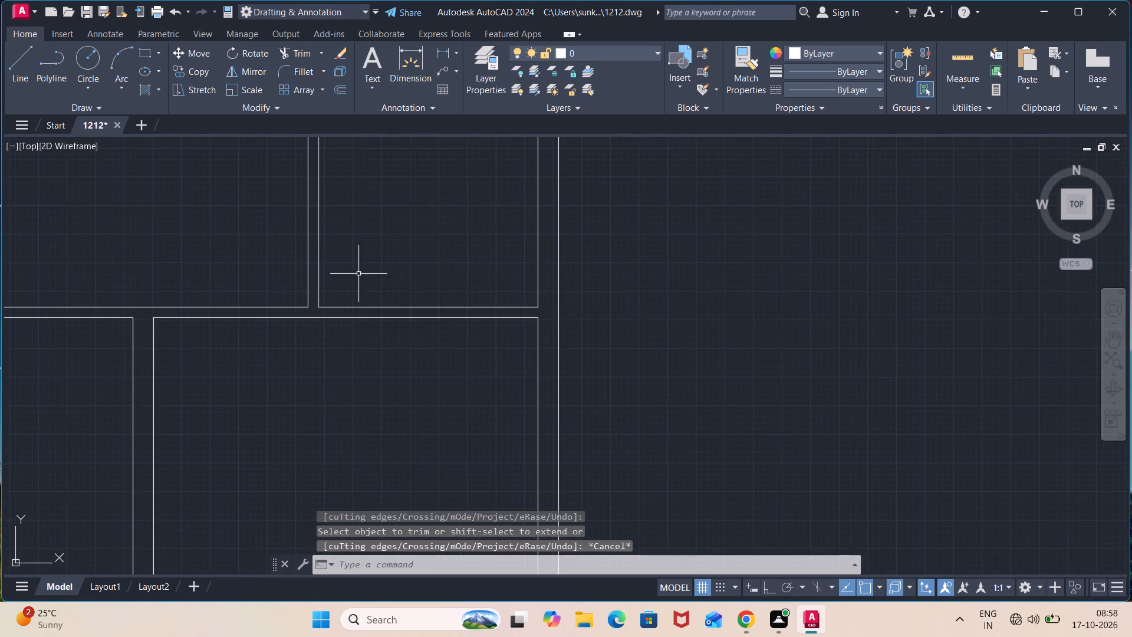
scroll(360, 270, "down", 2)
middle_click_drag(239, 248, 310, 311)
middle_click_drag(279, 275, 311, 300)
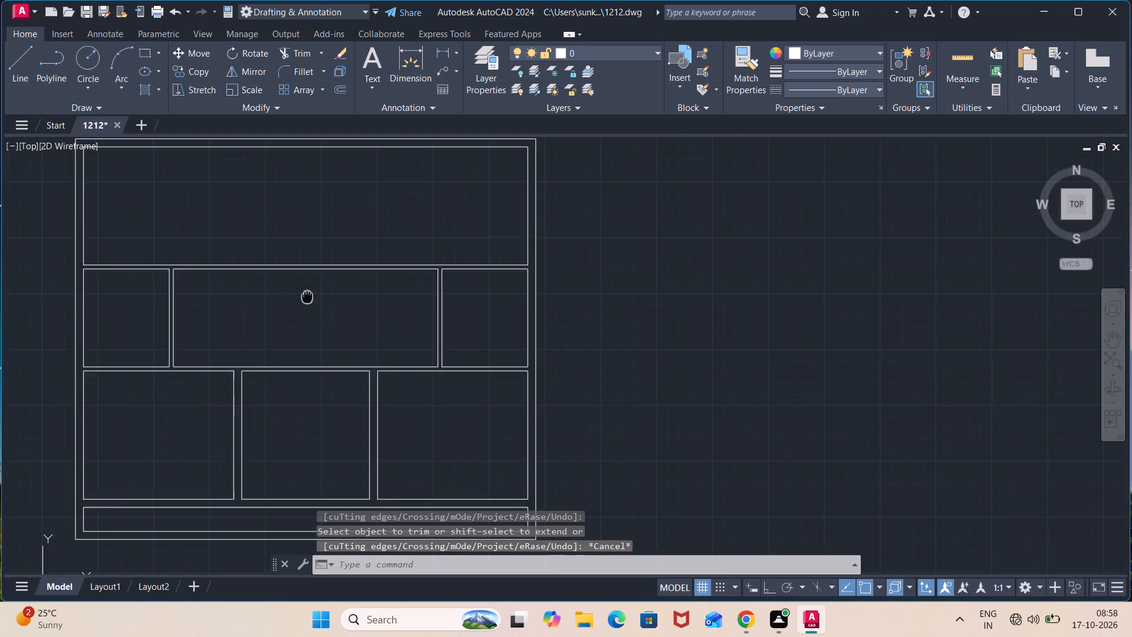
middle_click_drag(311, 300, 325, 330)
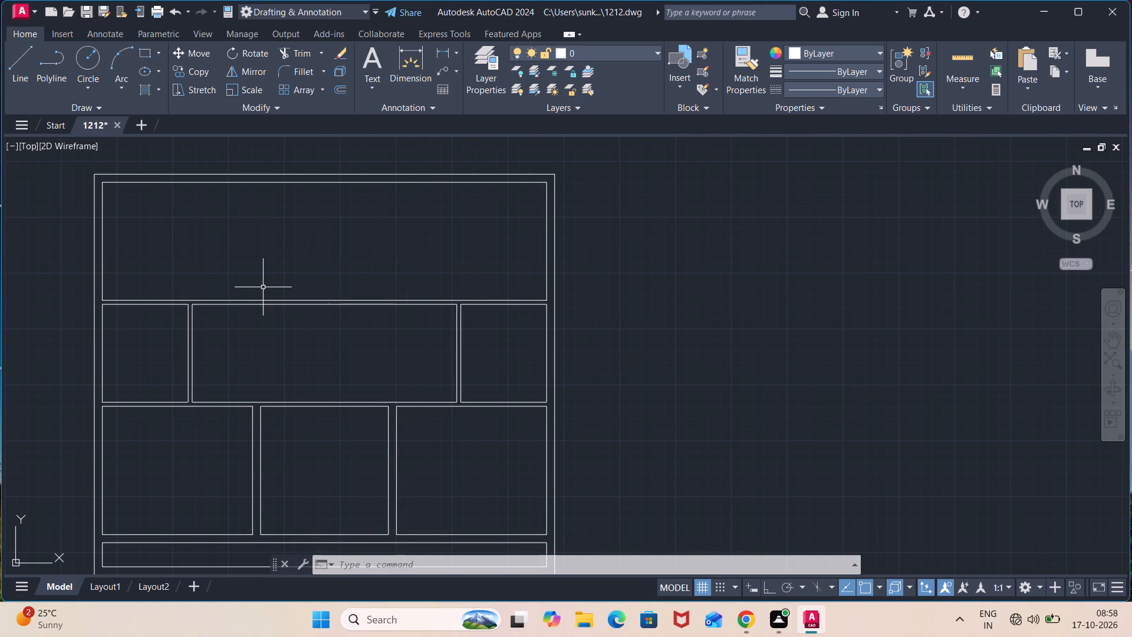
key("o")
key("Return")
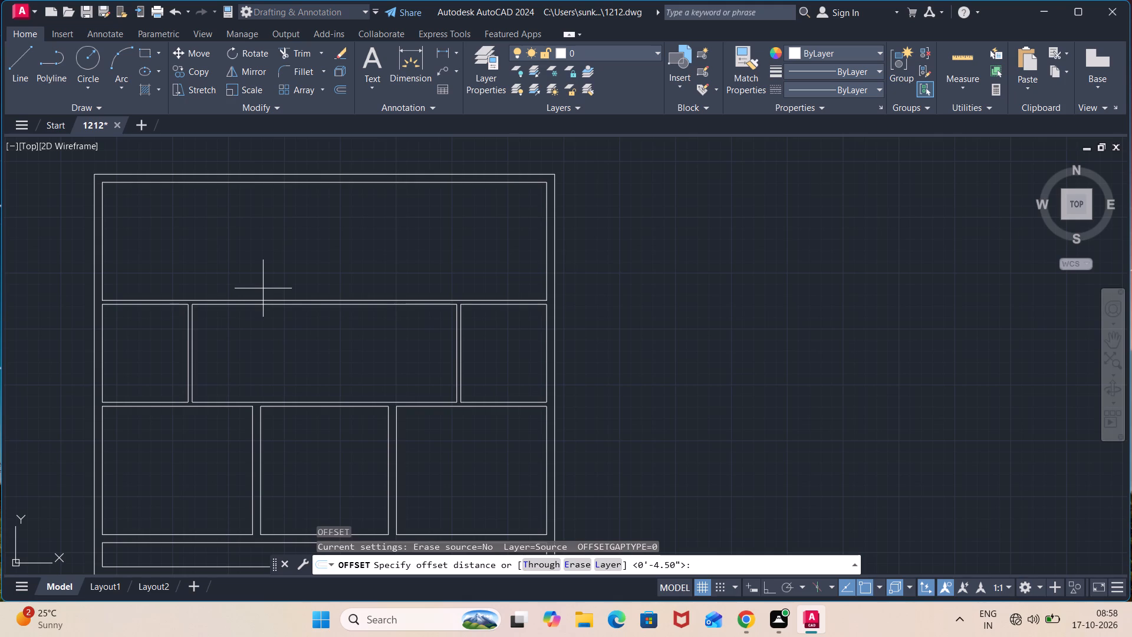
type("13'")
key("Return")
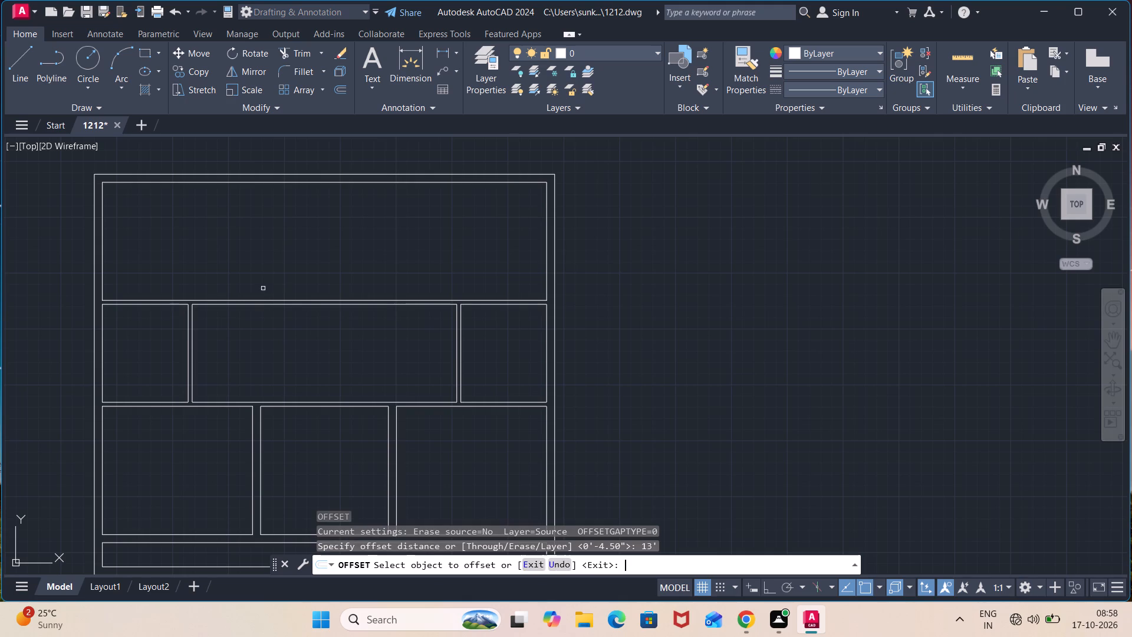
left_click(103, 257)
left_click(256, 227)
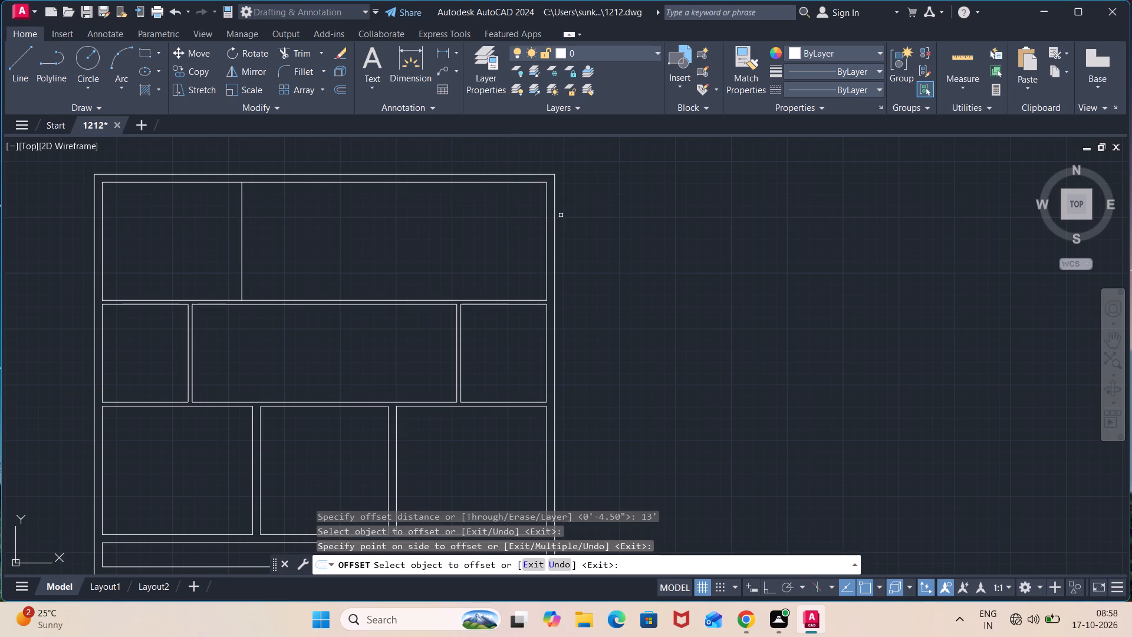
left_click_drag(547, 241, 535, 244)
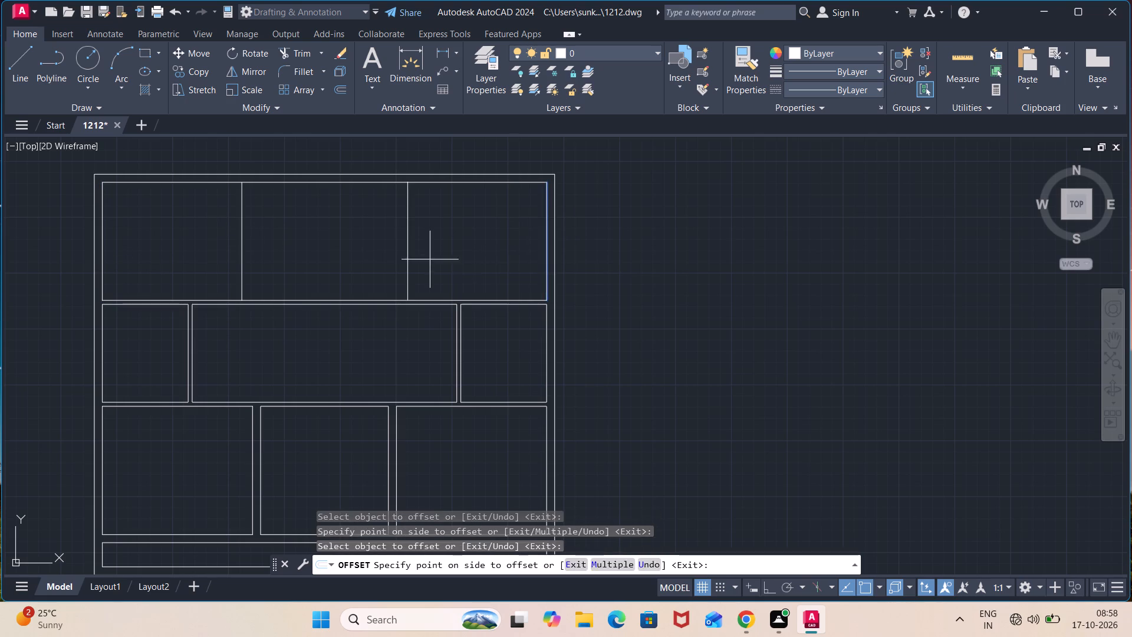
left_click(406, 265)
key("space")
Offset the top room's two vertical dividing lines 4.5" toward the center of the room, starting with the right one.
key("space")
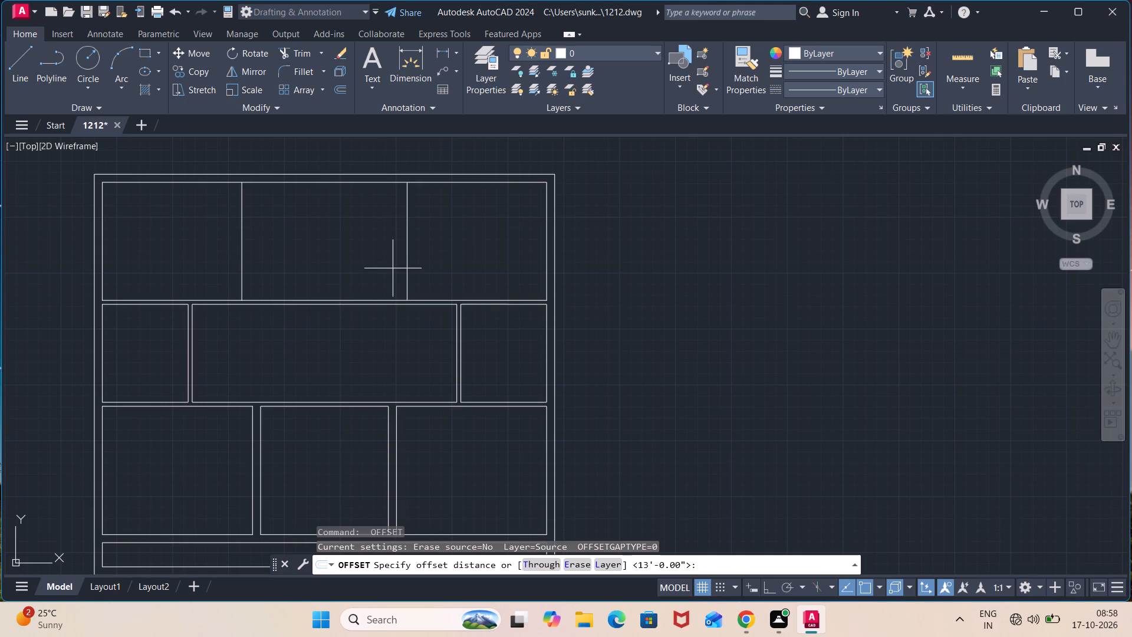
key("space")
key("space")
key("space")
type("4.5\"")
key("Return")
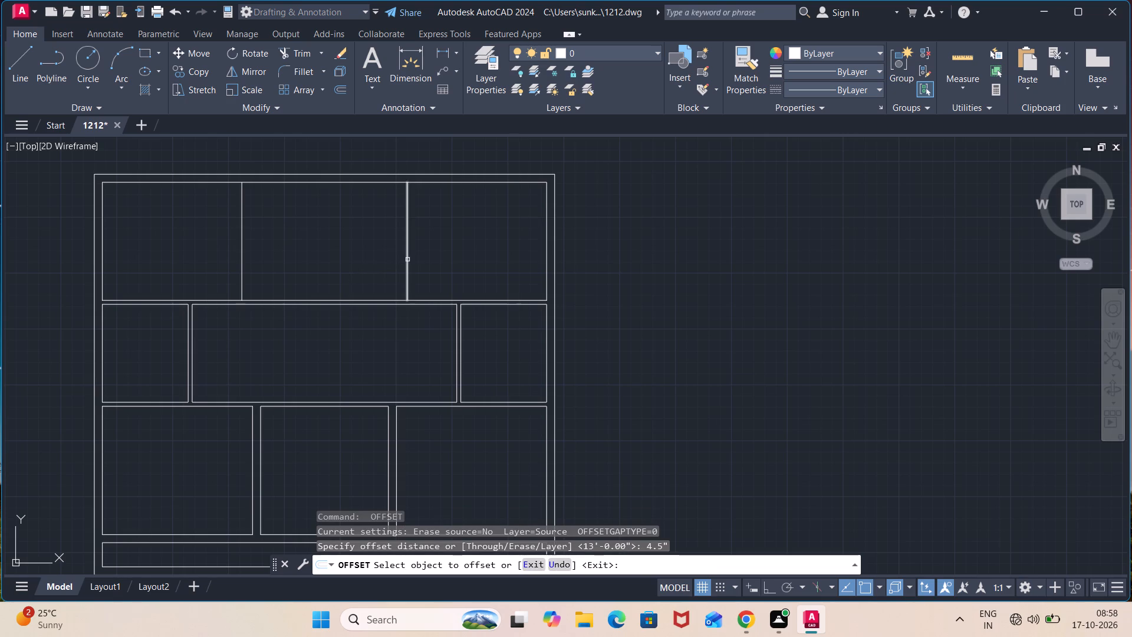
left_click_drag(407, 260, 400, 260)
left_click(359, 265)
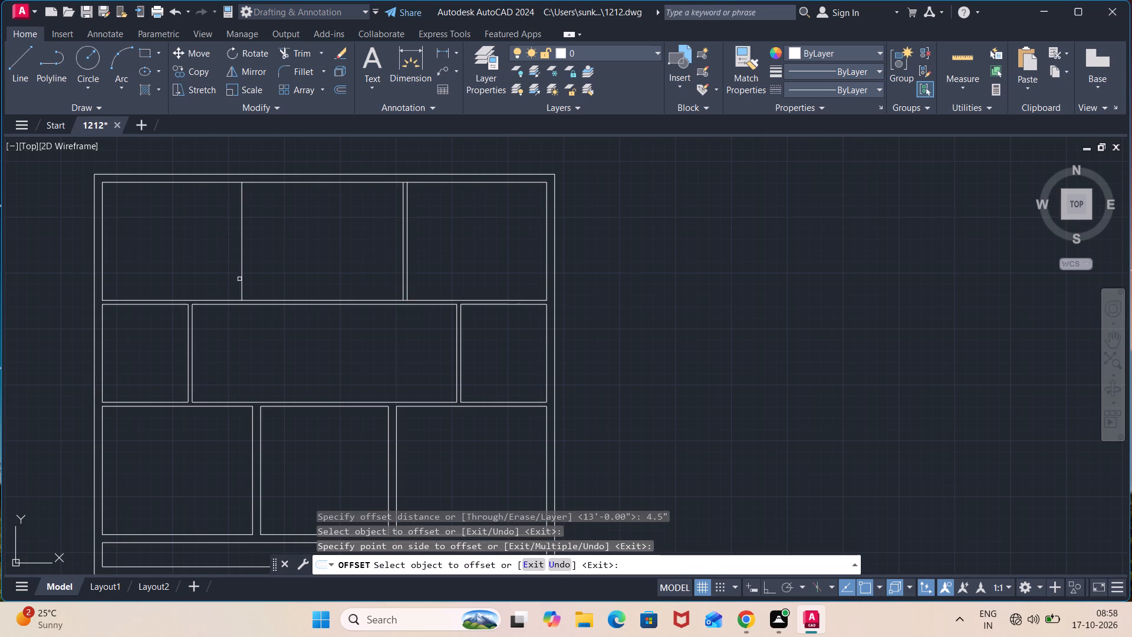
left_click_drag(241, 276, 249, 275)
left_click(322, 265)
key("space")
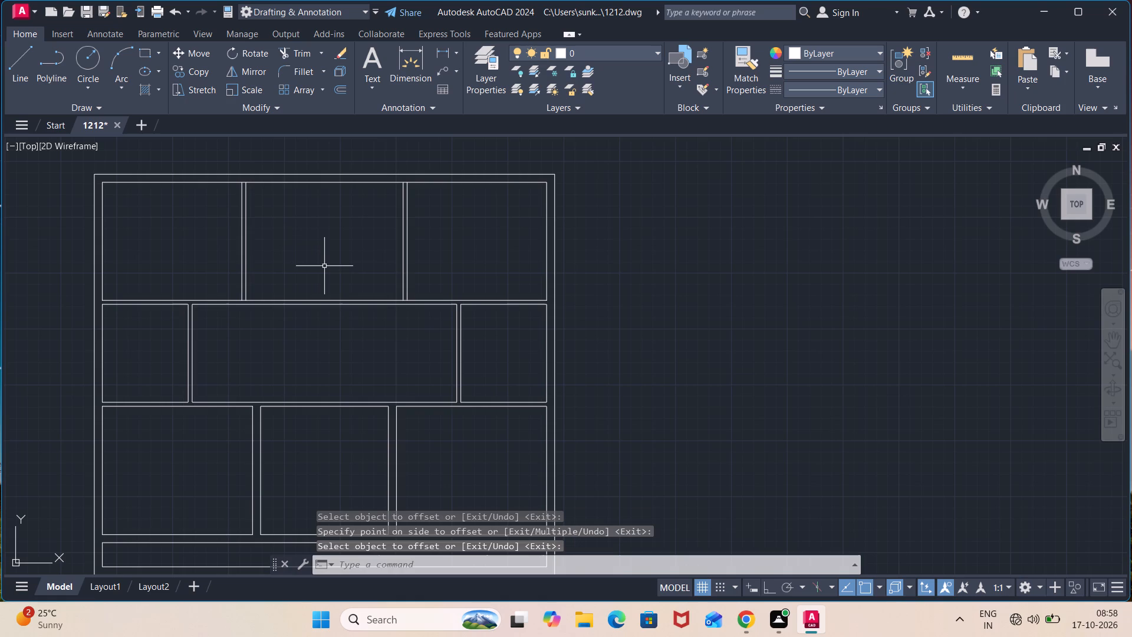
Draw a vertical line through the middle of the top central room, from its bottom wall line to its top wall line.
key("l")
key("Return")
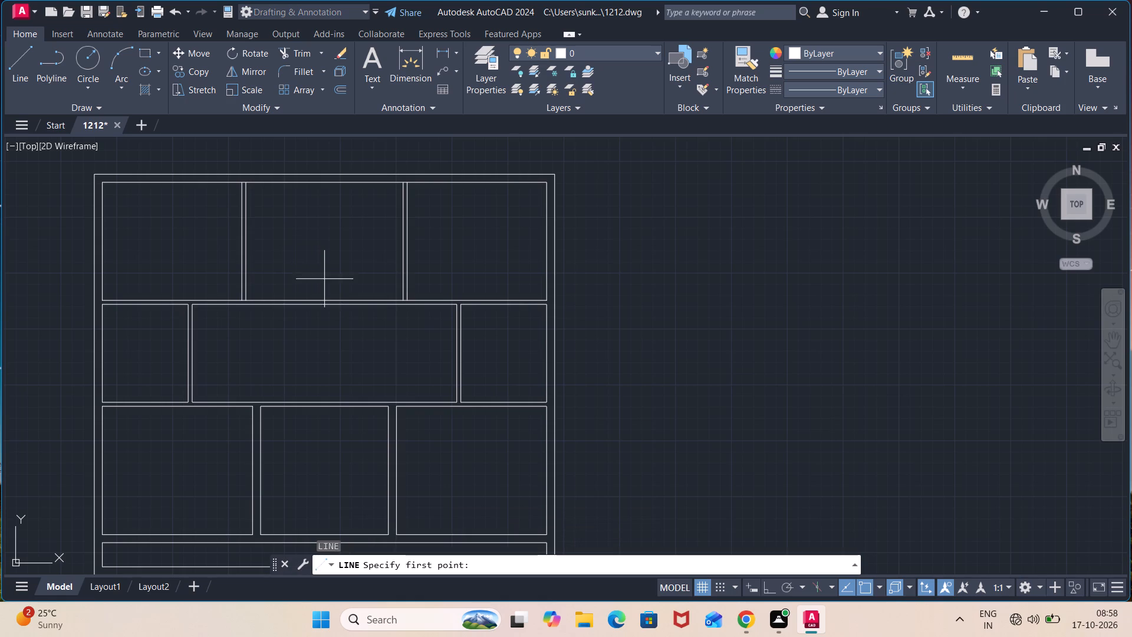
left_click(327, 300)
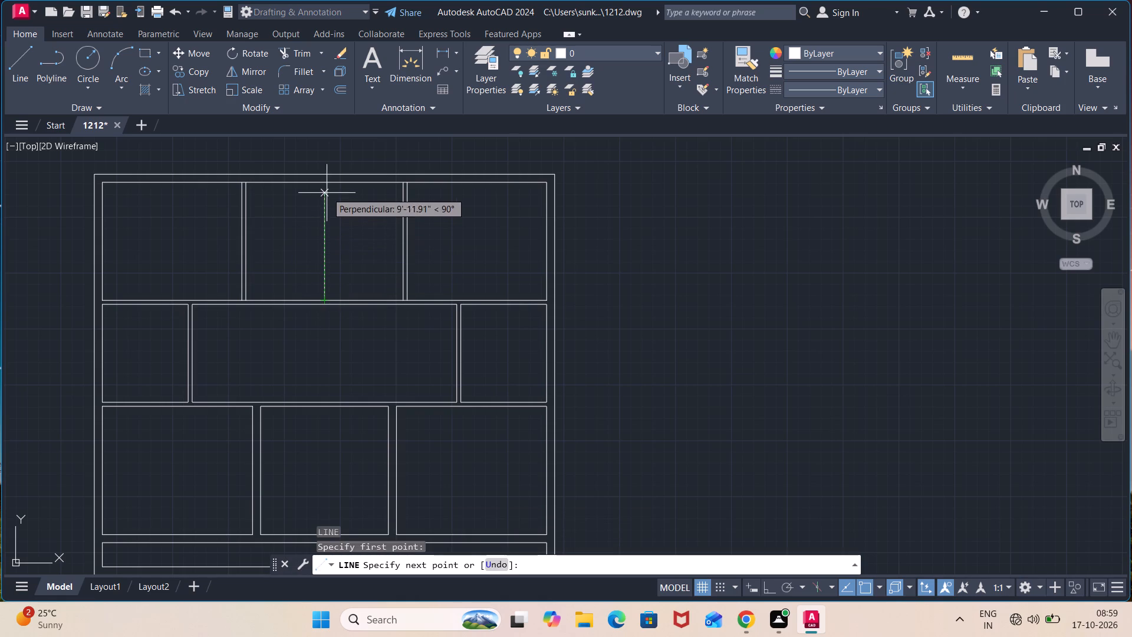
left_click(327, 184)
key("Escape")
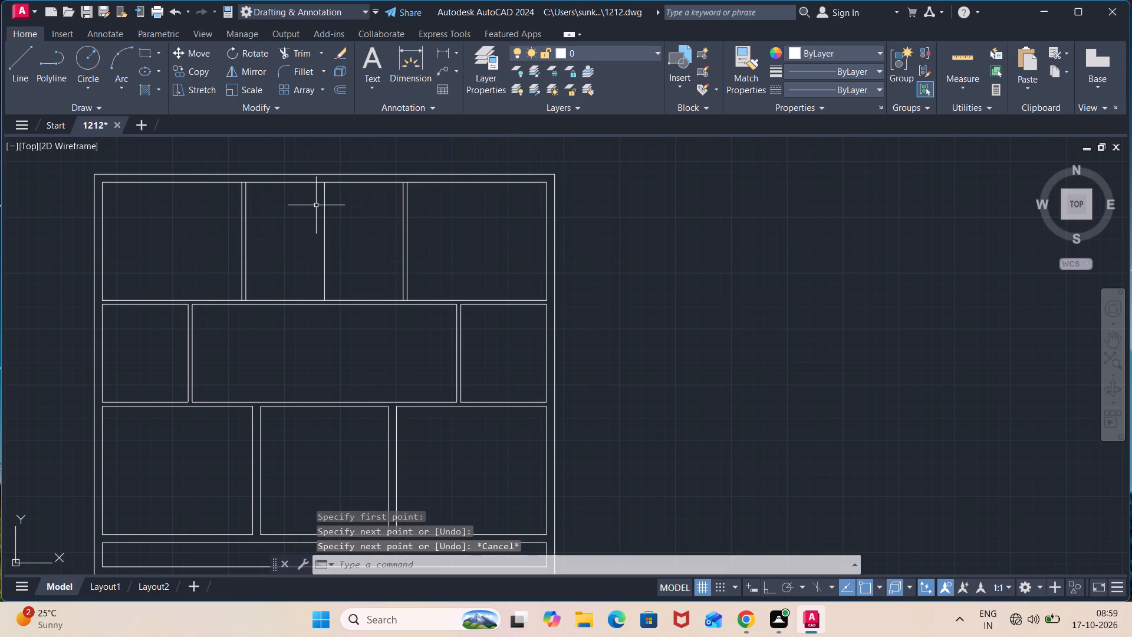
Offset the top central room's middle vertical line 4.5" to the right.
key("o")
key("Return")
type("4.5'")
key("Return")
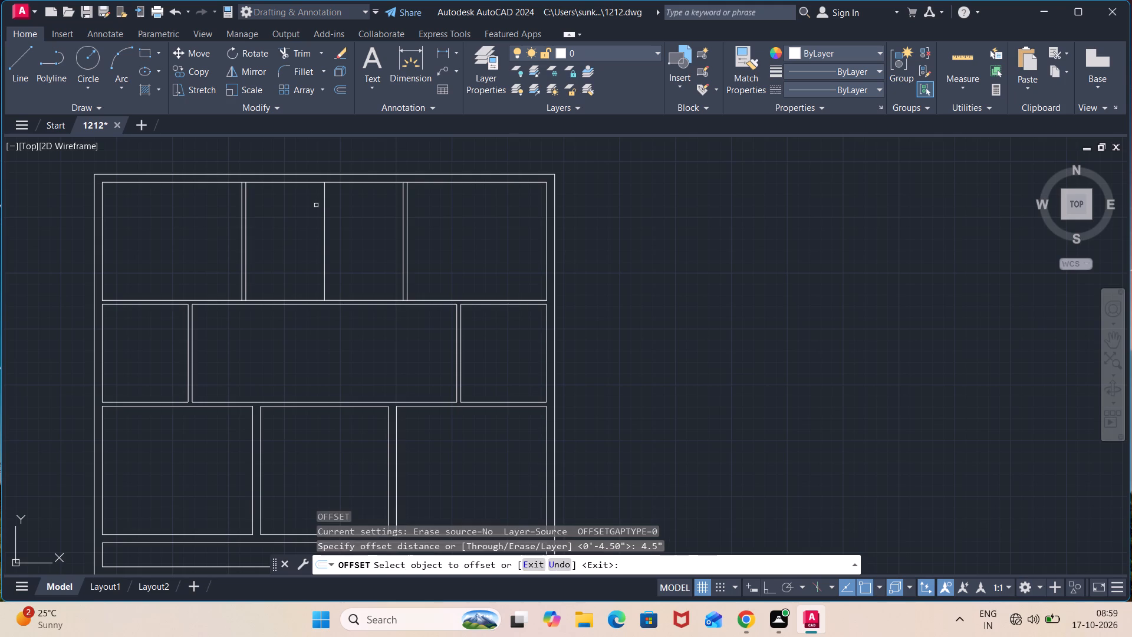
left_click(326, 221)
left_click(352, 224)
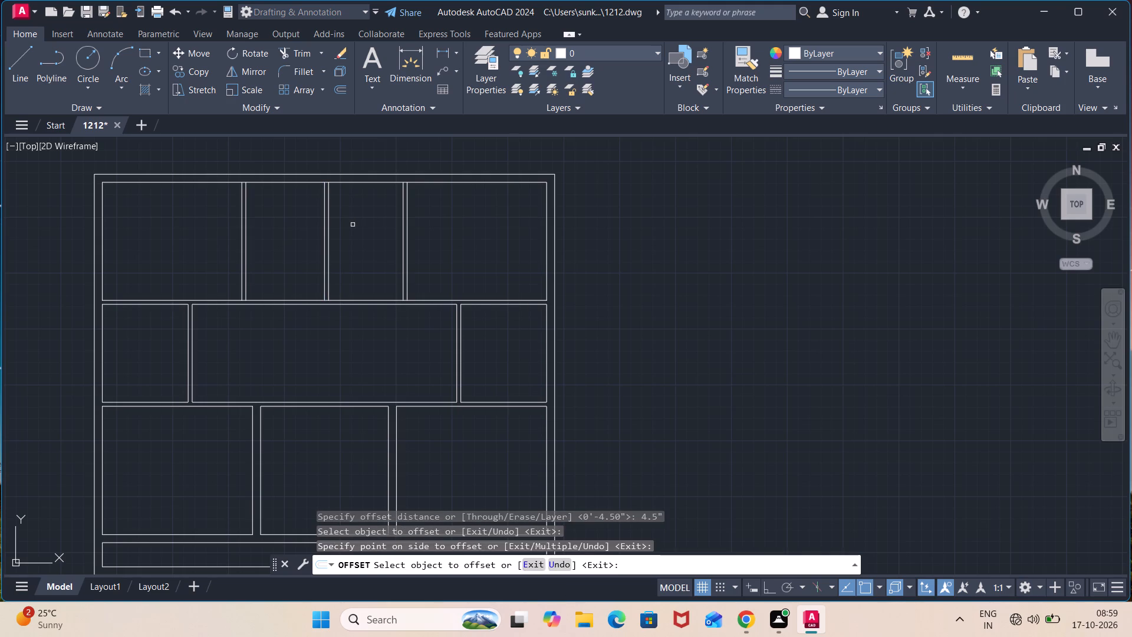
key("Escape")
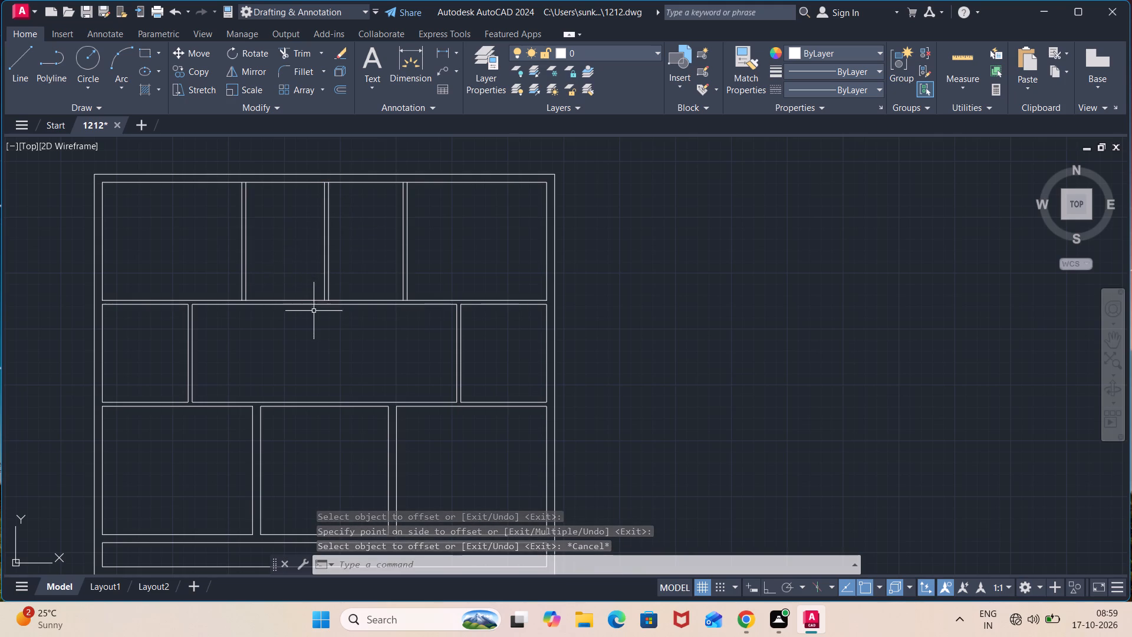
Stretch the lower ends of the central partition's two lines down to the middle room's bottom wall line, right line first.
middle_click_drag(326, 328, 312, 257)
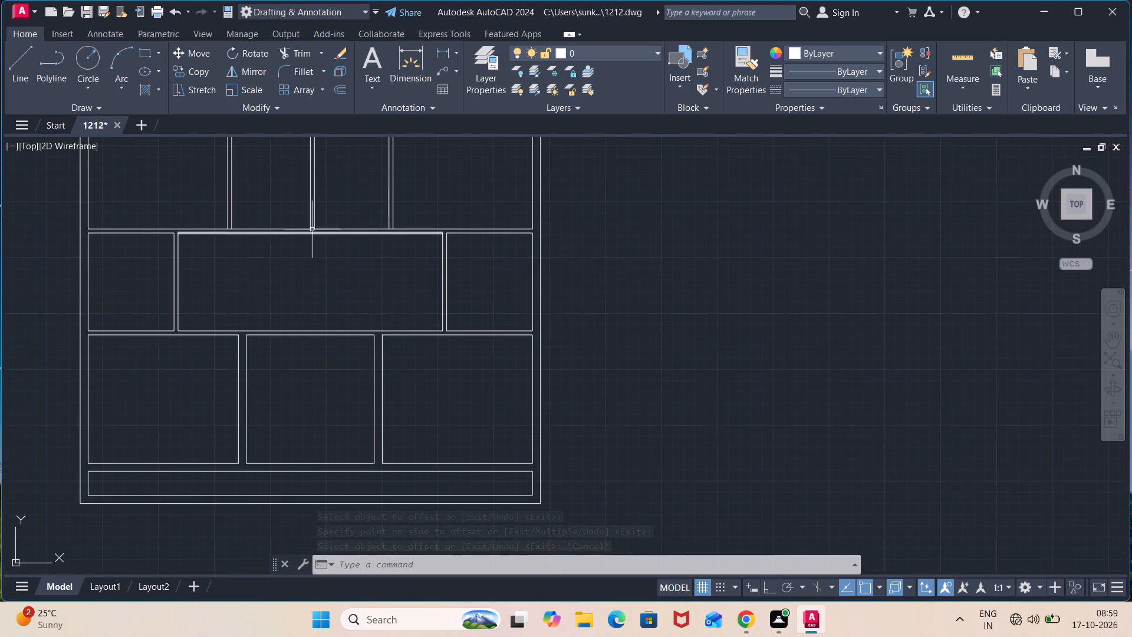
left_click(316, 211)
left_click(318, 233)
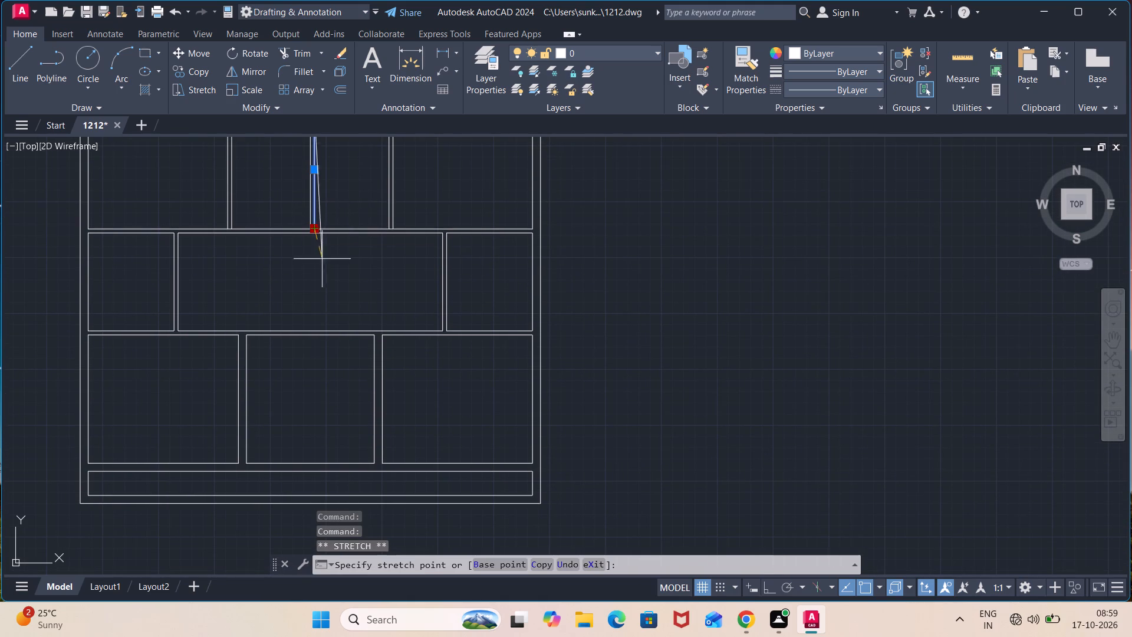
left_click(313, 327)
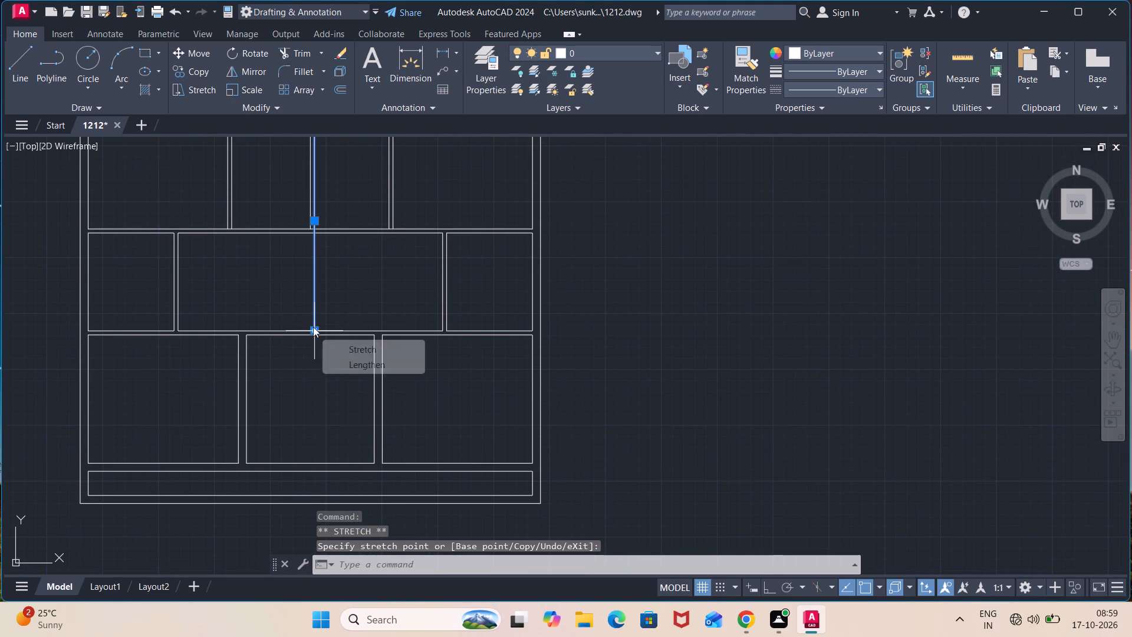
key("Escape")
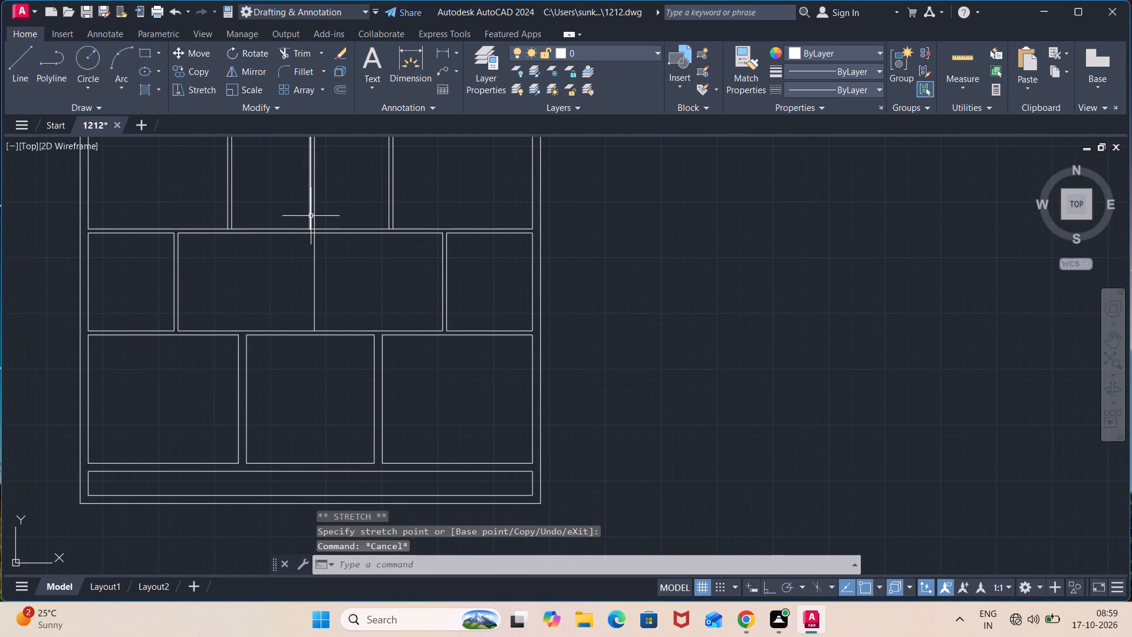
left_click(308, 216)
left_click(310, 228)
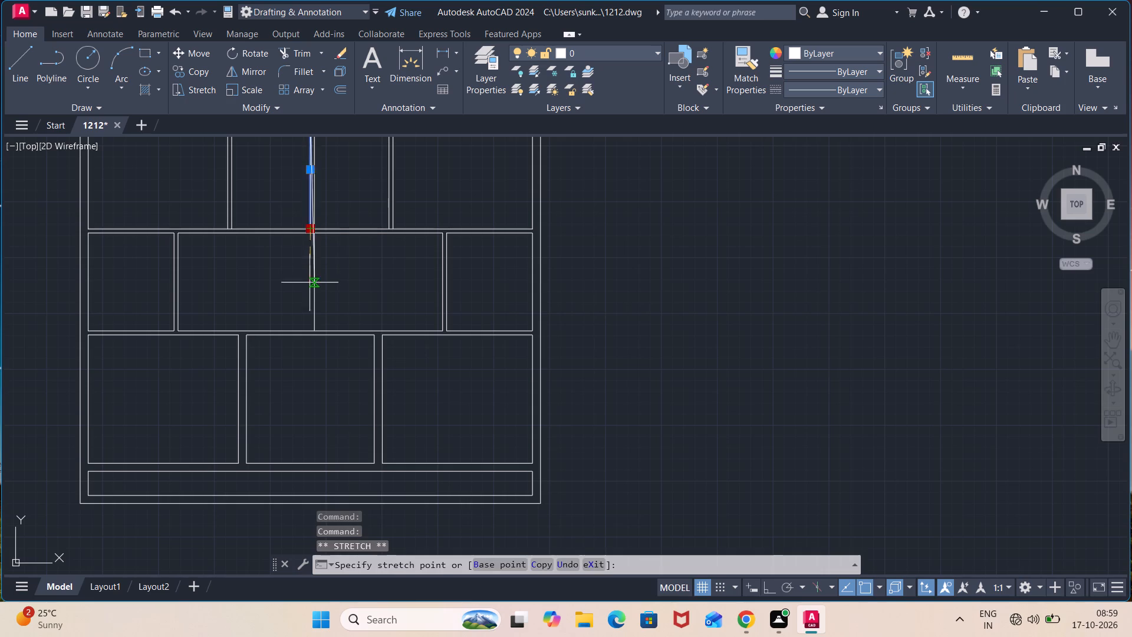
scroll(311, 331, "up", 3)
left_click(311, 330)
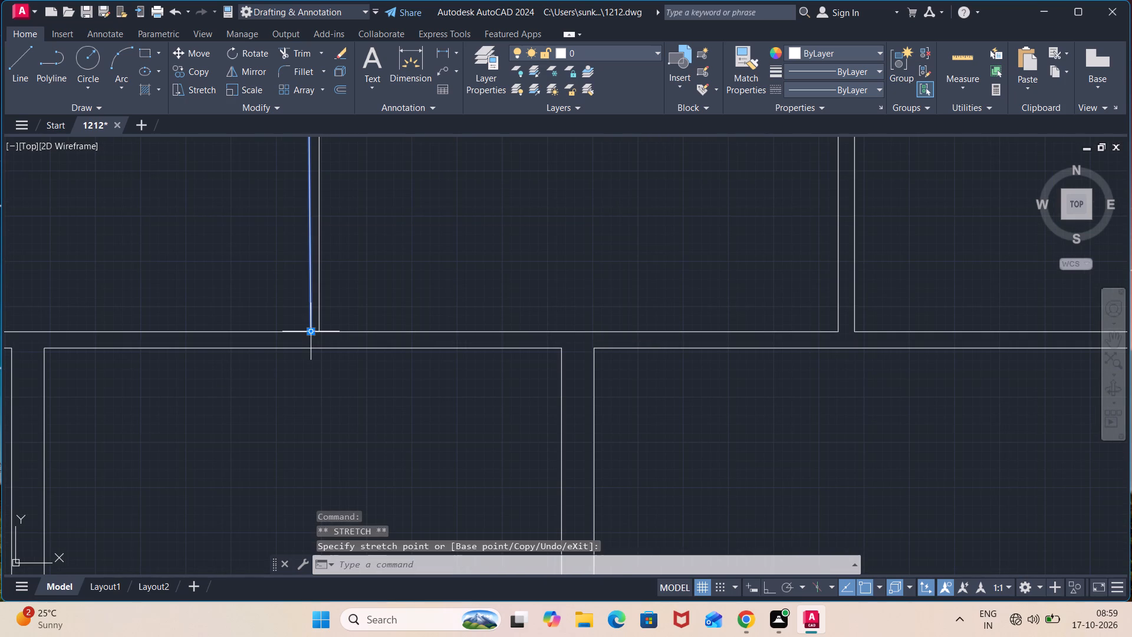
key("Escape")
scroll(322, 288, "down", 2)
key("Escape")
key("Escape")
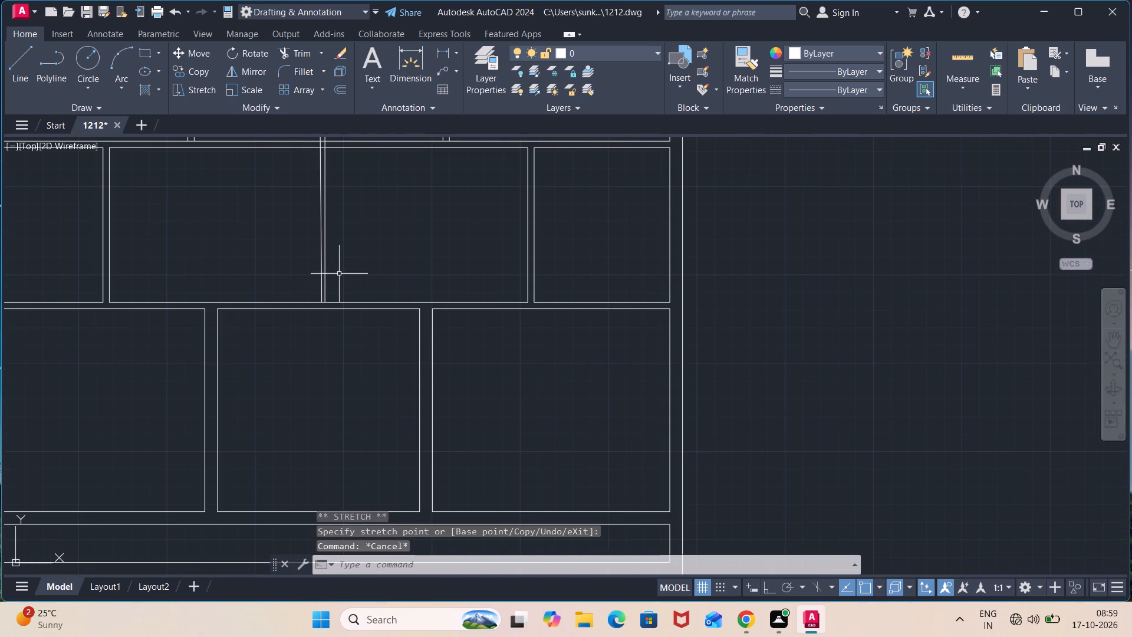
Trim the middle room's bottom wall line between the two faces of the central partition.
type("tr")
key("Return")
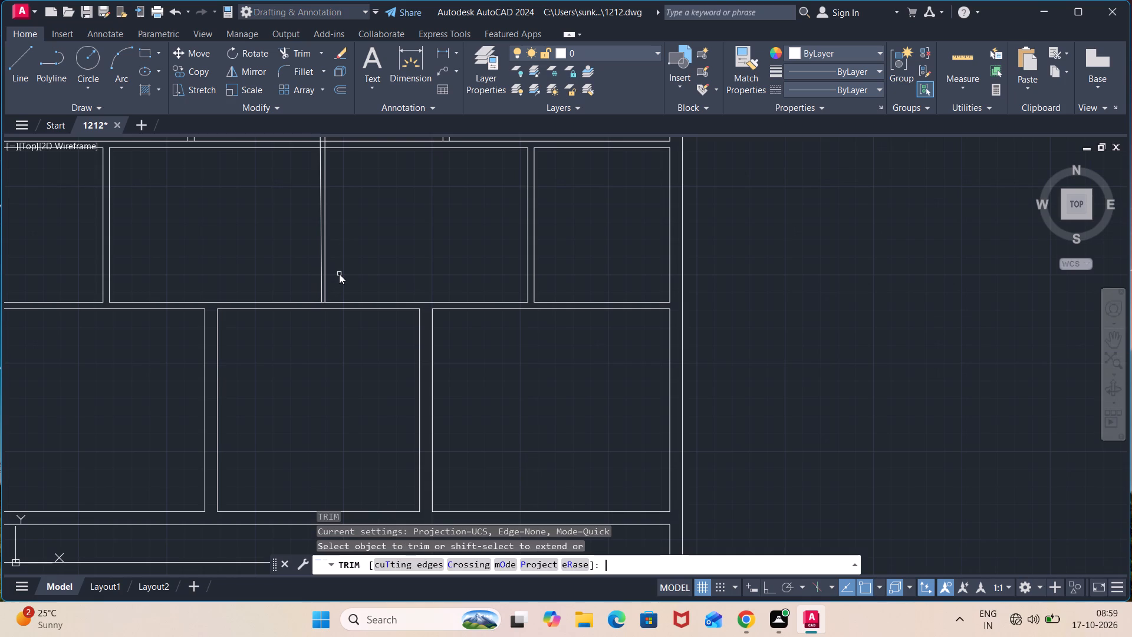
scroll(312, 310, "up", 3)
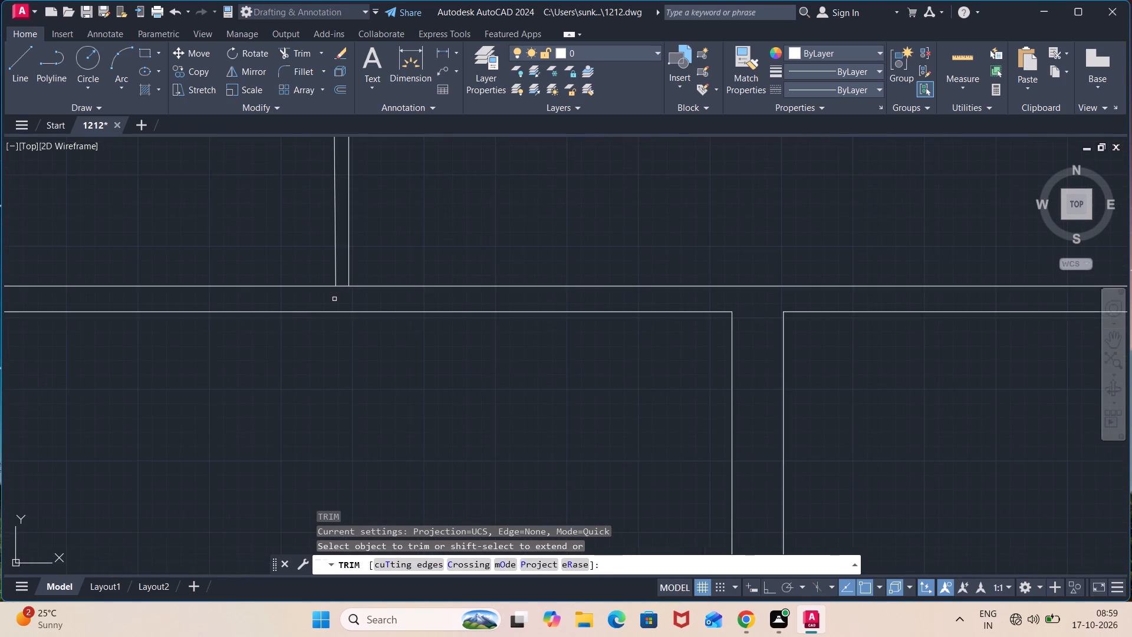
scroll(338, 296, "up", 1)
left_click(347, 278)
scroll(400, 211, "down", 1)
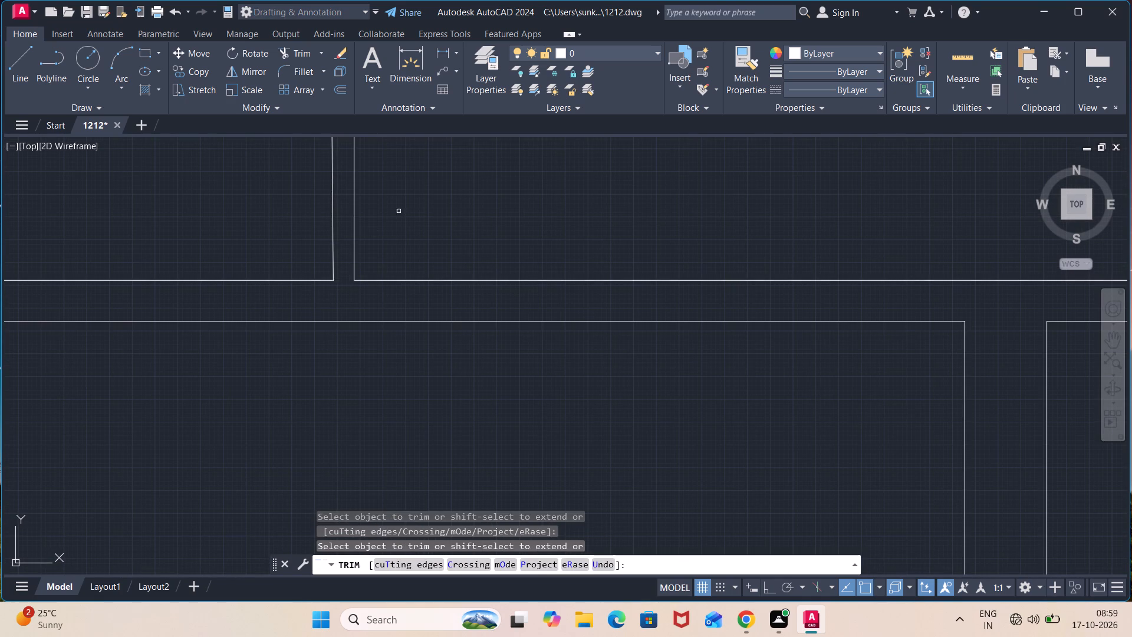
Trim the central partition's crossing with the wall between the top and middle rooms, removing the vertical and horizontal segments inside it.
scroll(400, 211, "down", 3)
middle_click_drag(407, 191, 340, 542)
scroll(337, 424, "up", 2)
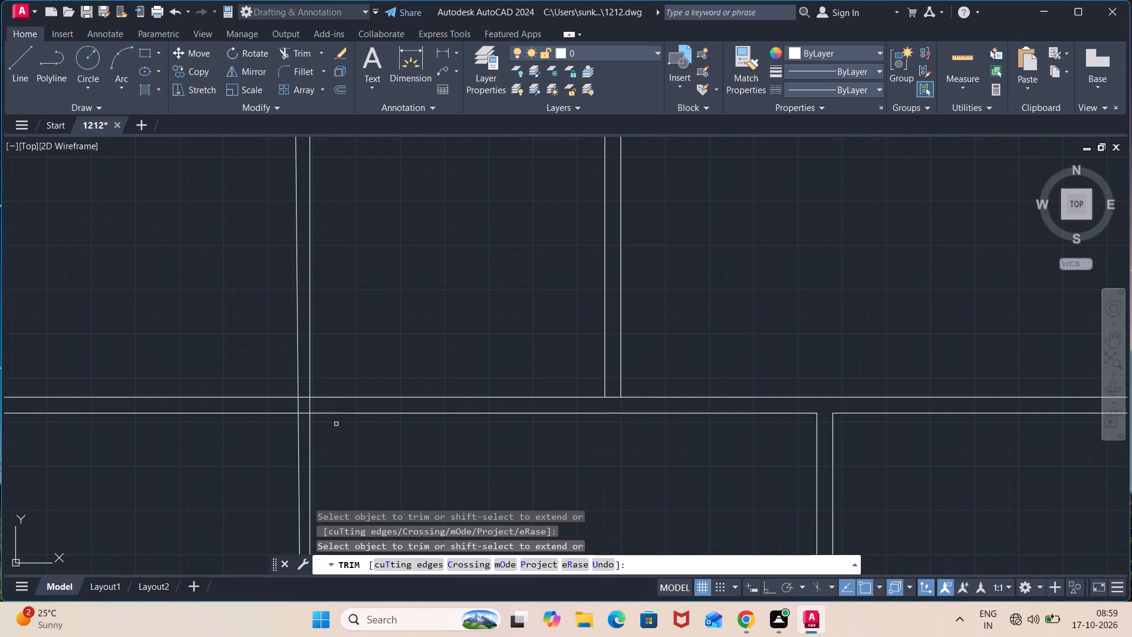
left_click(328, 405)
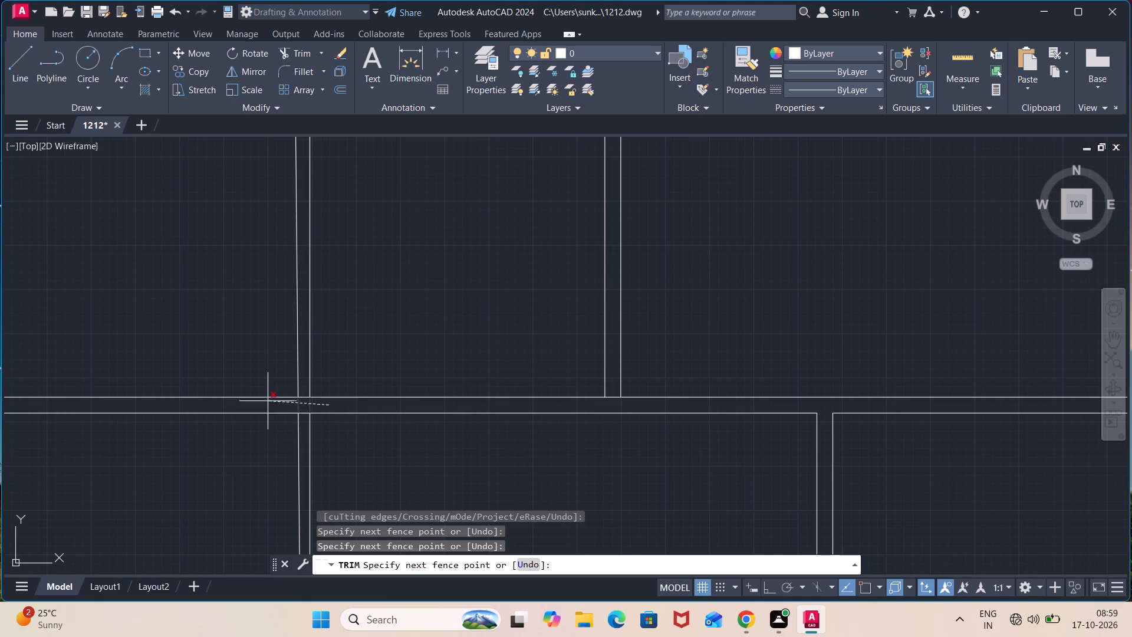
left_click(268, 400)
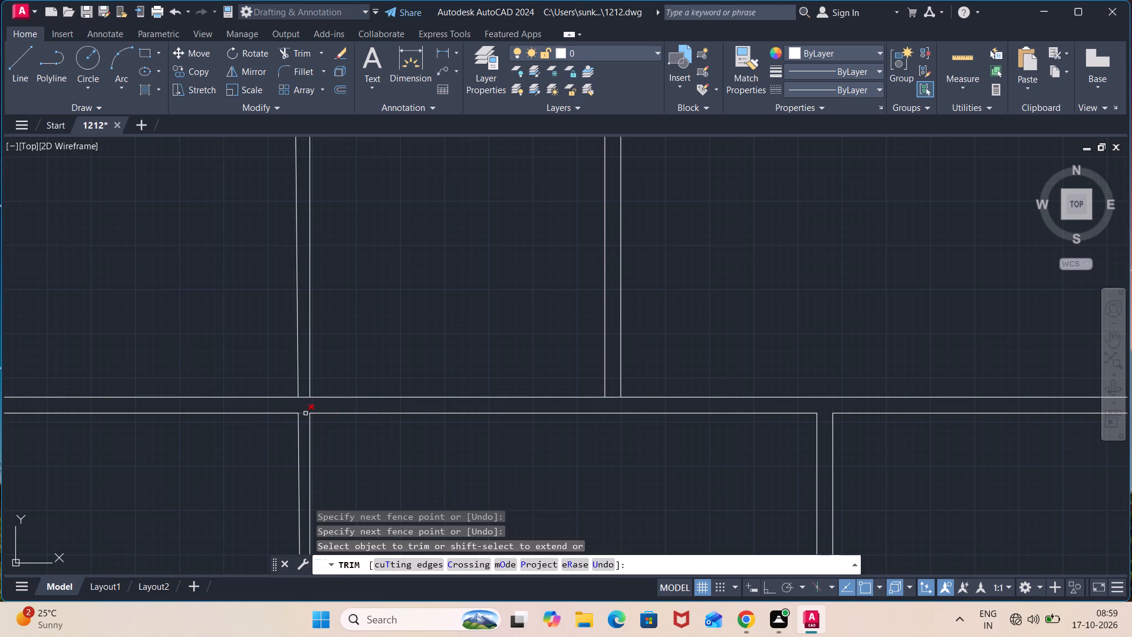
left_click(305, 413)
left_click(304, 397)
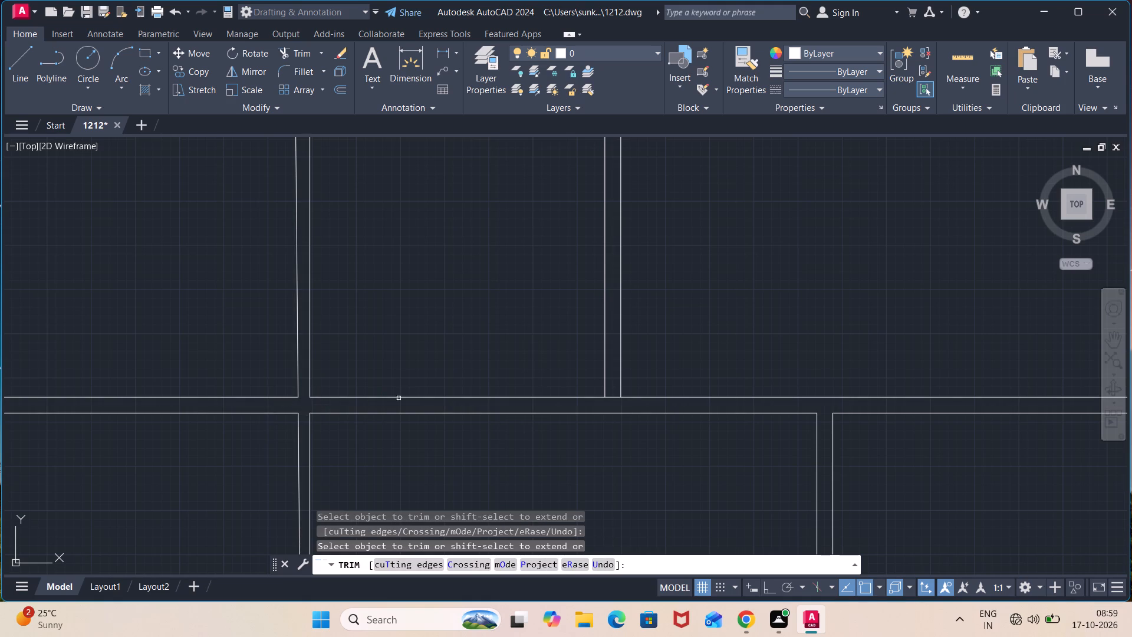
Trim the top rooms' bottom wall line between the faces of the right and then the left 4.5" partition.
left_click(608, 399)
scroll(489, 382, "down", 2)
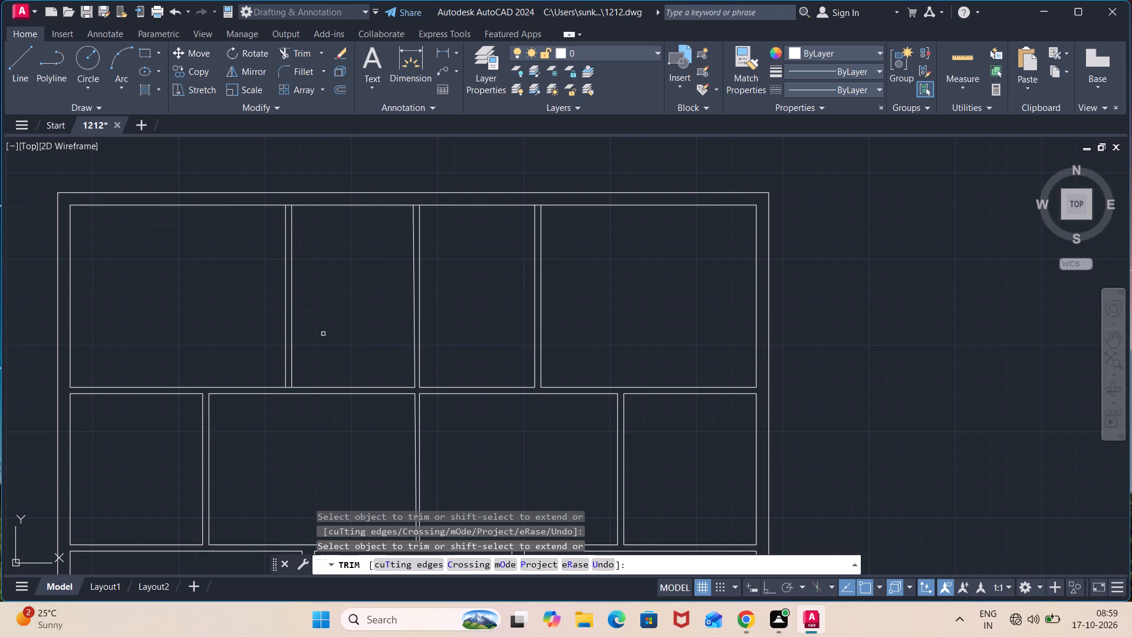
scroll(286, 388, "up", 2)
left_click(293, 391)
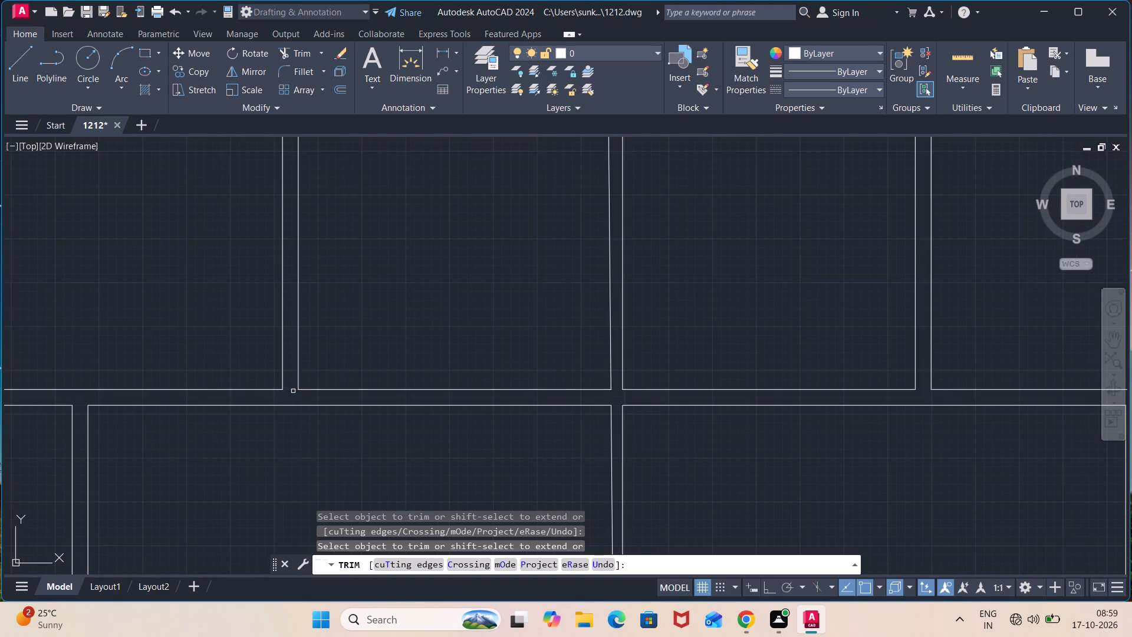
Trim the top exterior wall's inner line between the faces of the left, central and right partitions, working left to right.
scroll(398, 260, "down", 2)
middle_click_drag(403, 217, 437, 438)
scroll(387, 338, "up", 2)
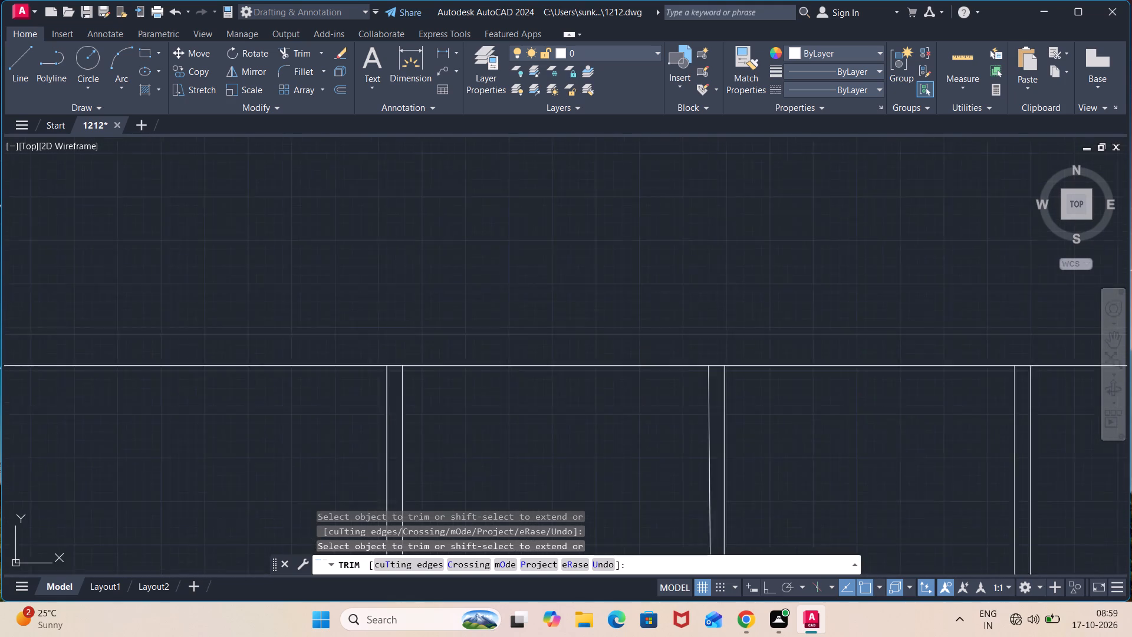
scroll(390, 342, "up", 1)
left_click(397, 379)
scroll(674, 334, "down", 2)
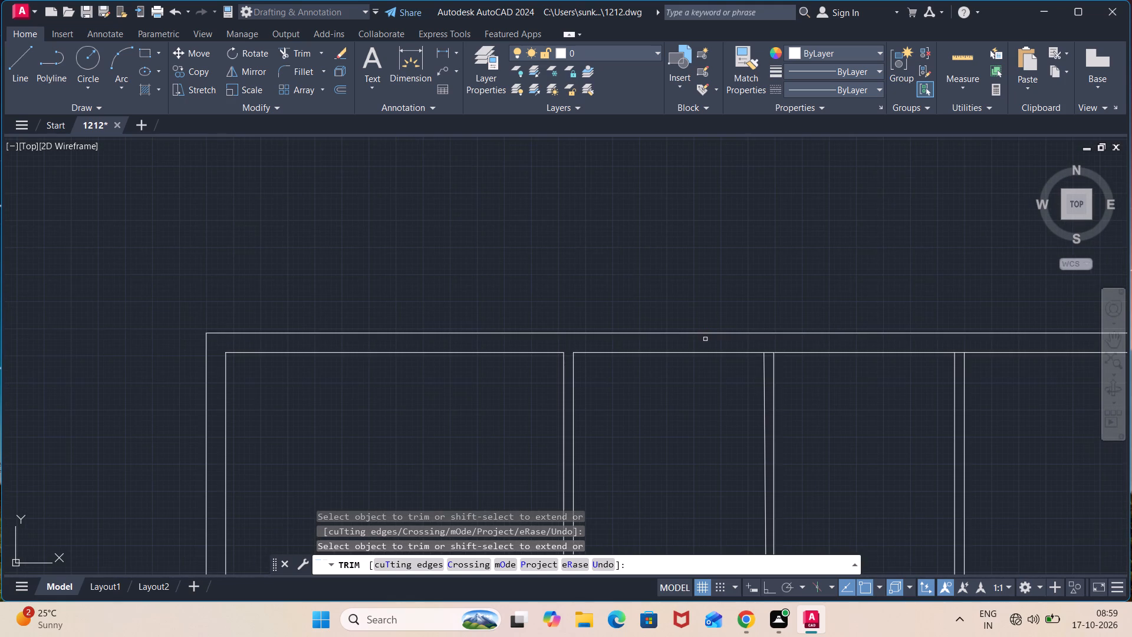
middle_click_drag(713, 342, 242, 359)
scroll(298, 377, "up", 1)
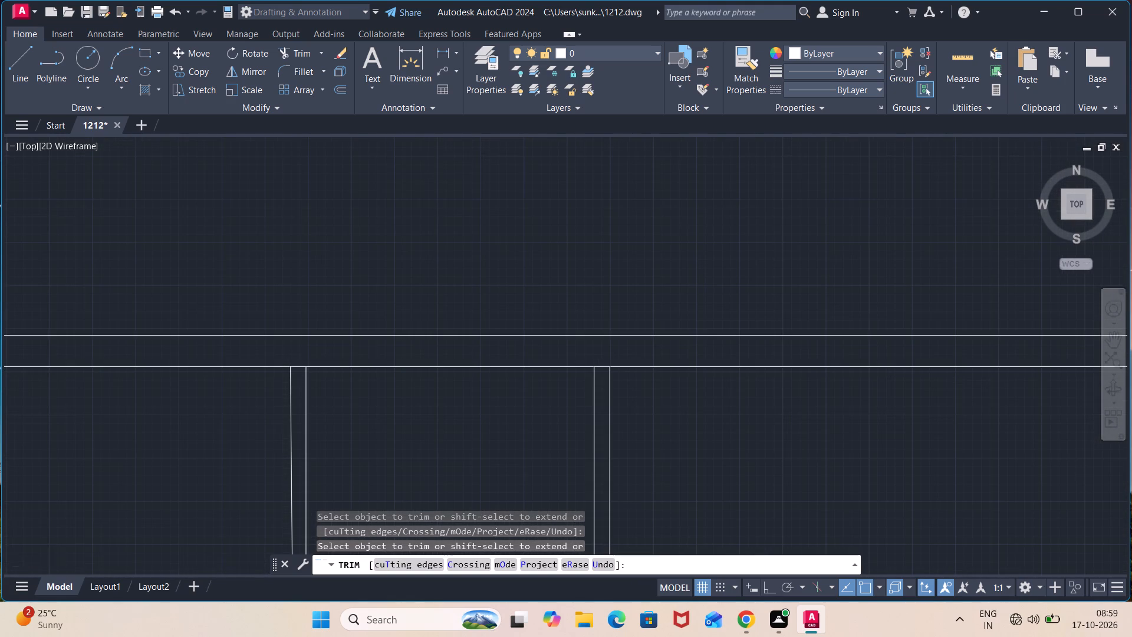
left_click(302, 366)
left_click(599, 368)
scroll(534, 418, "down", 2)
middle_click_drag(521, 426, 440, 163)
middle_click_drag(445, 365, 513, 266)
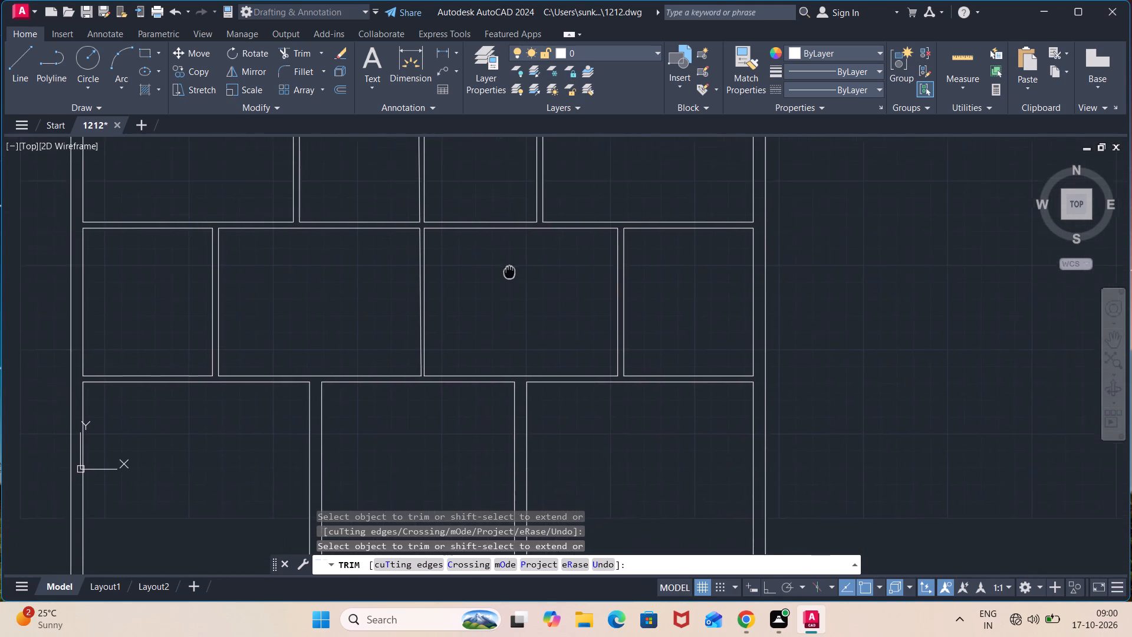
middle_click_drag(513, 266, 529, 166)
key("Escape")
key("Escape")
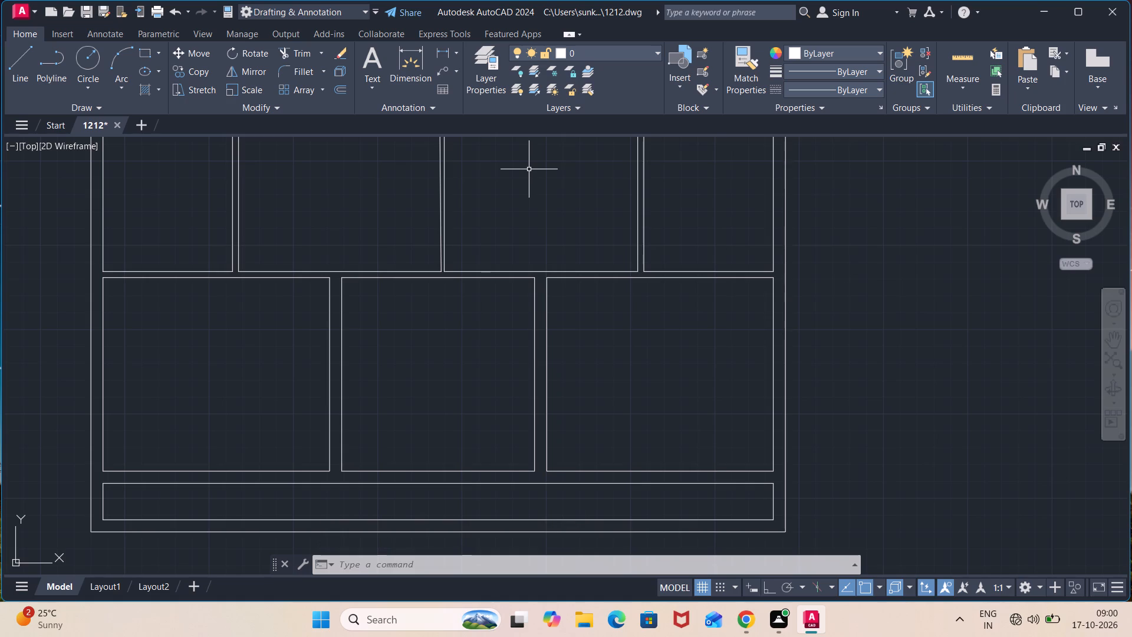
Stretch the lower ends of the left 9" wall's two lines down to the outer bottom wall line, right line first.
left_click(341, 449)
left_click(339, 469)
middle_click_drag(344, 508, 340, 505)
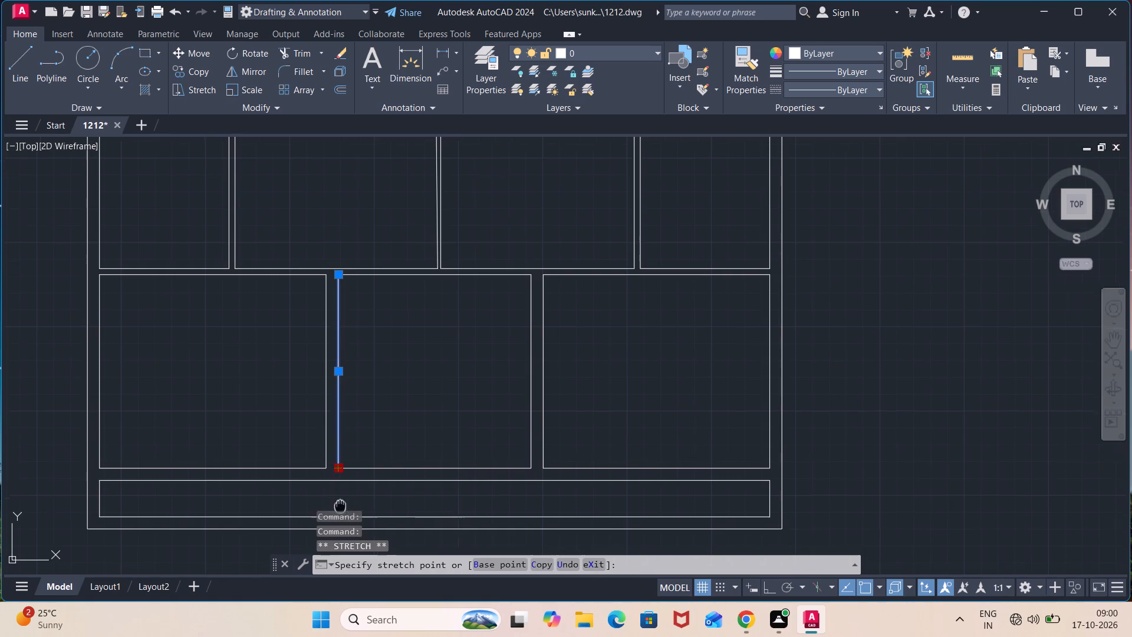
middle_click_drag(340, 505, 312, 439)
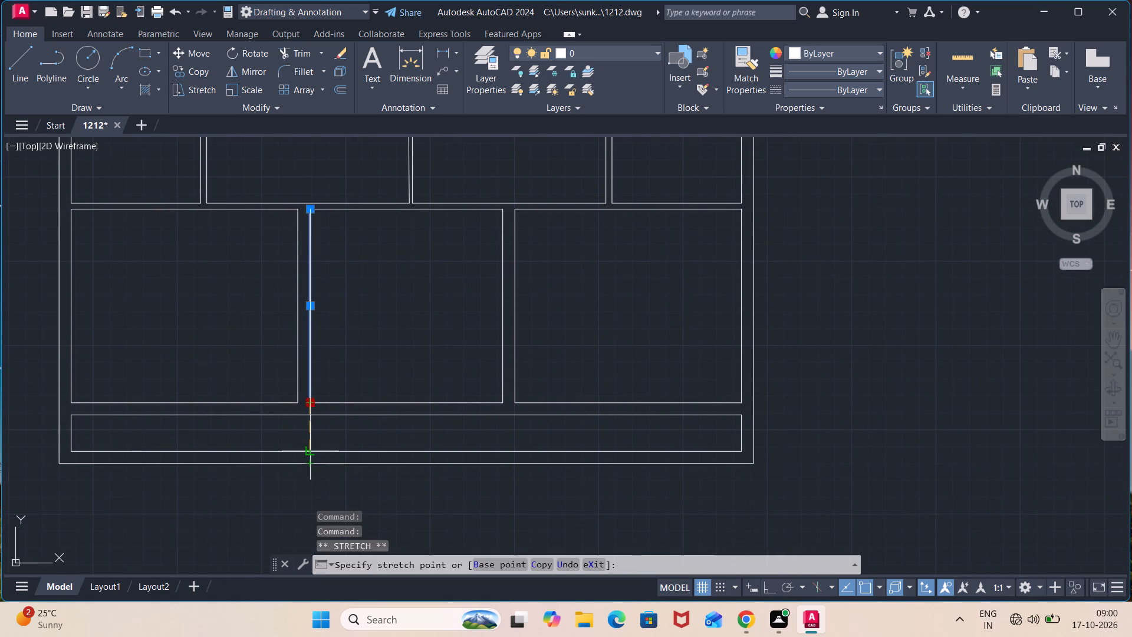
left_click(309, 462)
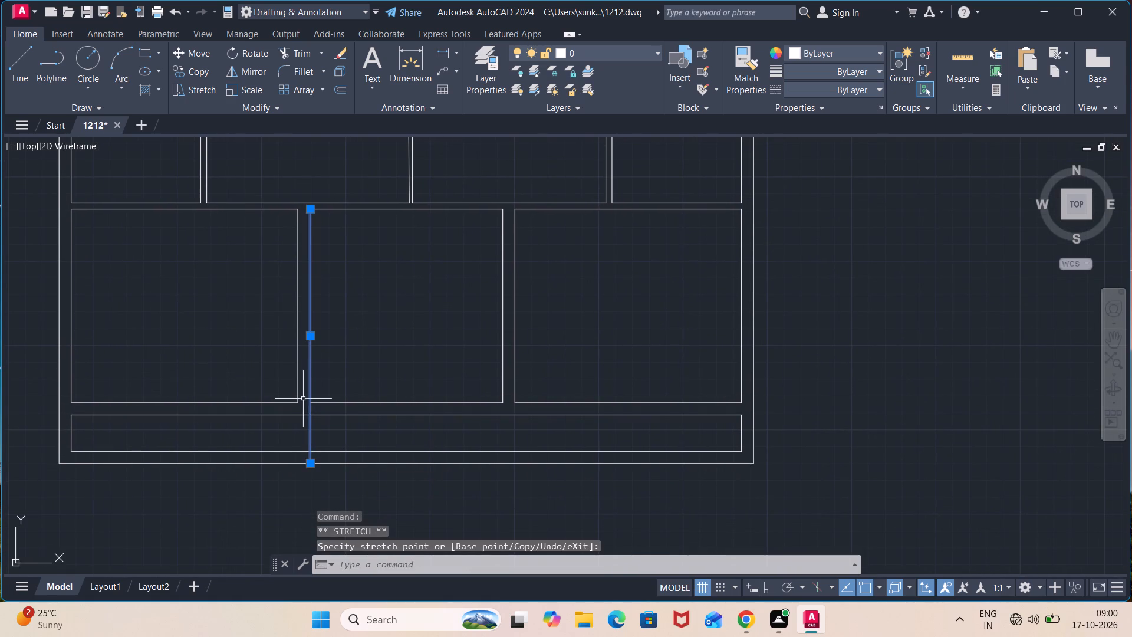
left_click(298, 388)
left_click(299, 406)
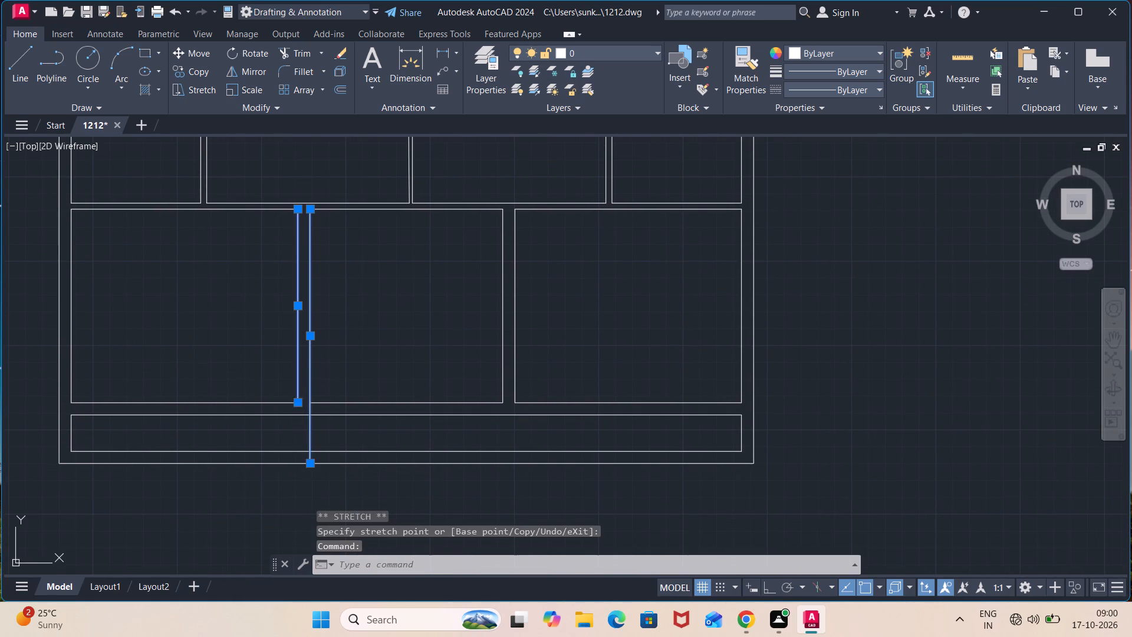
left_click(300, 462)
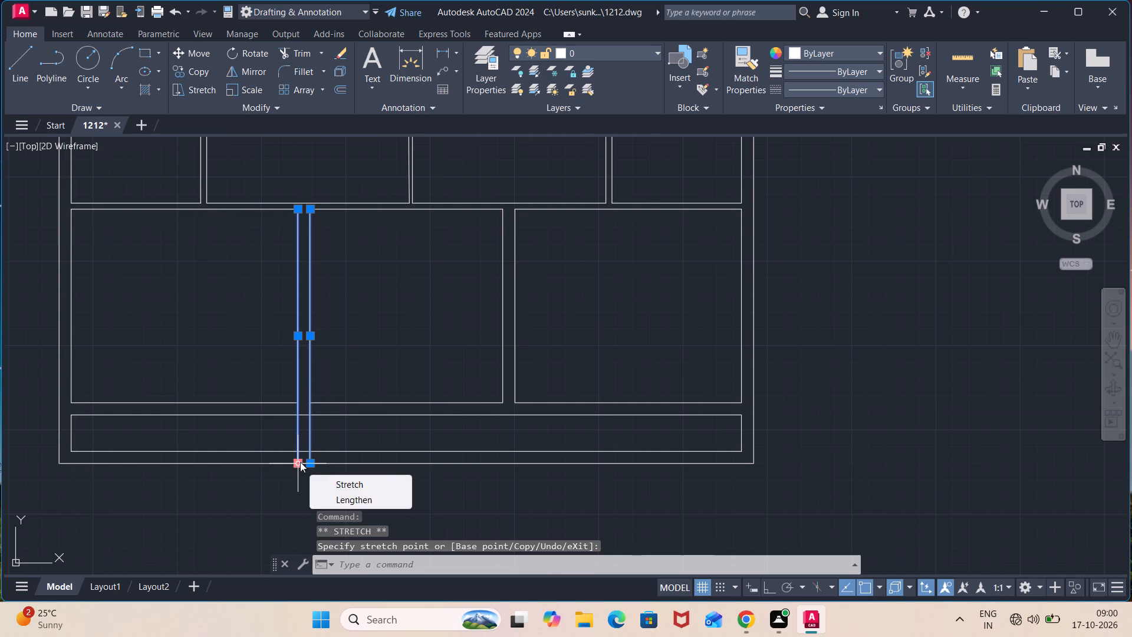
key("Escape")
key("Escape")
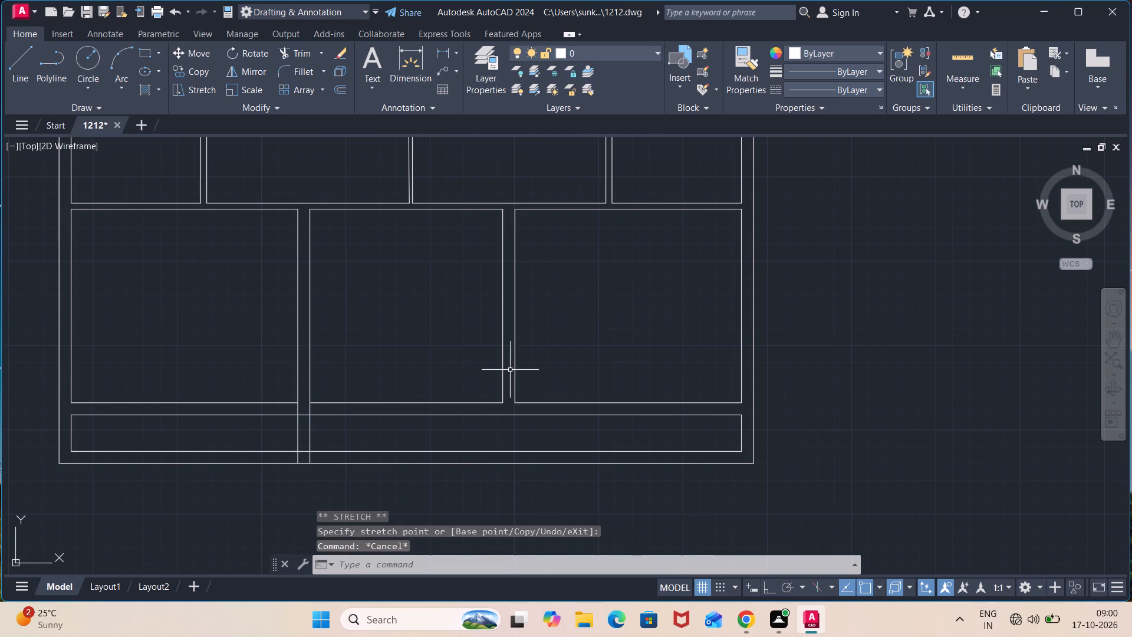
Stretch the lower ends of the right 9" wall's two lines down to the outer bottom wall line, left line first.
left_click(503, 385)
left_click(502, 403)
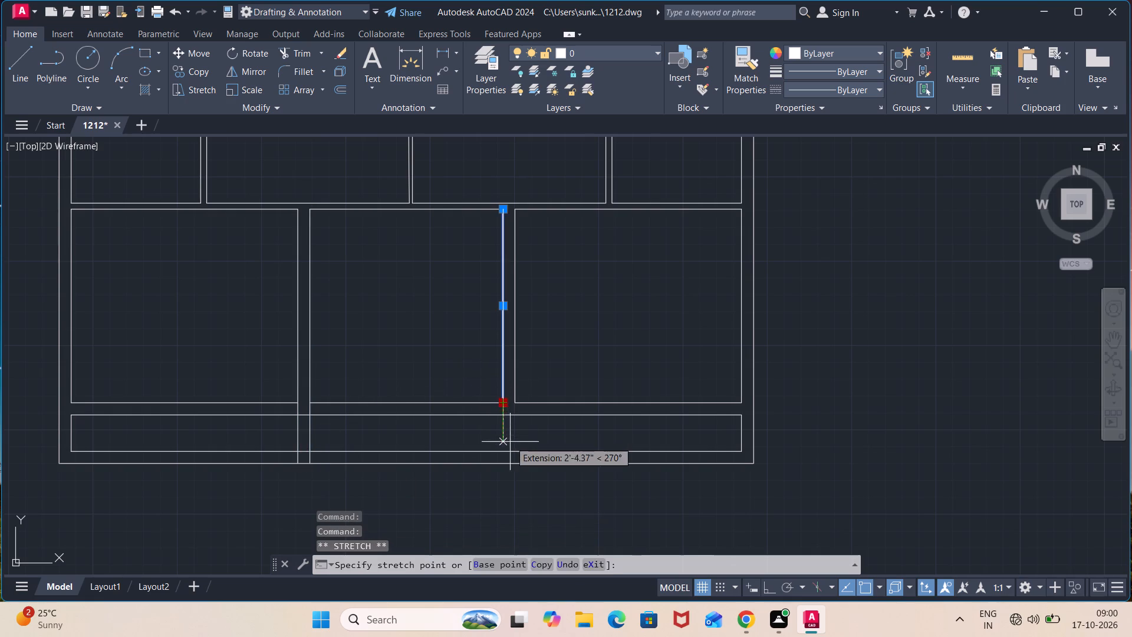
left_click(505, 463)
key("Escape")
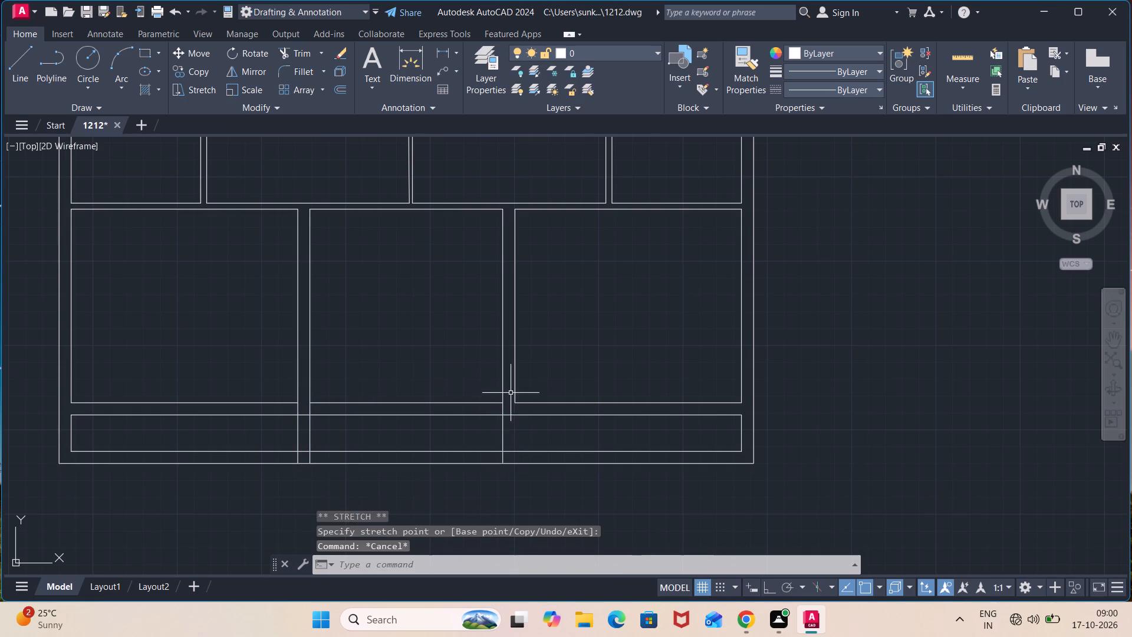
left_click(514, 381)
left_click(514, 403)
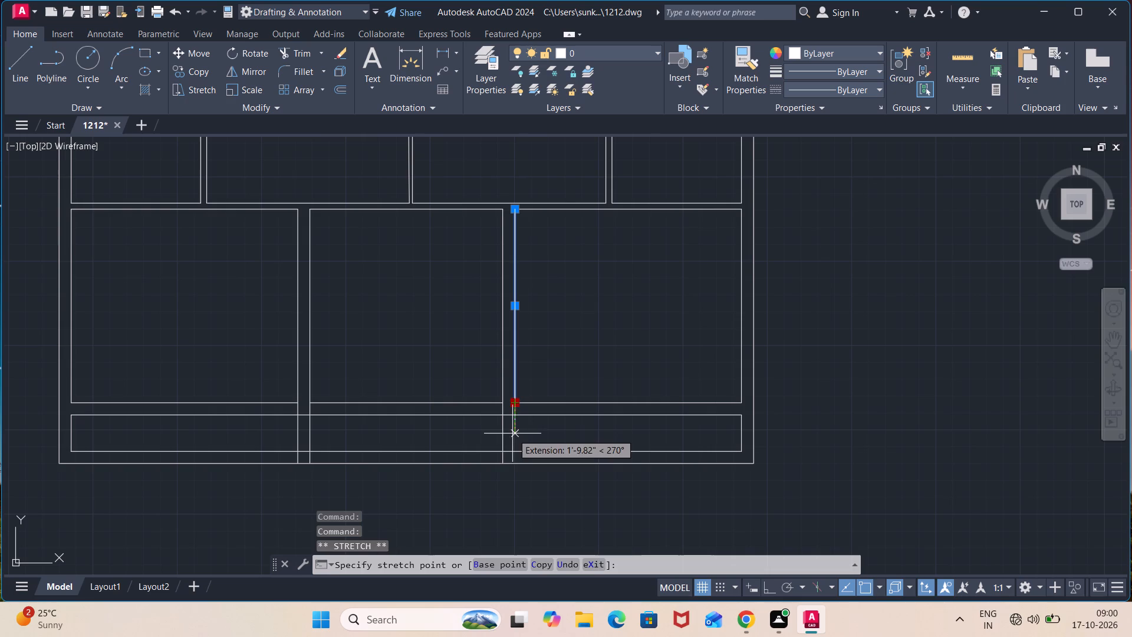
left_click(511, 459)
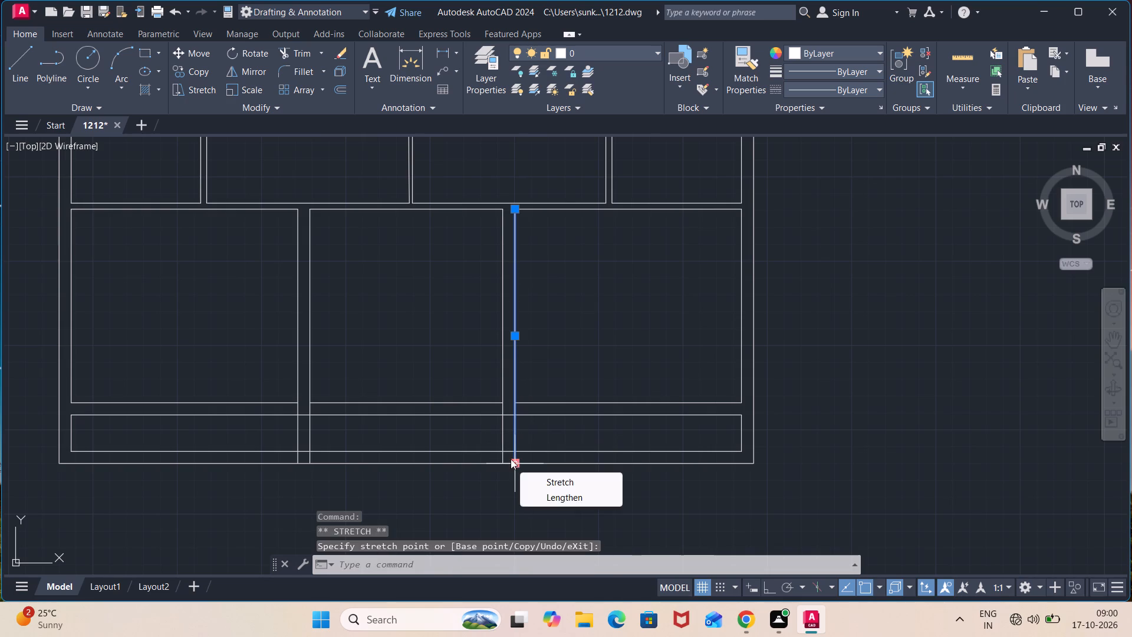
key("Escape")
key("Escape")
key("Escape")
Trim both bottom exterior wall lines across the middle bay, between the two extended 9" walls.
type("tr")
key("Return")
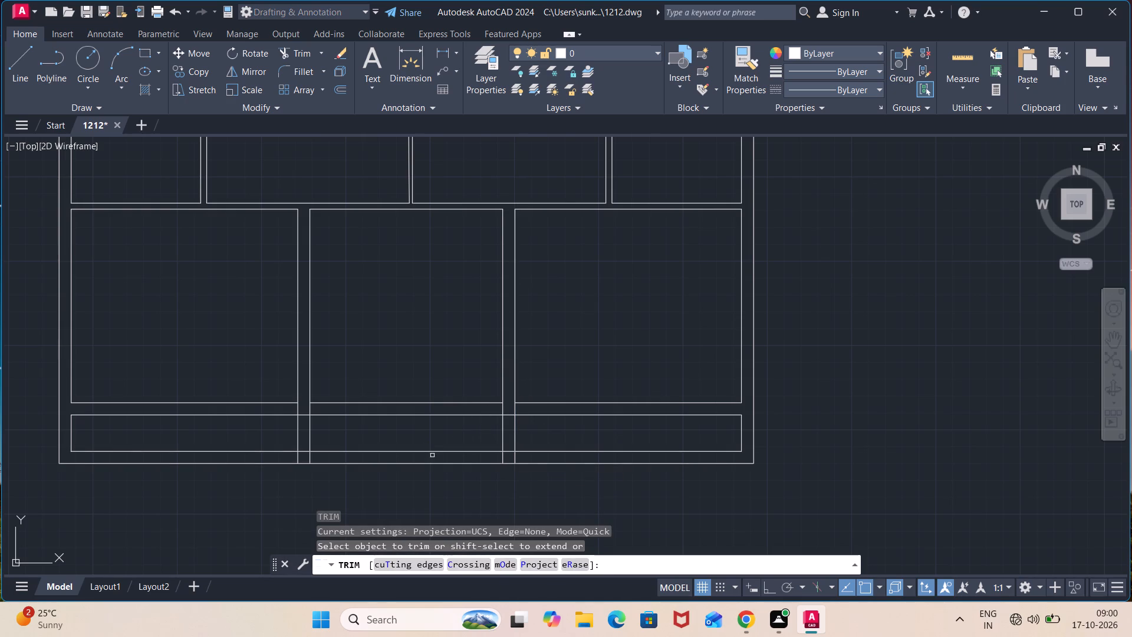
left_click(428, 443)
left_click(412, 503)
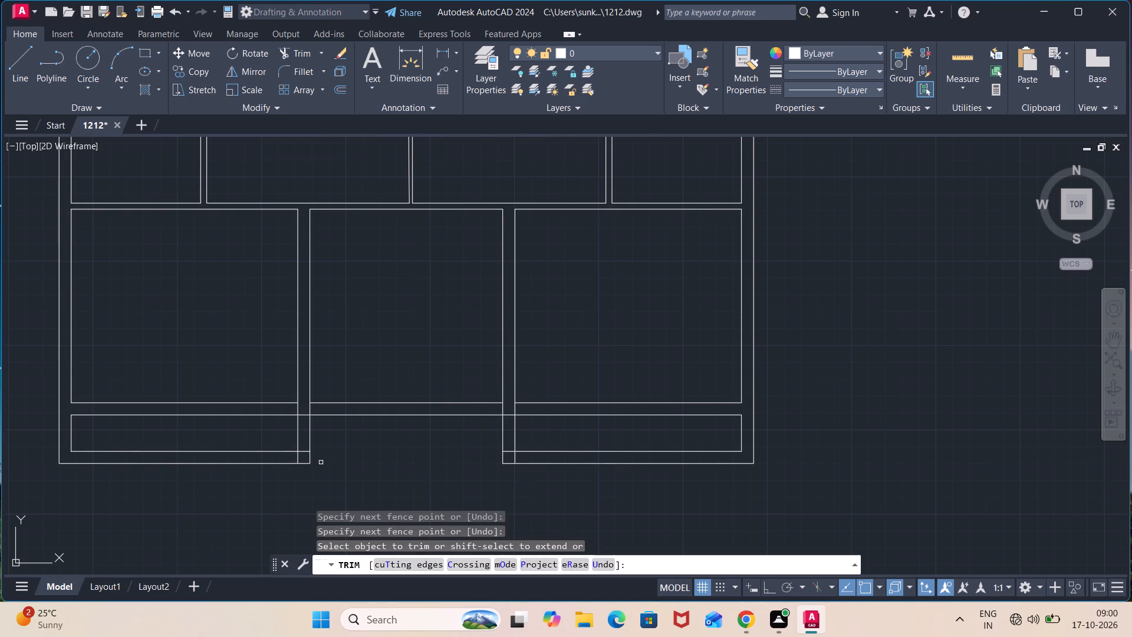
key("Escape")
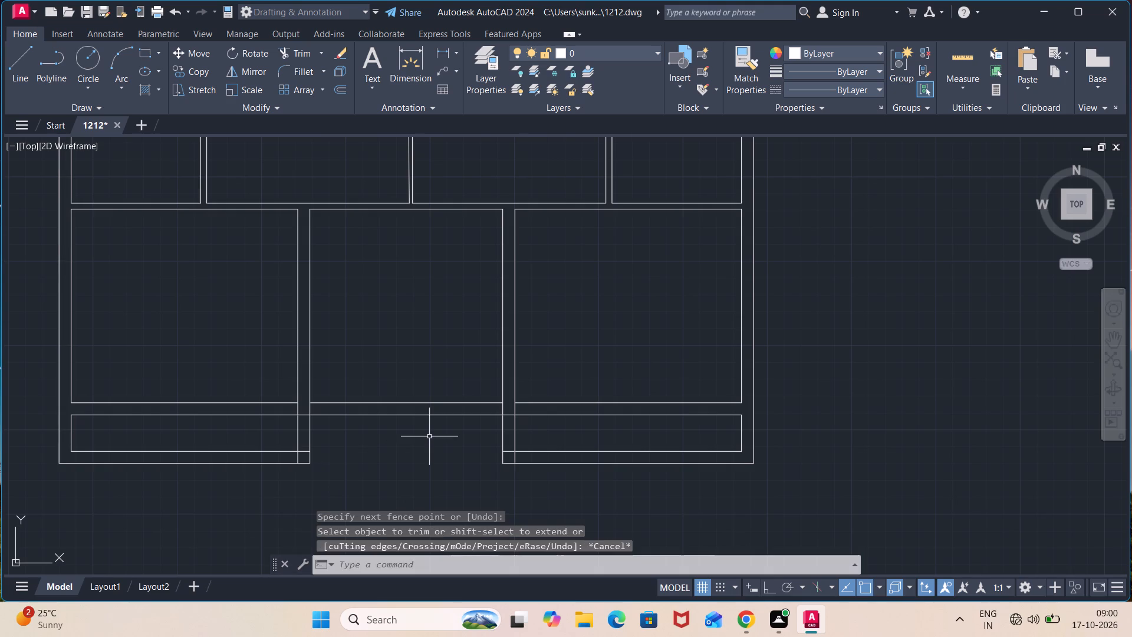
Offset the front strip's left bottom line, left end line, right bottom line and right end line outward by 4.5".
key("o")
key("Return")
type("4.5\"")
key("Return")
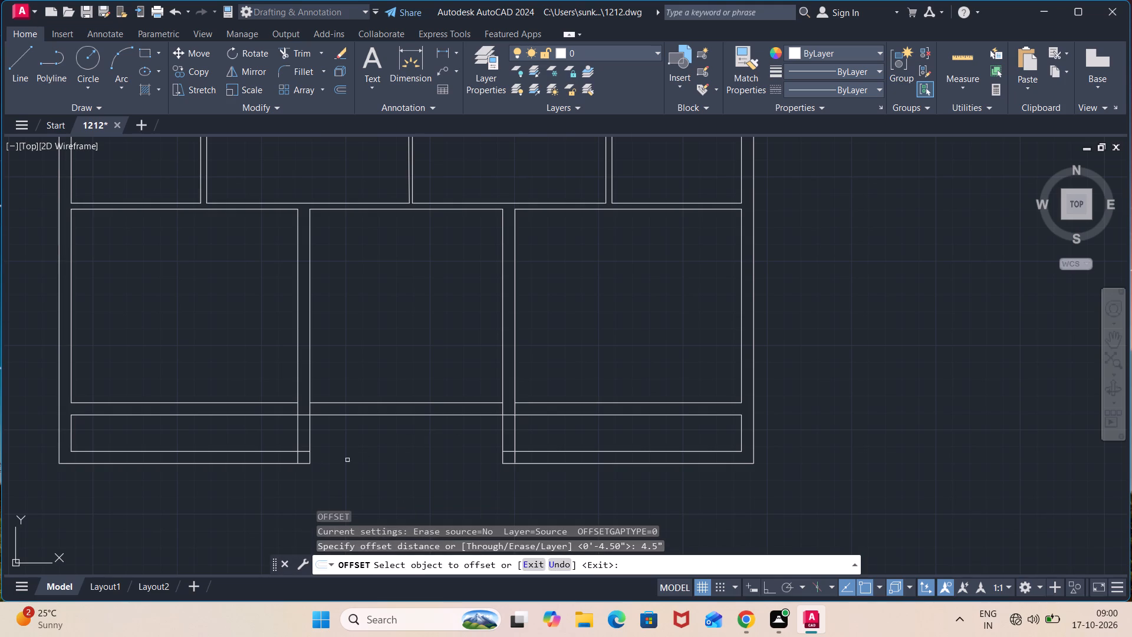
left_click(267, 451)
left_click(269, 469)
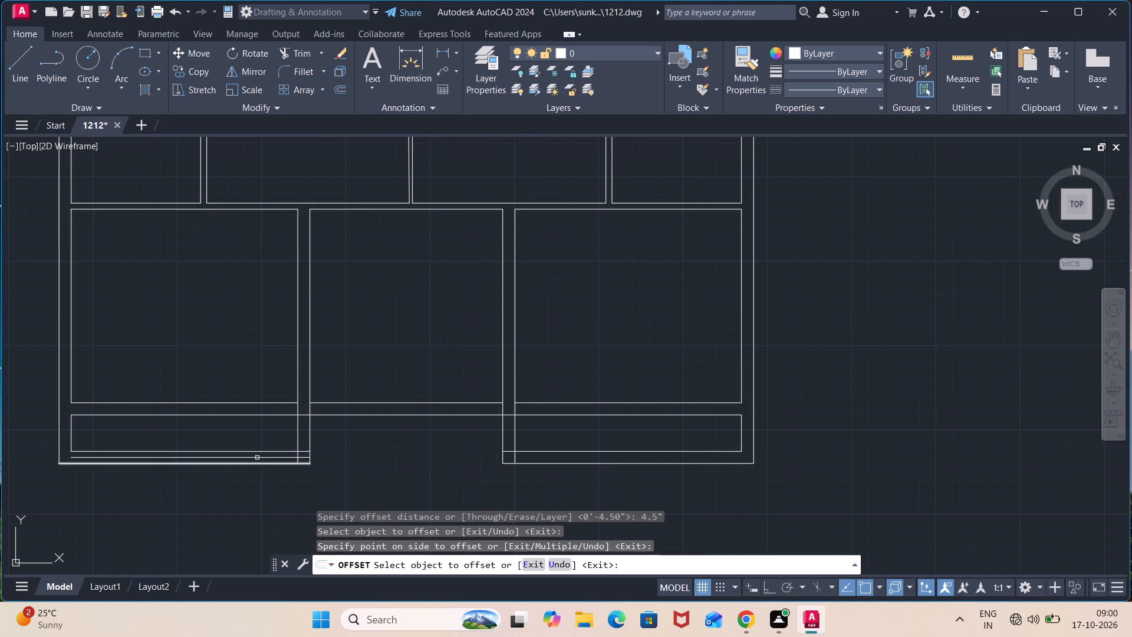
left_click(73, 431)
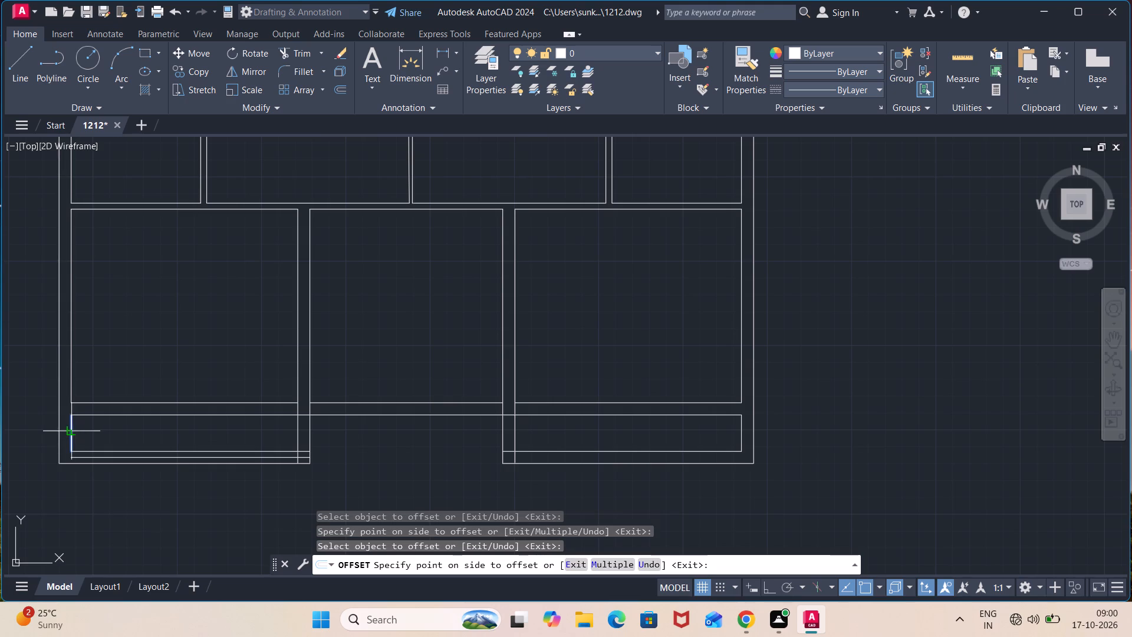
left_click(62, 431)
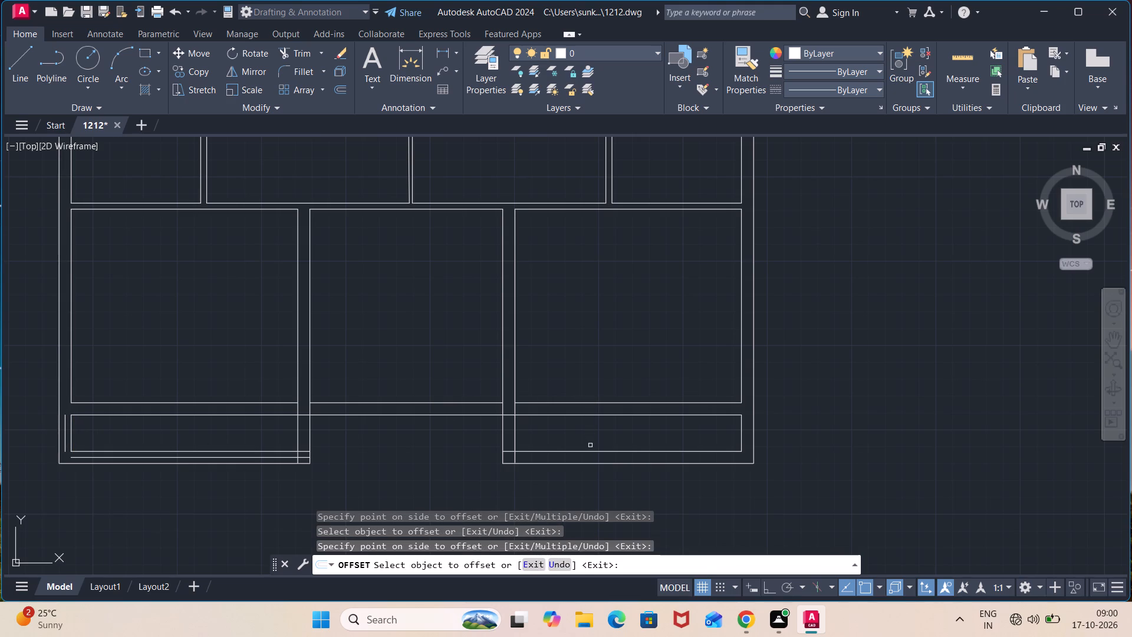
left_click(592, 450)
left_click(595, 456)
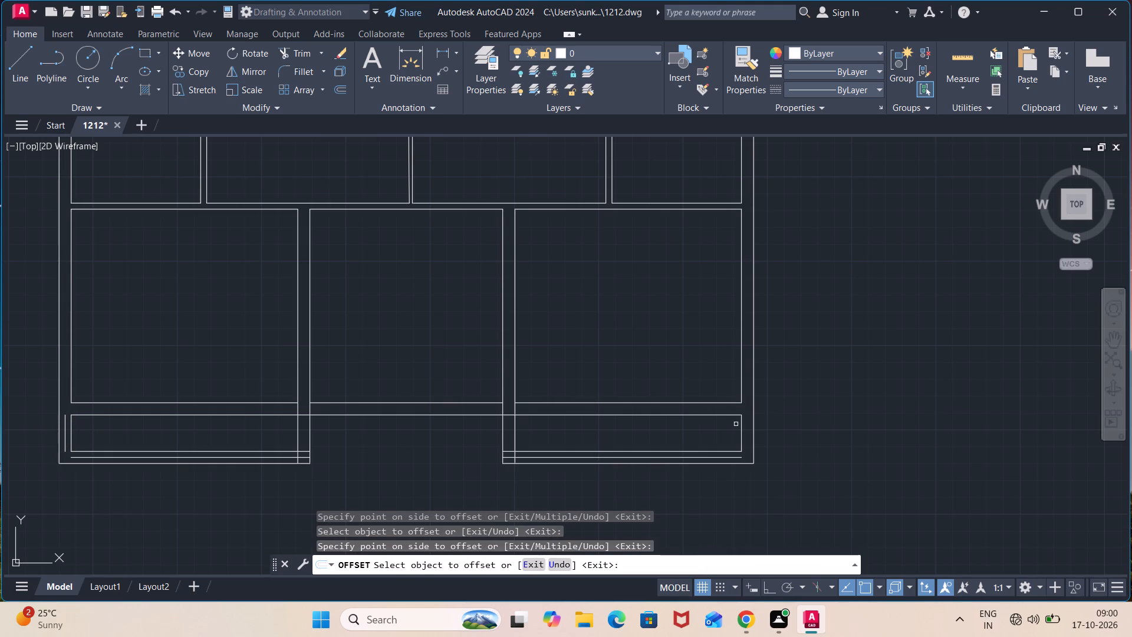
left_click(741, 429)
left_click(749, 423)
key("Escape")
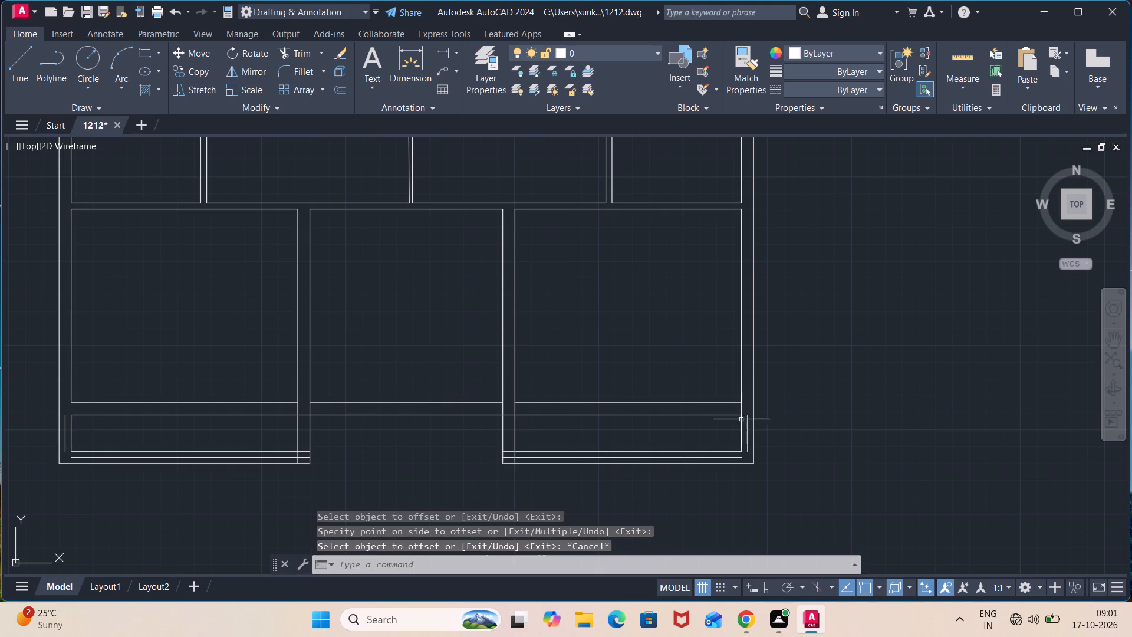
Delete the front strip's original right and left bottom inner lines and its original left end line.
left_click(508, 451)
left_click(306, 451)
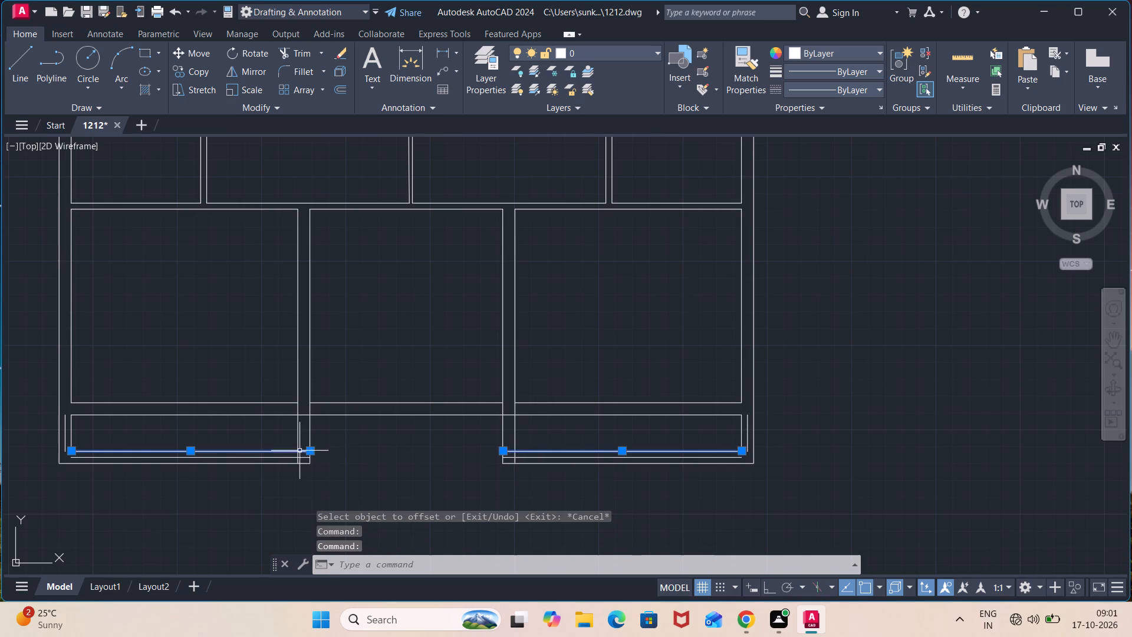
left_click(71, 438)
key("Delete")
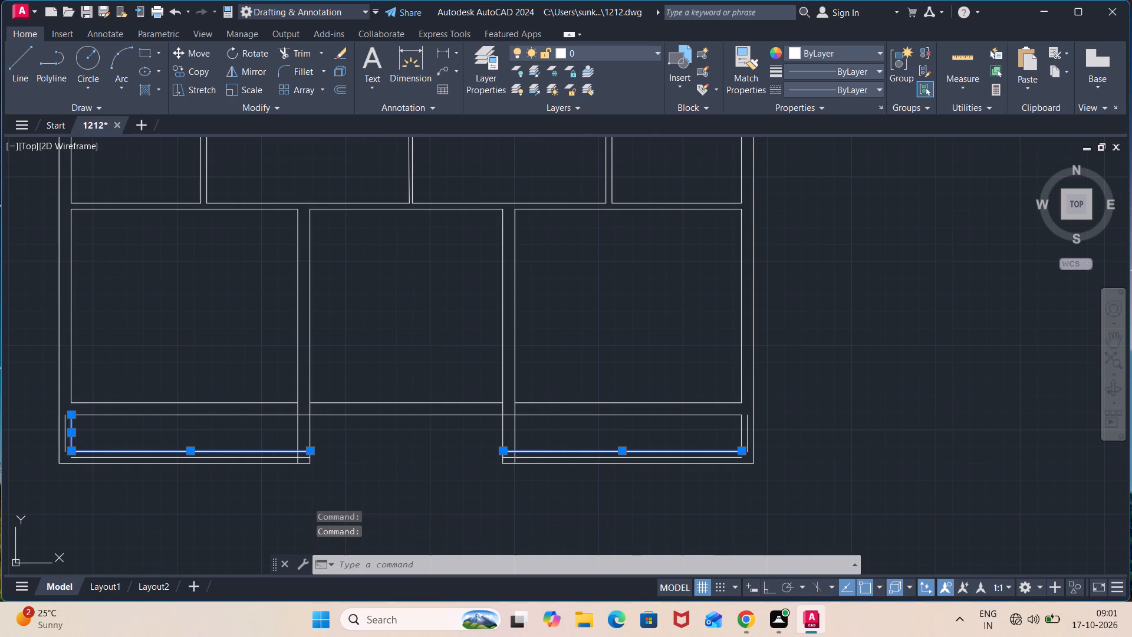
Stretch the left strip's offset end line down and its offset bottom line leftward so they meet at the lower-left corner.
left_click(72, 459)
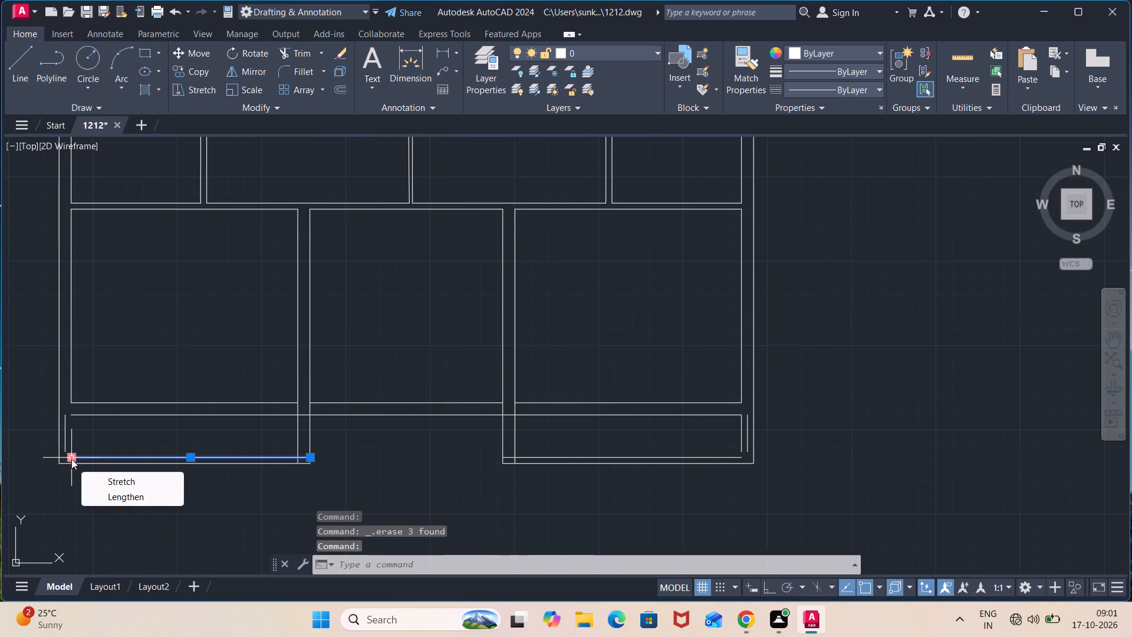
scroll(73, 454, "up", 3)
left_click(35, 420)
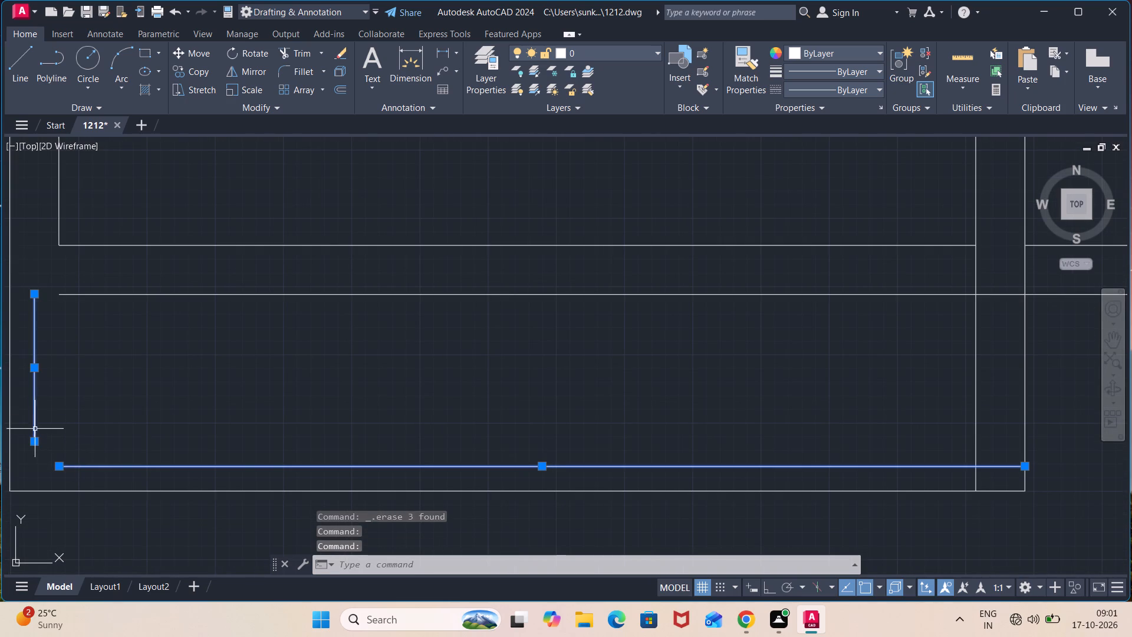
left_click(35, 444)
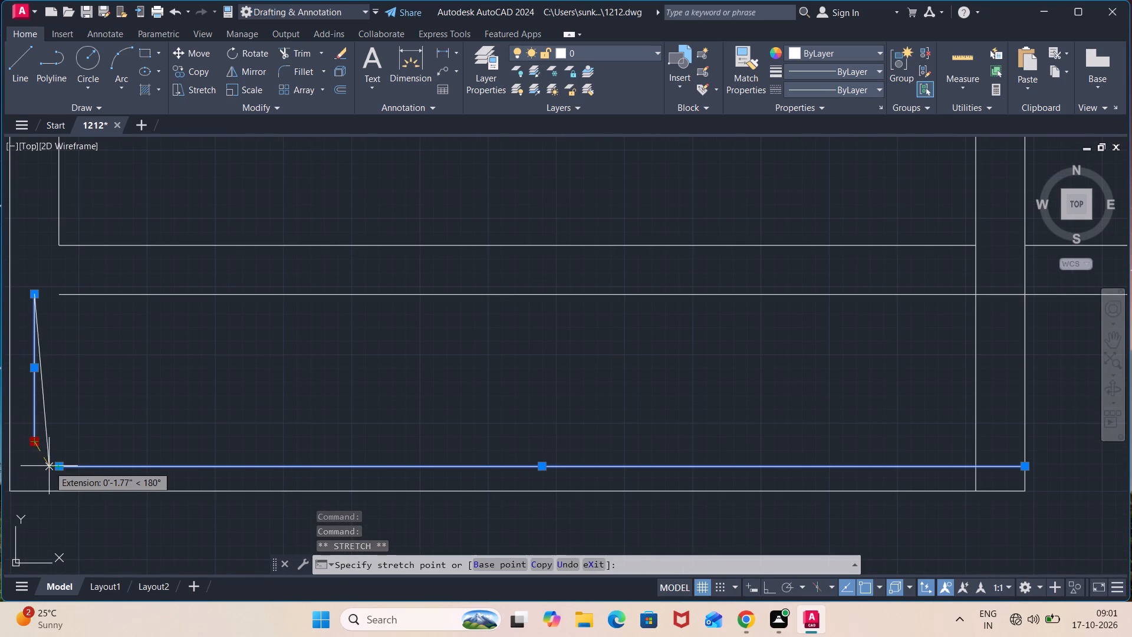
left_click(34, 465)
left_click(58, 467)
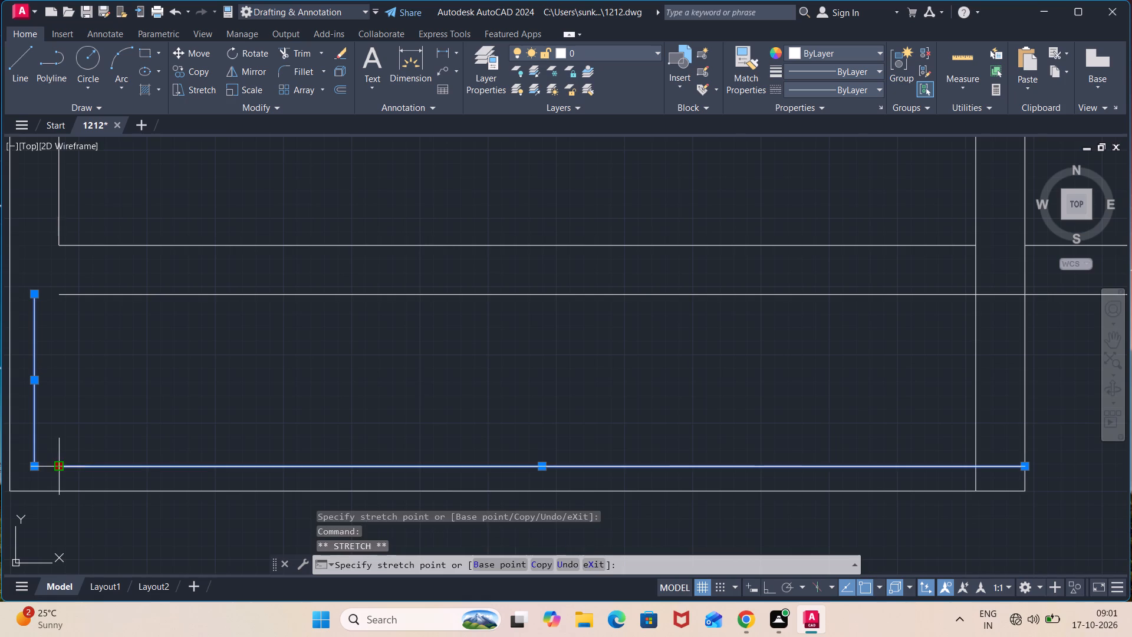
left_click(34, 468)
key("Escape")
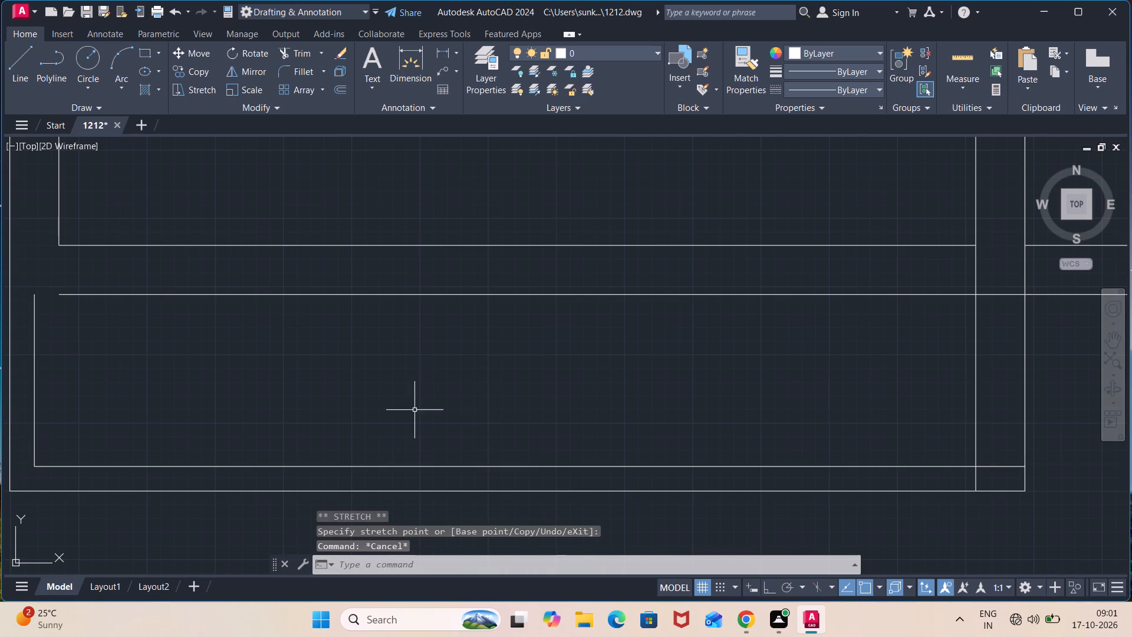
Stretch the left end of the front strip's top line out to the top of the offset left end line.
left_click(61, 296)
left_click(61, 295)
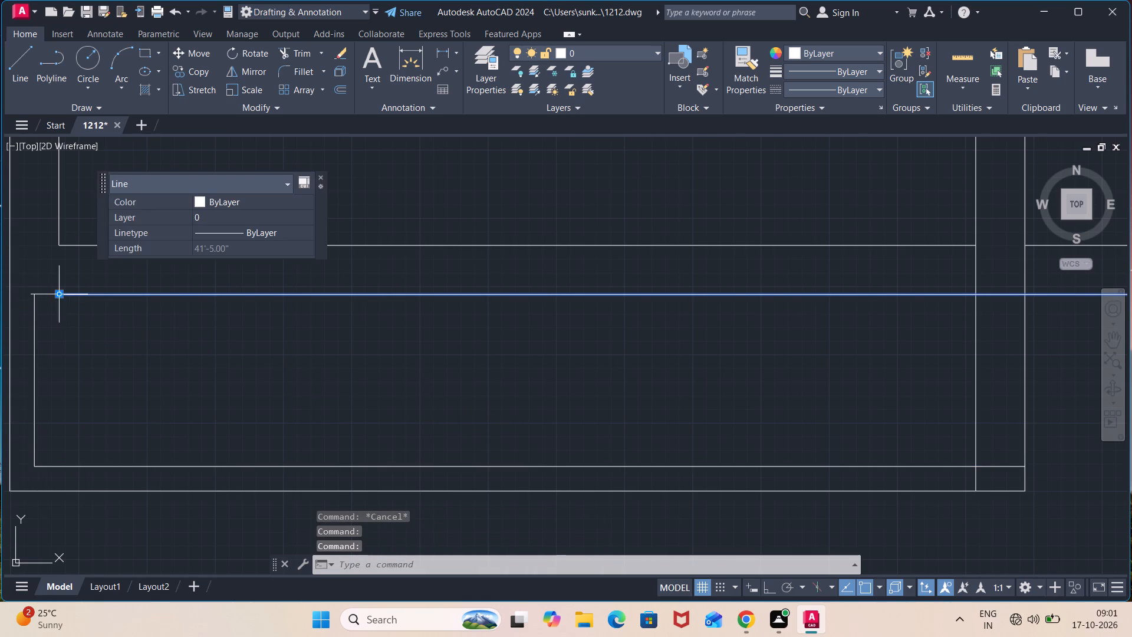
left_click(60, 294)
left_click(32, 290)
key("Escape")
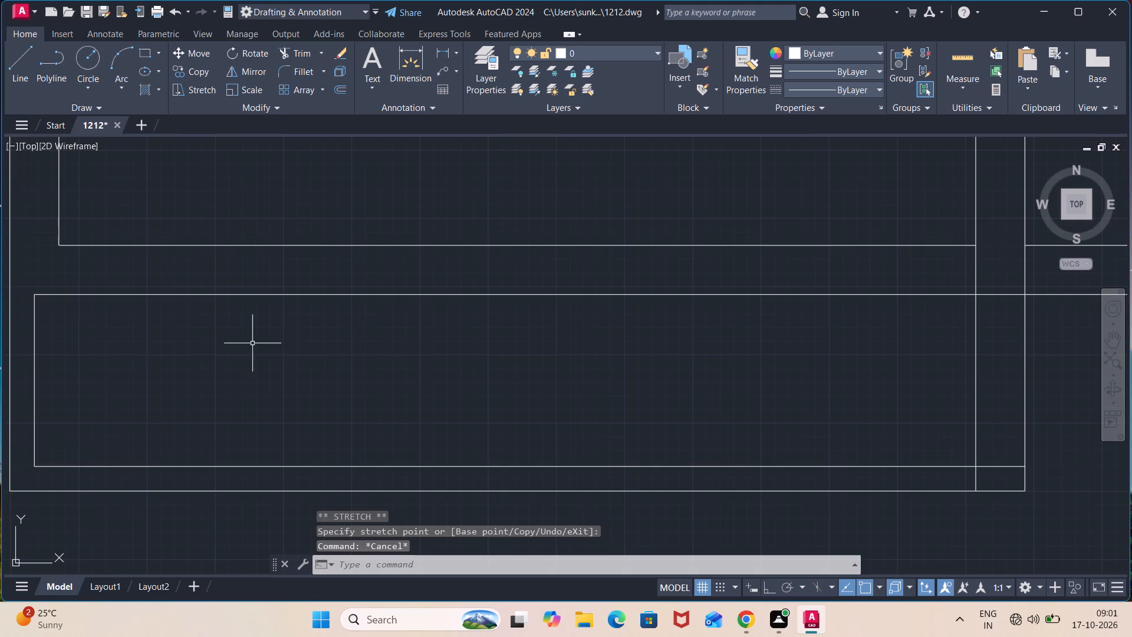
key("Escape")
scroll(459, 371, "down", 2)
middle_click_drag(459, 371, 4, 343)
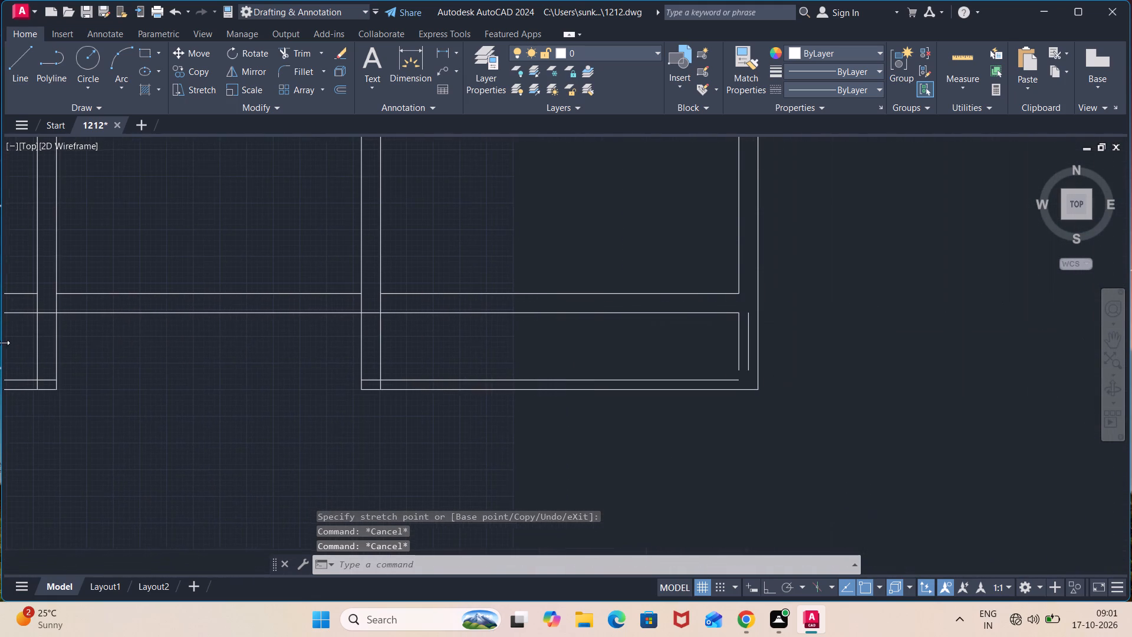
Stretch the right strip's offset end line down and its offset bottom line rightward so they meet at the lower-right corner.
middle_click_drag(4, 343, 0, 343)
middle_click_drag(616, 343, 396, 373)
scroll(511, 379, "up", 3)
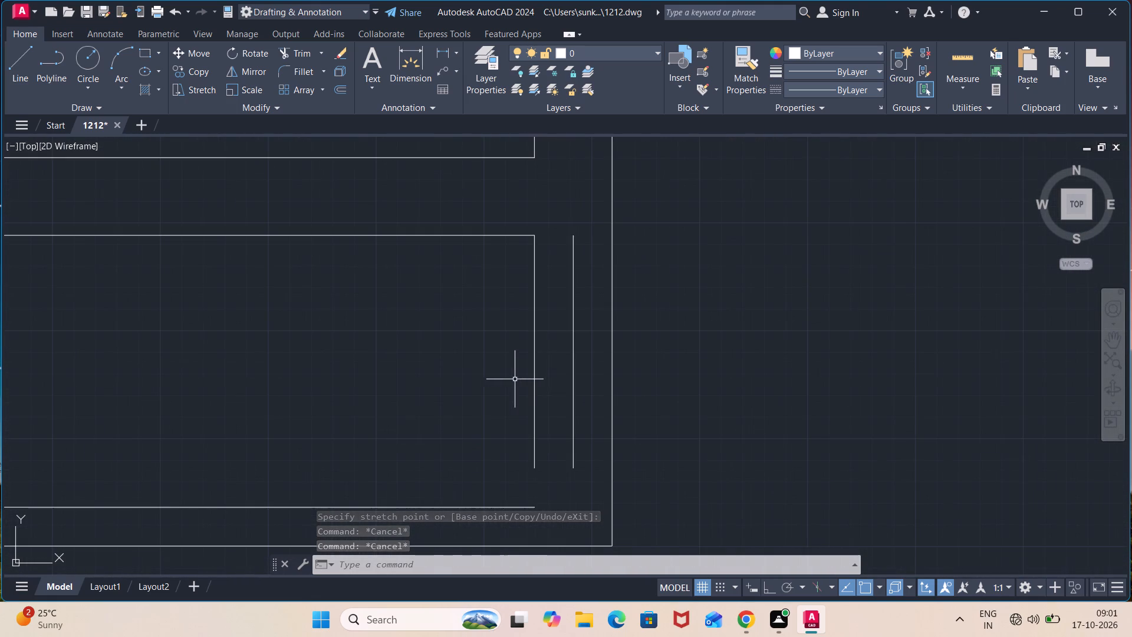
left_click(574, 389)
middle_click_drag(572, 390, 462, 216)
left_click(463, 293)
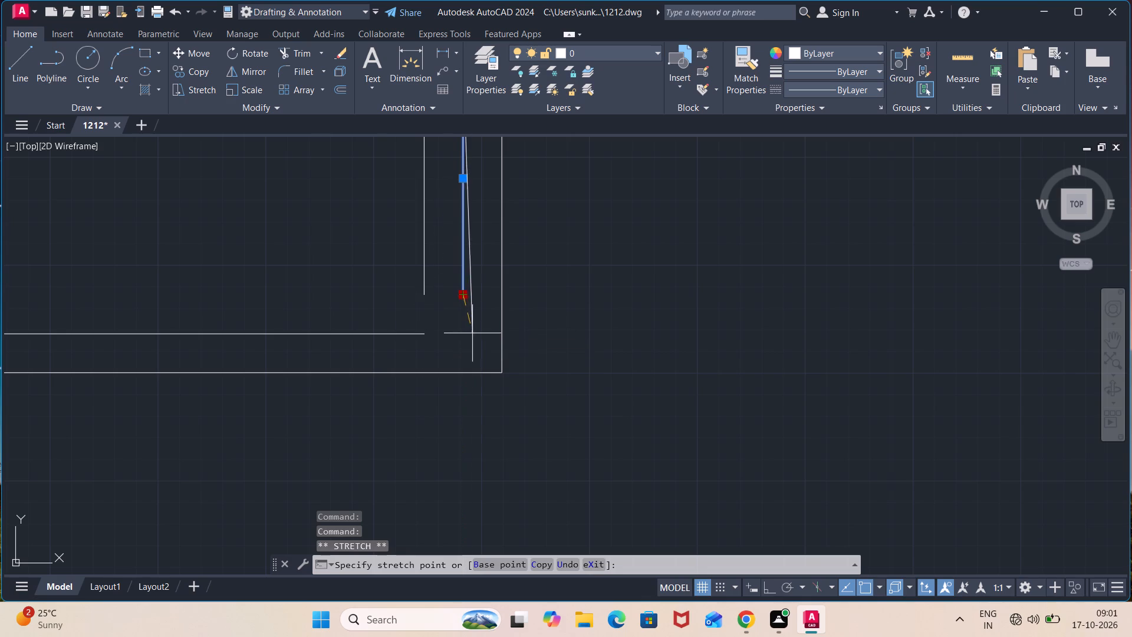
left_click(466, 336)
double_click(422, 334)
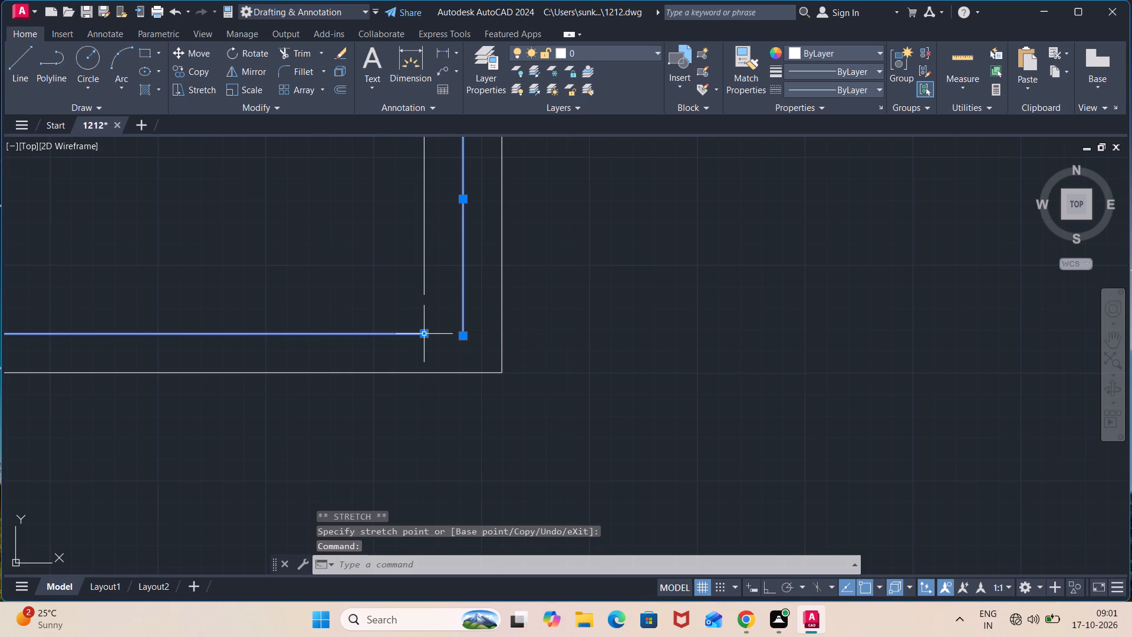
left_click(459, 337)
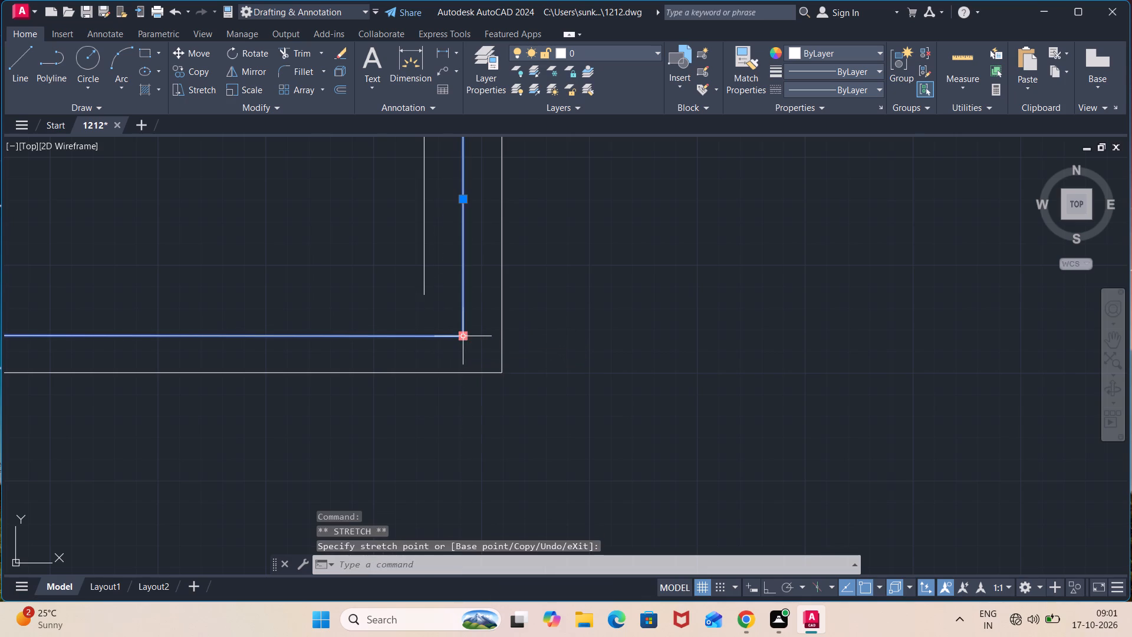
key("Escape")
key("Escape")
Delete the front strip's original right end line.
scroll(439, 313, "down", 1)
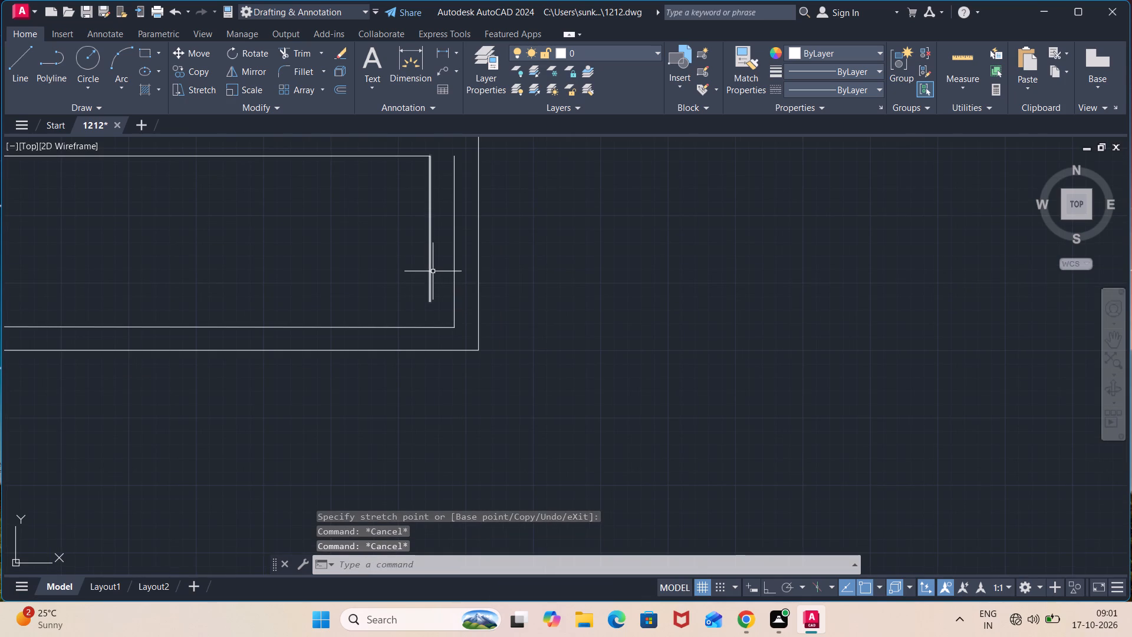
scroll(433, 269, "down", 2)
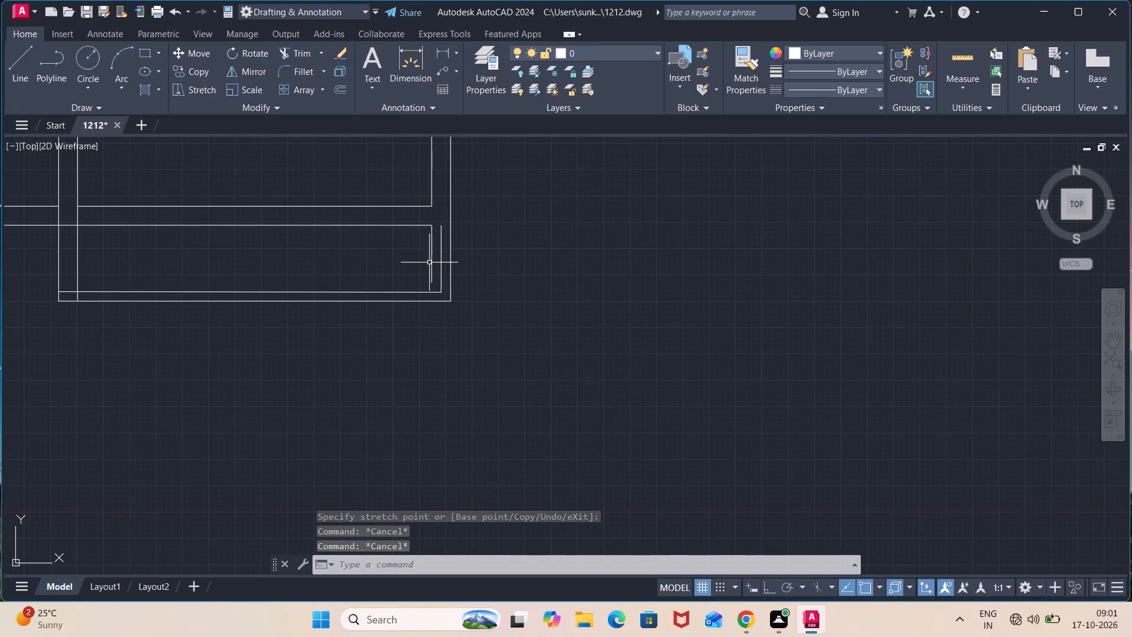
left_click(433, 256)
key("Delete")
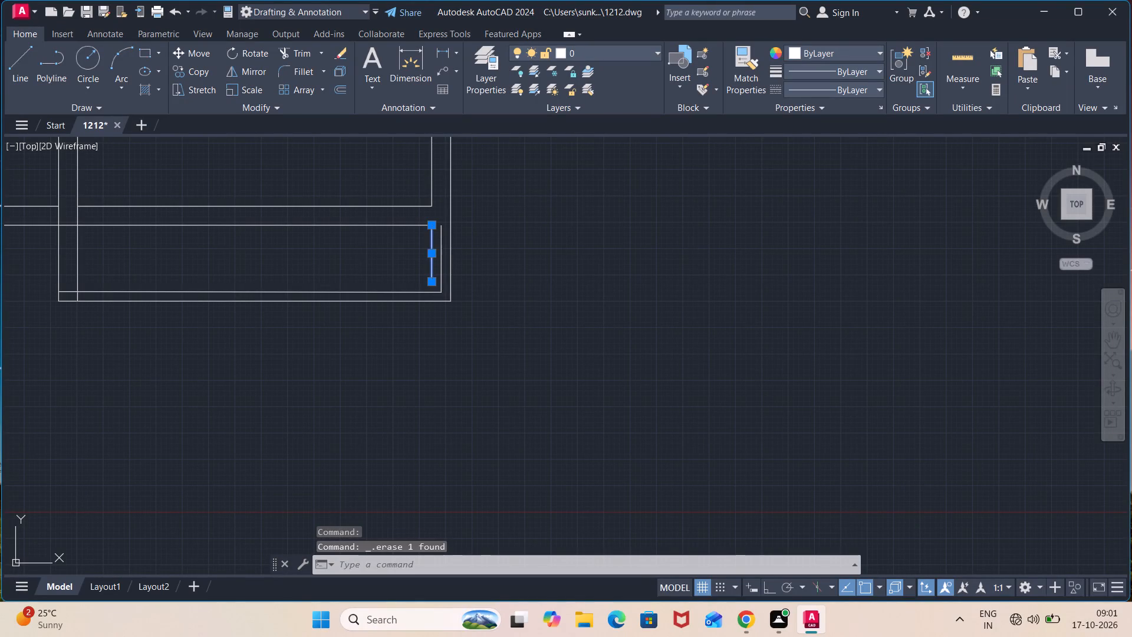
Stretch the right end of the front strip's top line out to the top of the offset right end line.
scroll(436, 237, "up", 2)
left_click(417, 216)
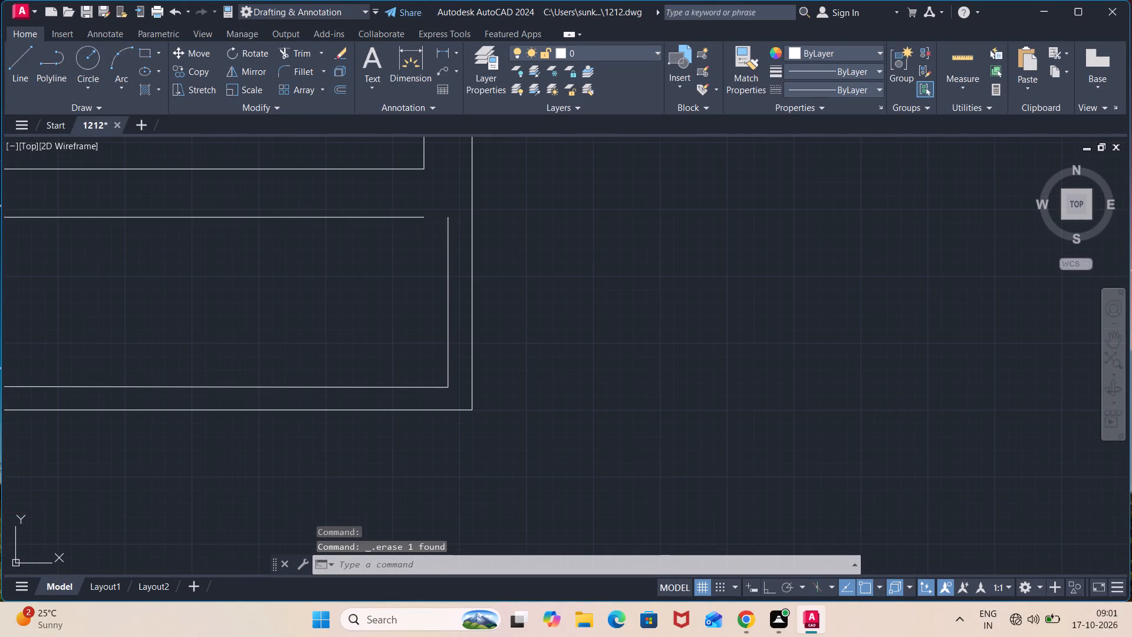
left_click(423, 217)
left_click(447, 218)
key("Escape")
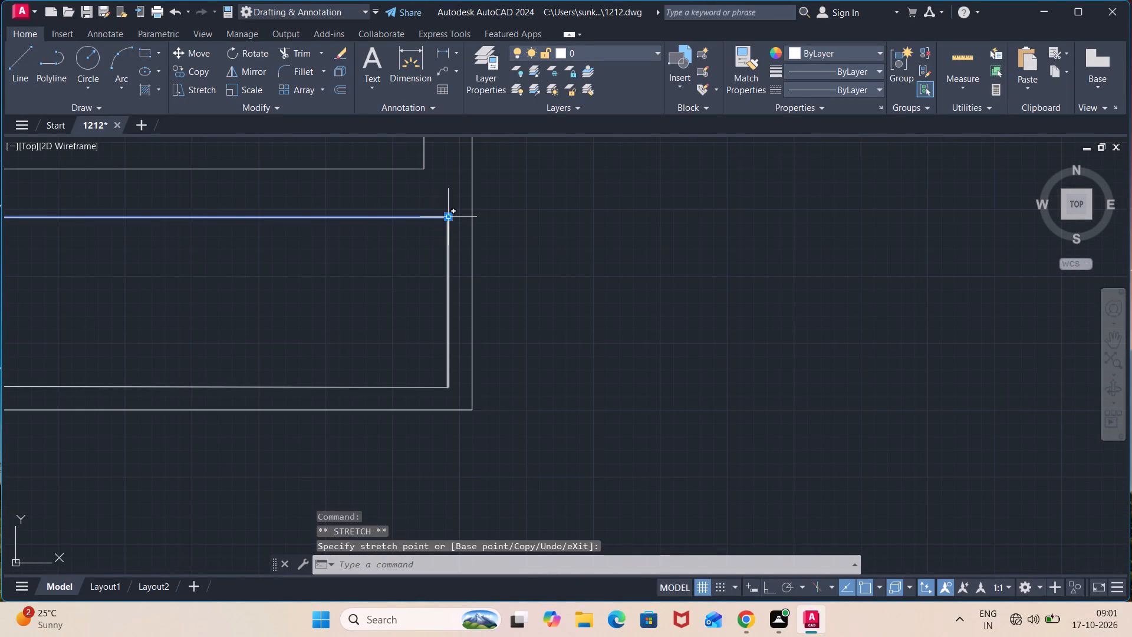
key("Escape")
key("Escape")
Trim the overlapping strip and partition lines where the right partition crosses the front wall and meets the right strip's bottom.
scroll(244, 330, "down", 2)
scroll(121, 334, "down", 2)
middle_click_drag(119, 334, 380, 291)
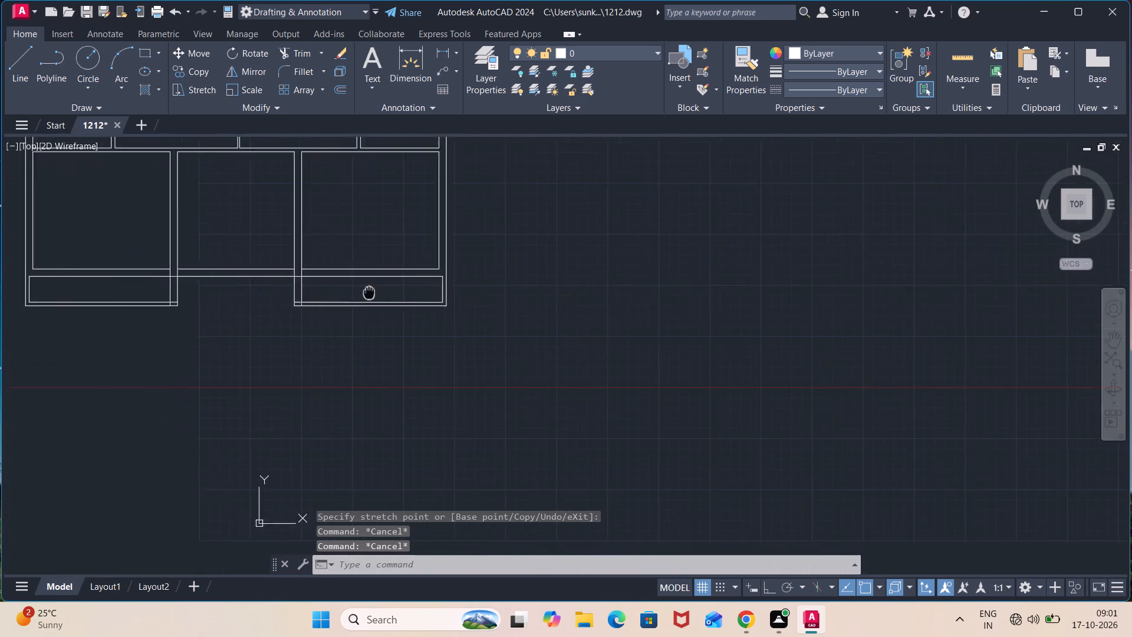
middle_click_drag(380, 291, 394, 288)
scroll(300, 280, "up", 1)
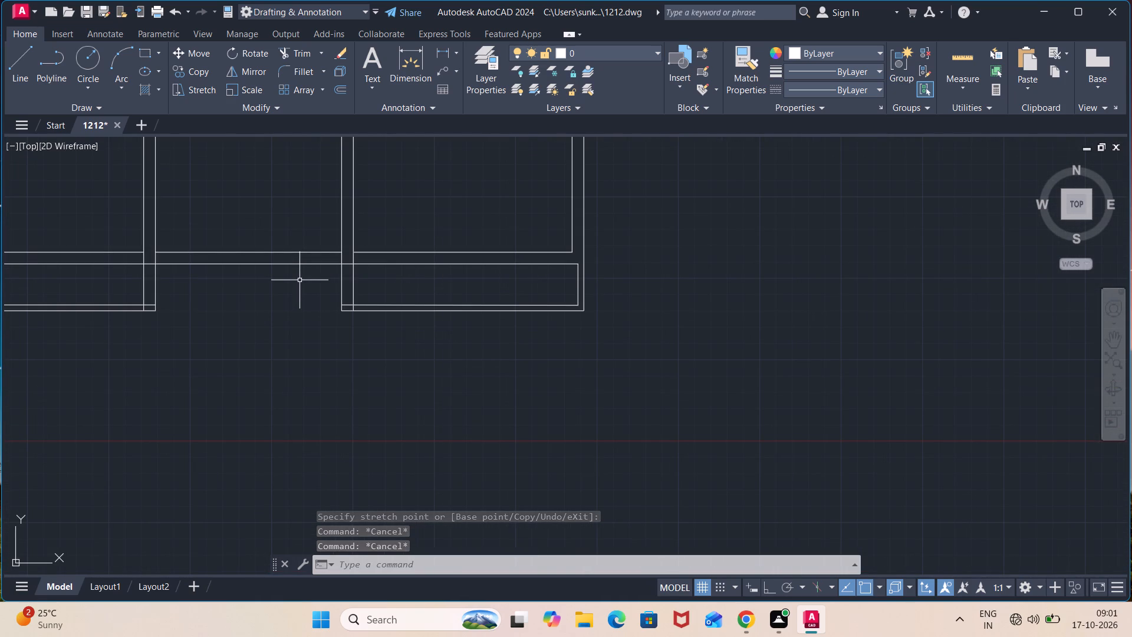
type("tr")
key("Return")
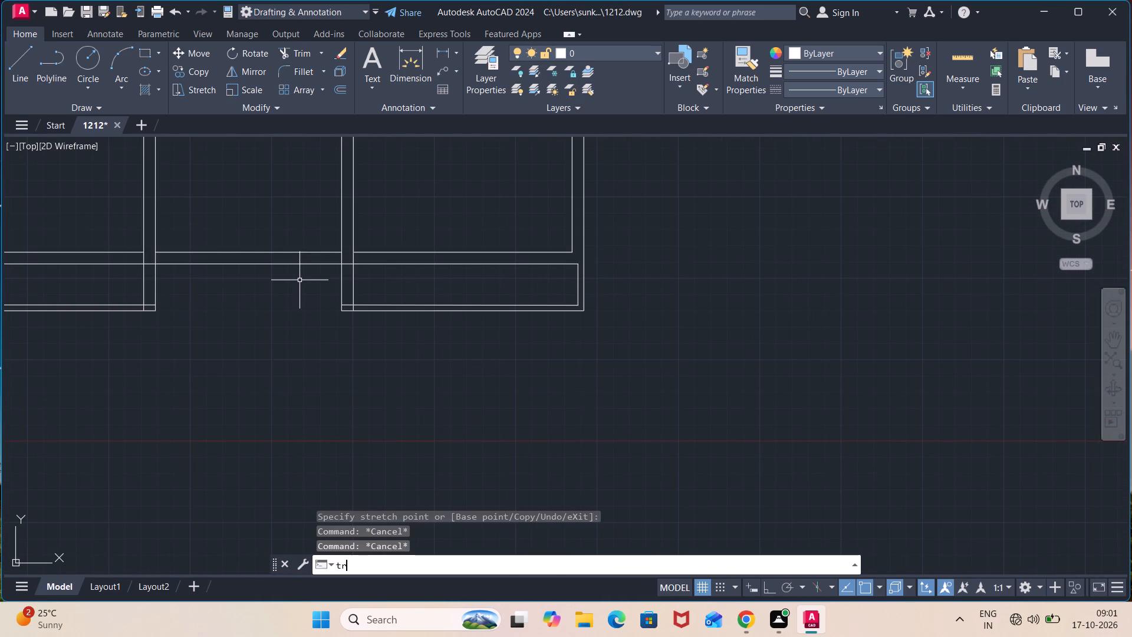
left_click(348, 304)
scroll(356, 308, "up", 2)
left_click(349, 307)
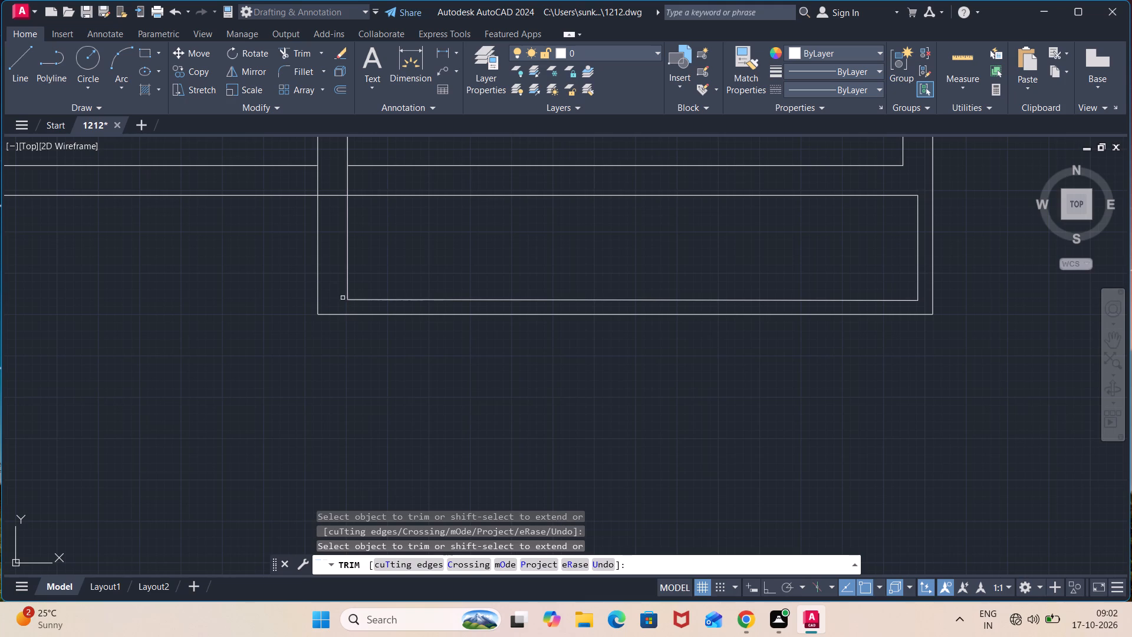
left_click(334, 197)
left_click(351, 183)
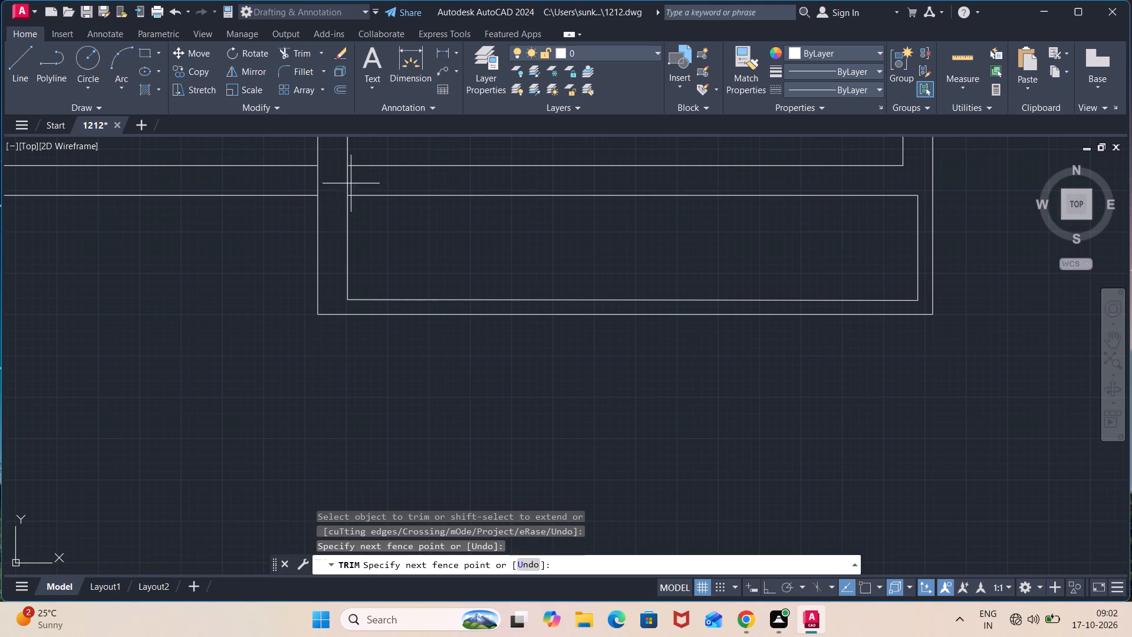
left_click(292, 178)
Trim the overlapping strip and partition lines where the left partition crosses the front wall and meets the left strip's bottom.
scroll(219, 257, "down", 2)
middle_click_drag(175, 273, 455, 250)
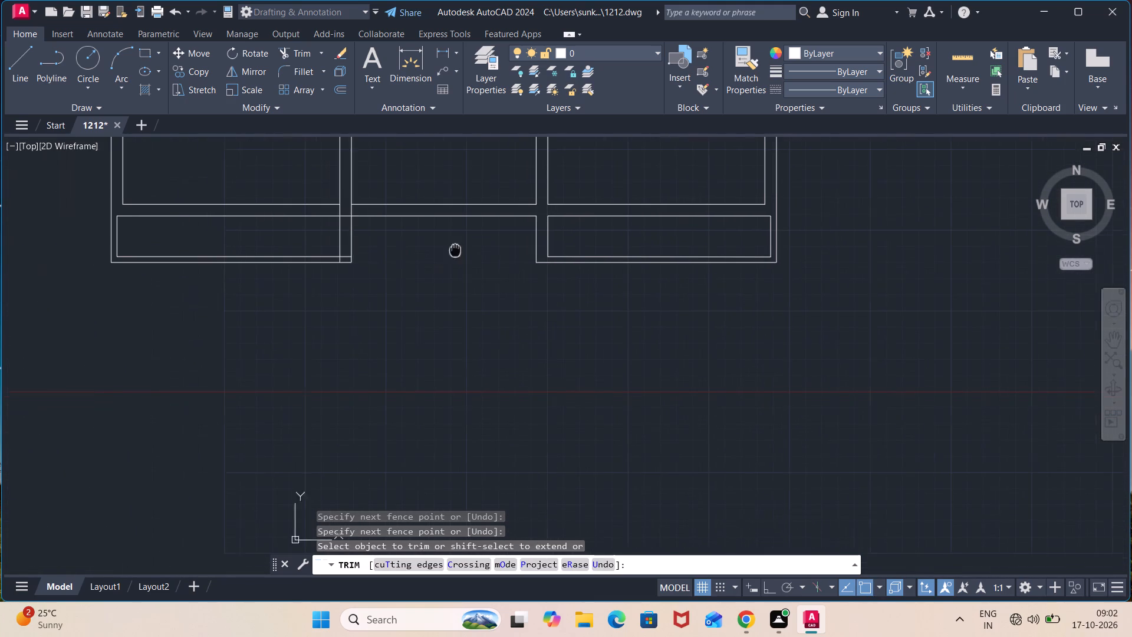
scroll(341, 218, "up", 2)
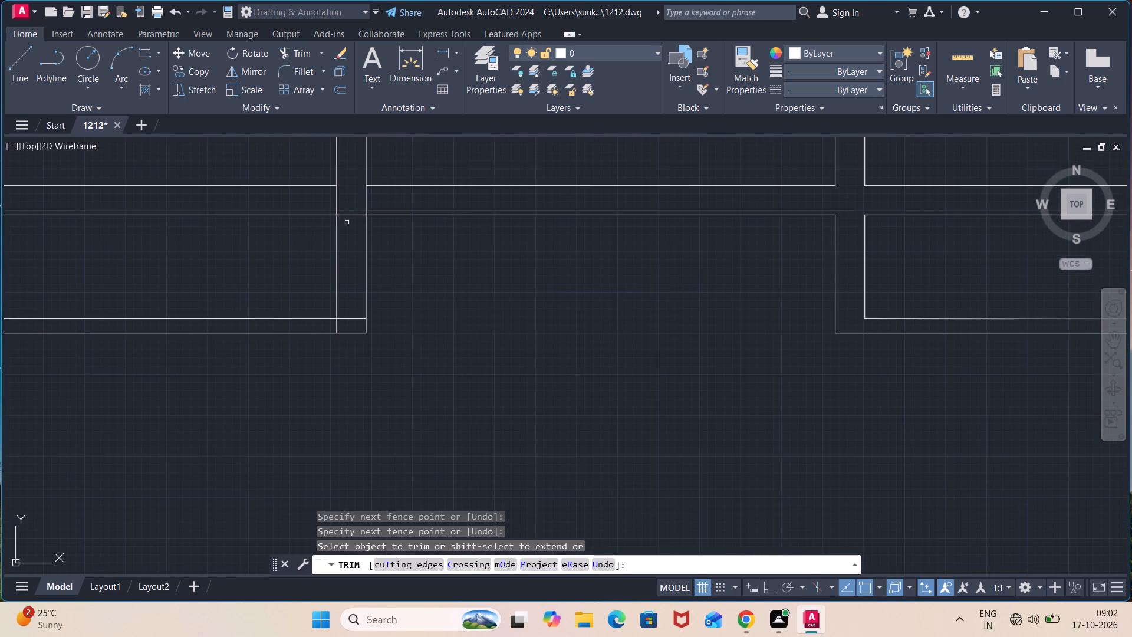
left_click(349, 222)
left_click(345, 192)
left_click(346, 197)
left_click(325, 196)
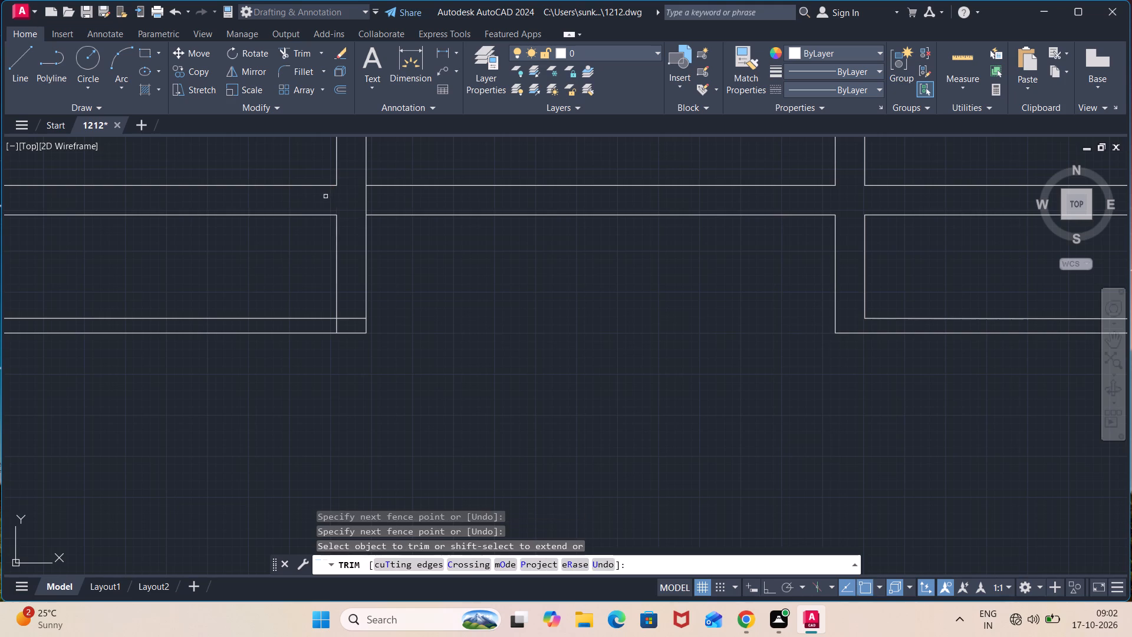
left_click(381, 196)
left_click(333, 202)
left_click(360, 320)
left_click(337, 325)
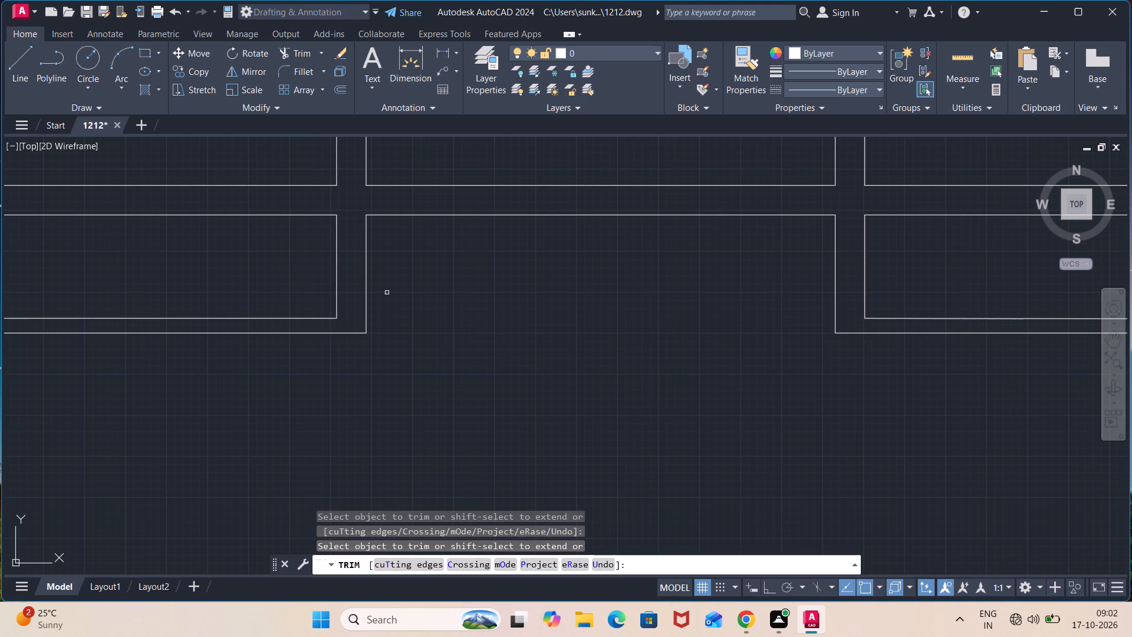
scroll(474, 277, "down", 2)
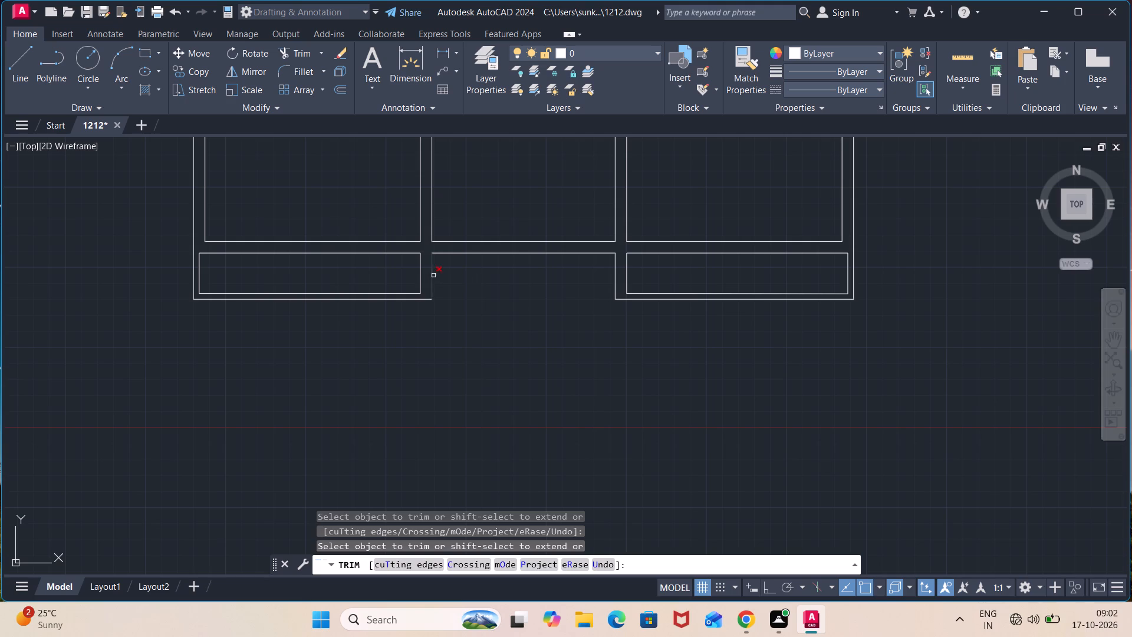
key("Escape")
Offset the central opening's left side line 4.5" to both sides and its right side line 4.5" toward the right strip.
key("o")
key("Return")
type("4.5\"")
key("Return")
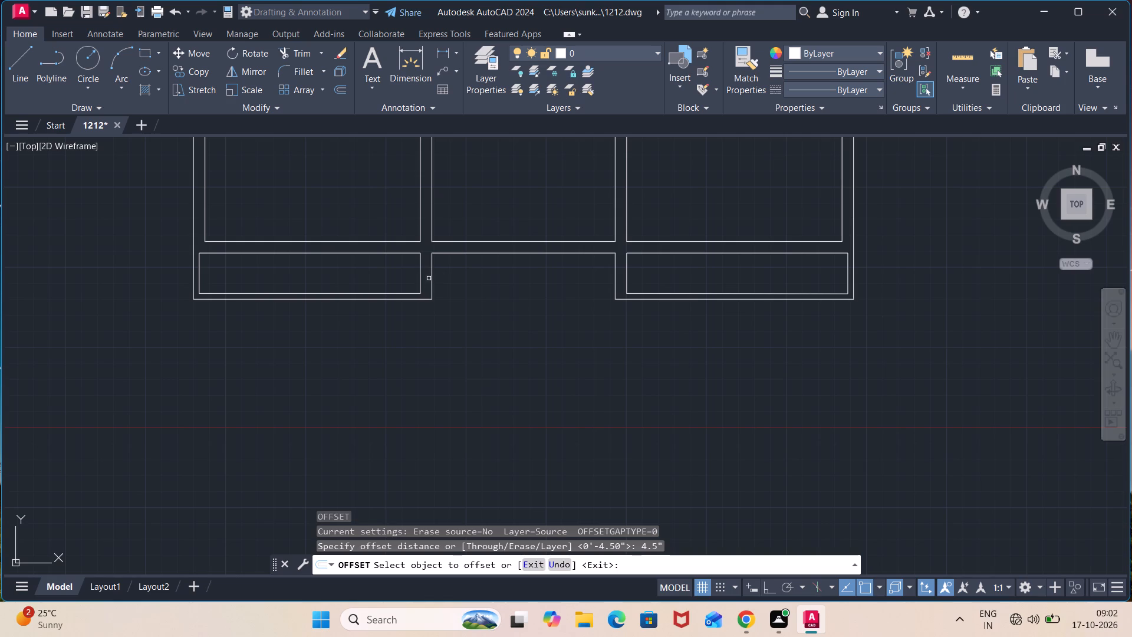
left_click(432, 277)
left_click(450, 275)
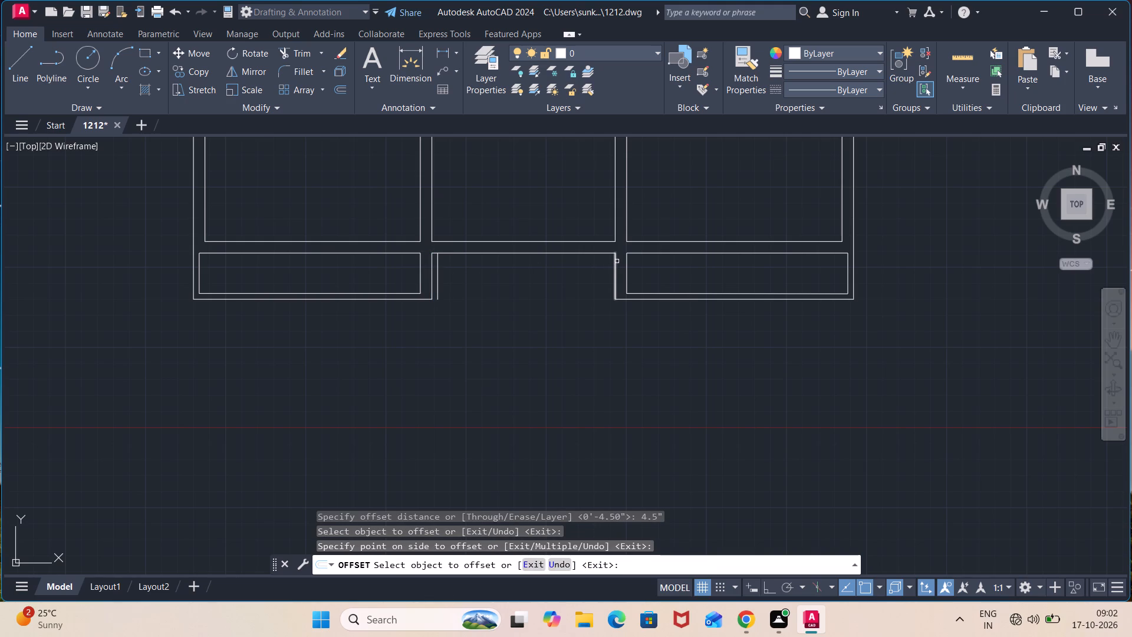
left_click(617, 261)
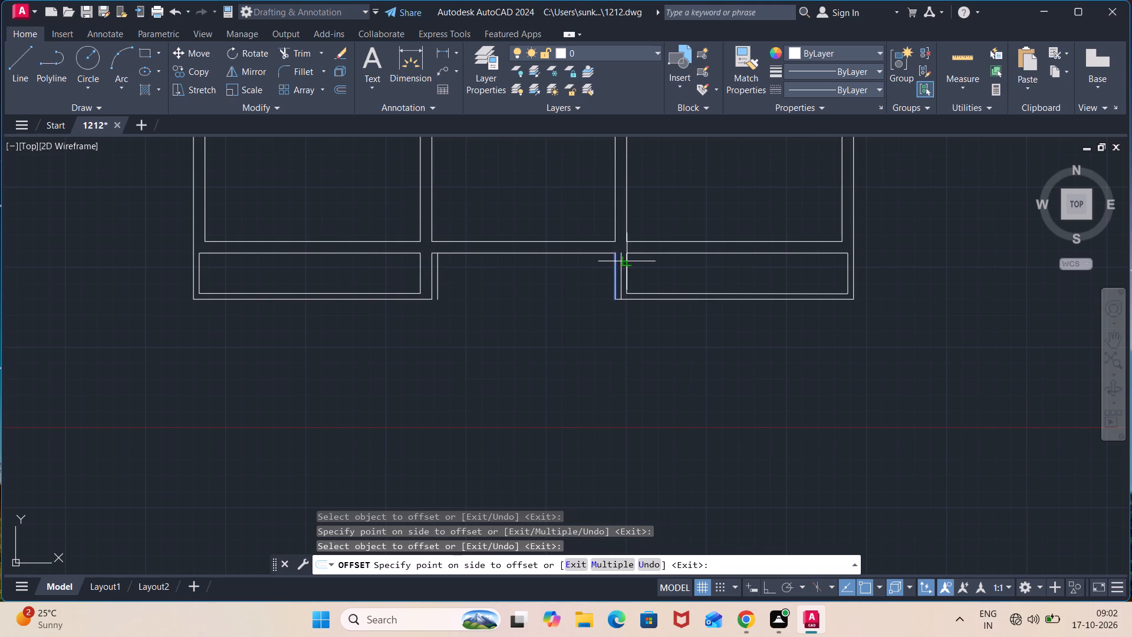
left_click(627, 256)
left_click(431, 289)
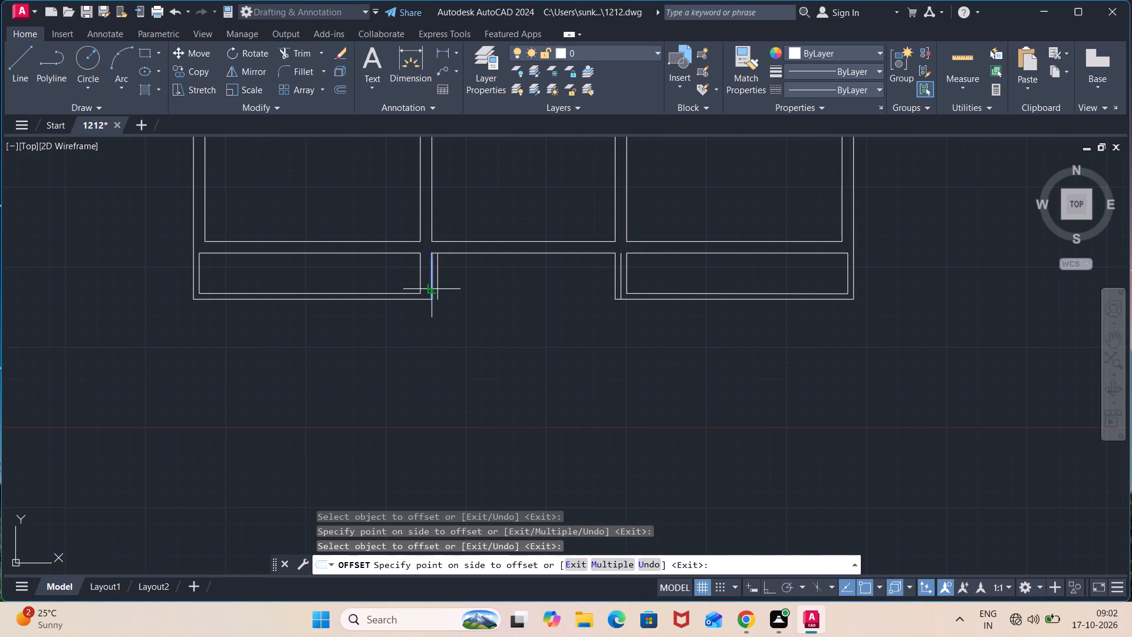
left_click(426, 287)
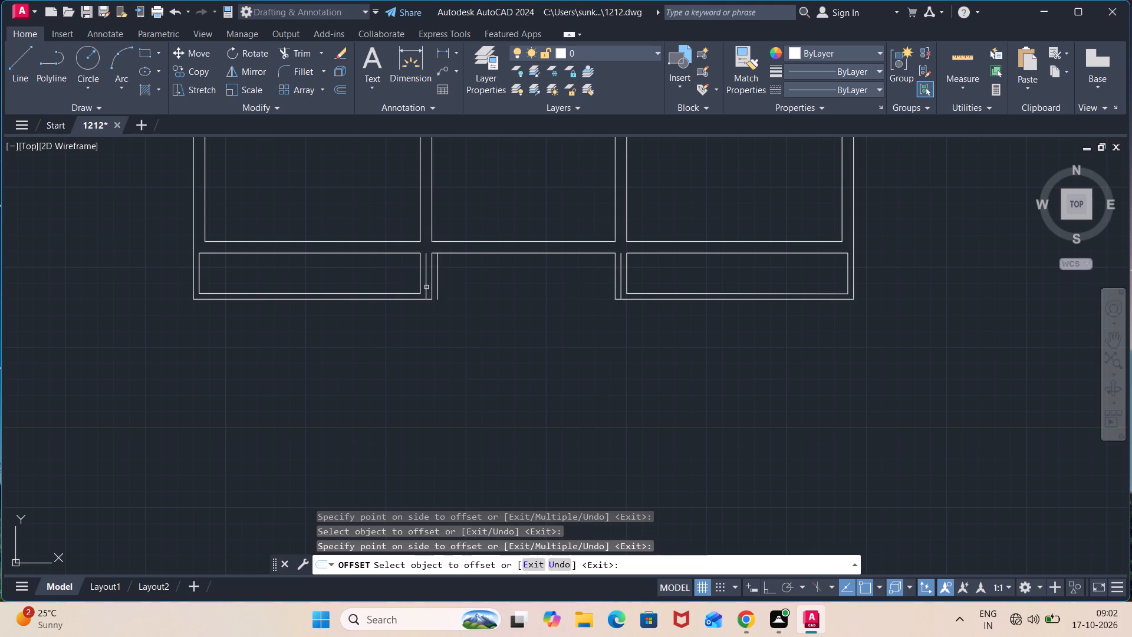
key("Escape")
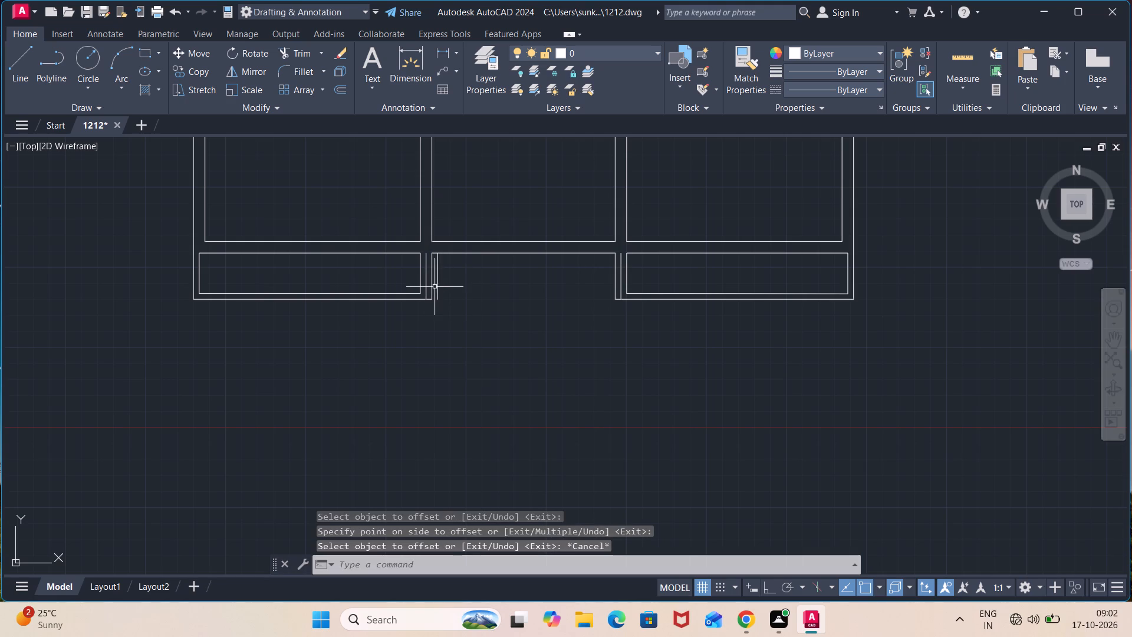
Delete the opening's original left side line and its offset copy inside the opening.
left_click(436, 287)
left_click(432, 287)
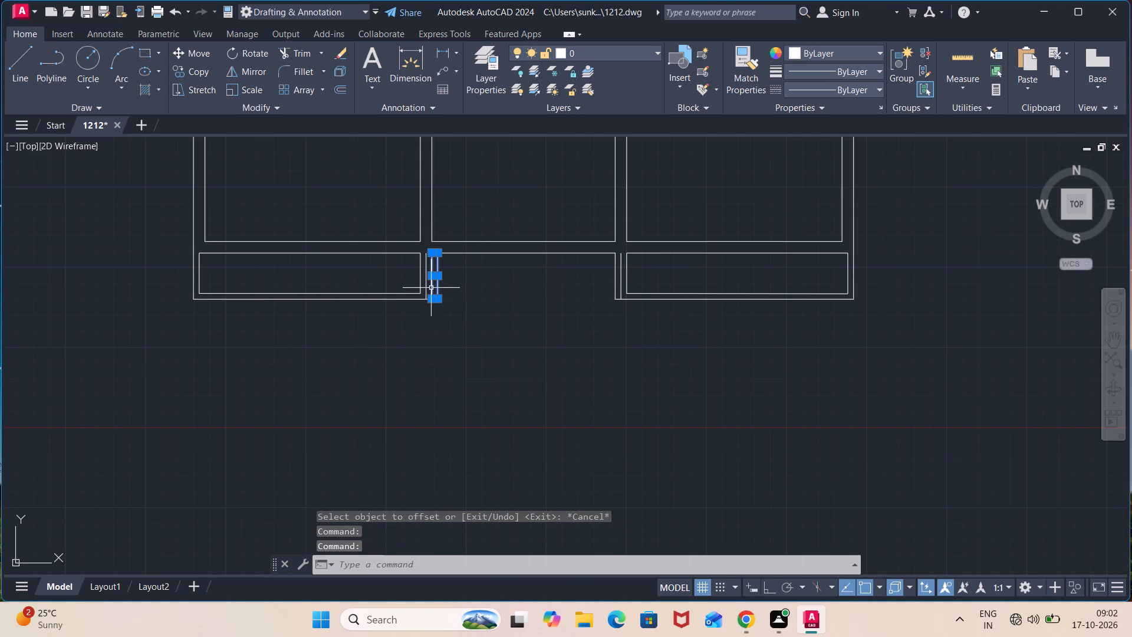
key("Delete")
Trim away the opening's original right side line and the bottom line stubs projecting past the new left and right side lines.
scroll(432, 294, "up", 2)
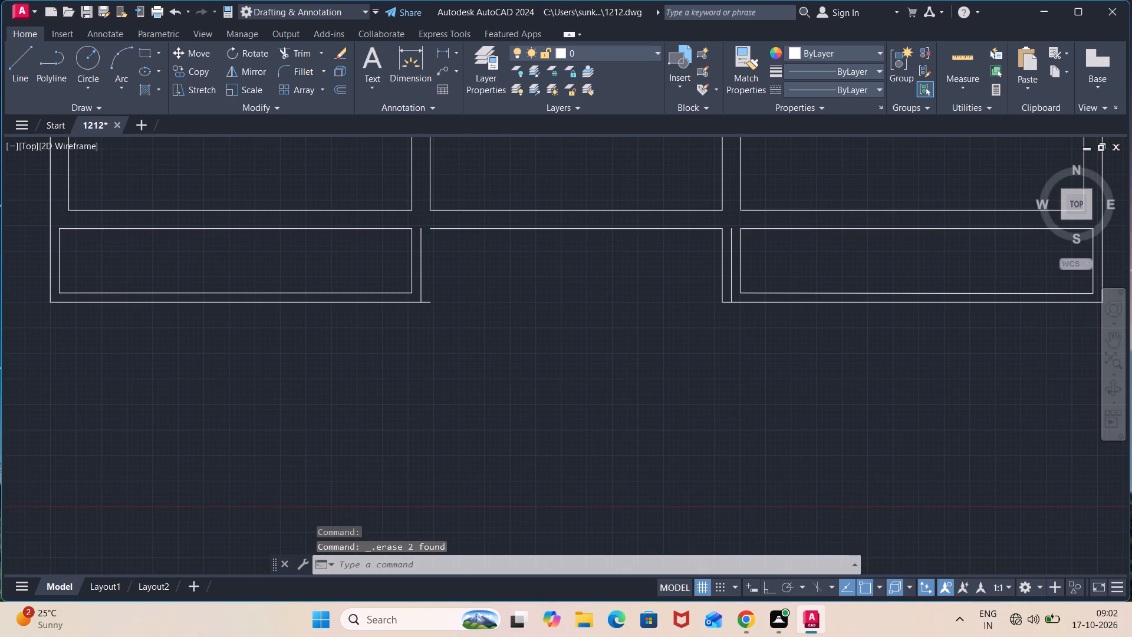
type("tr")
key("Return")
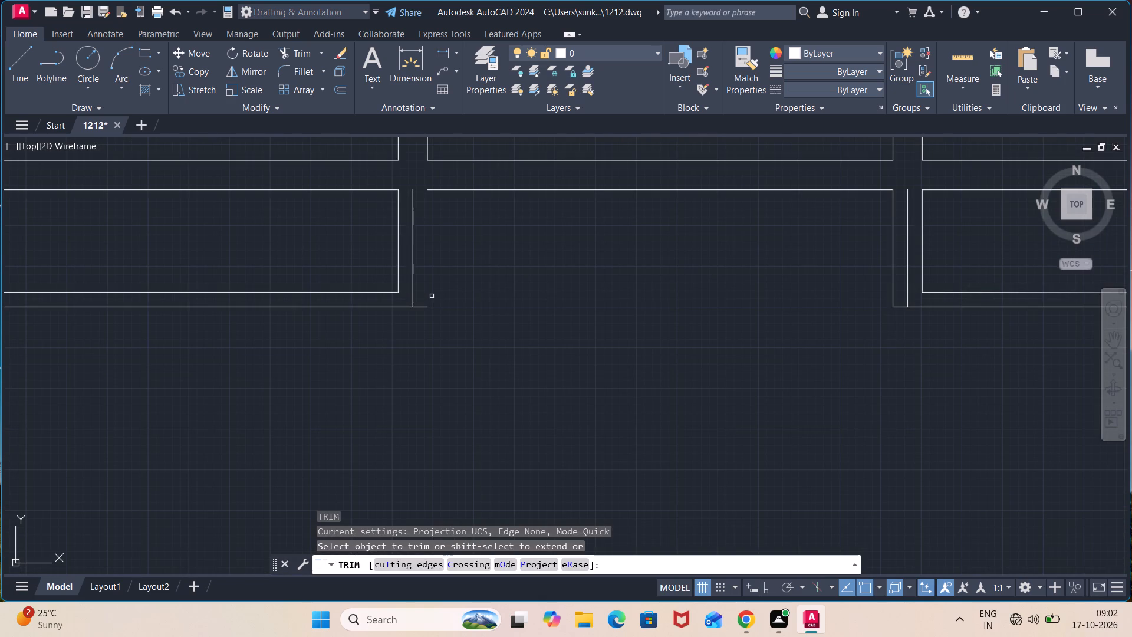
left_click(418, 307)
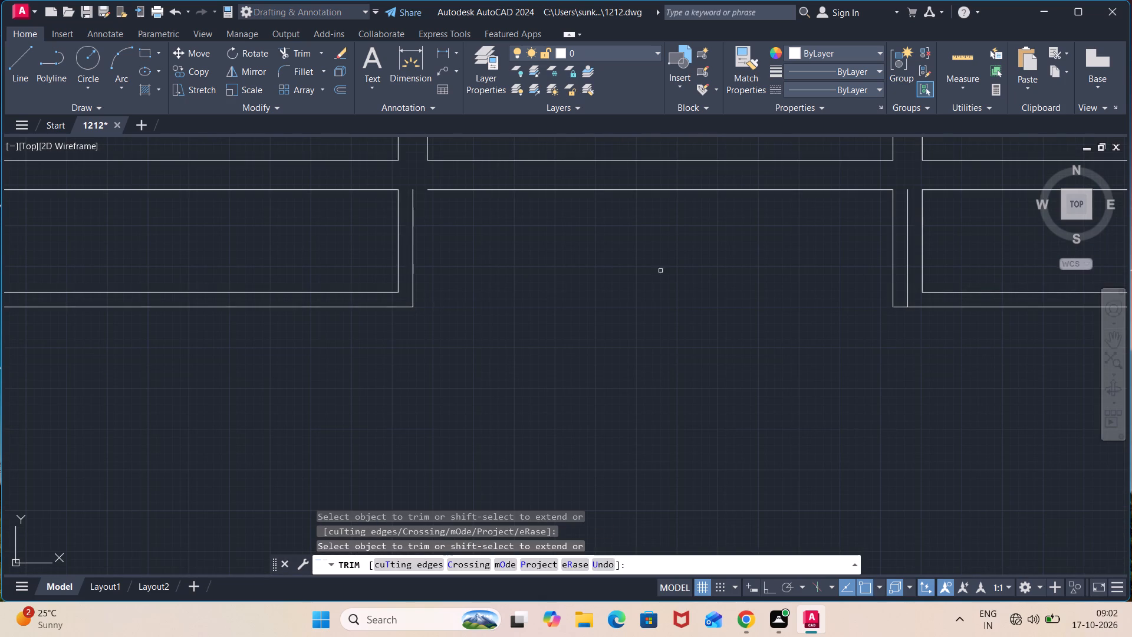
left_click(892, 223)
left_click(902, 307)
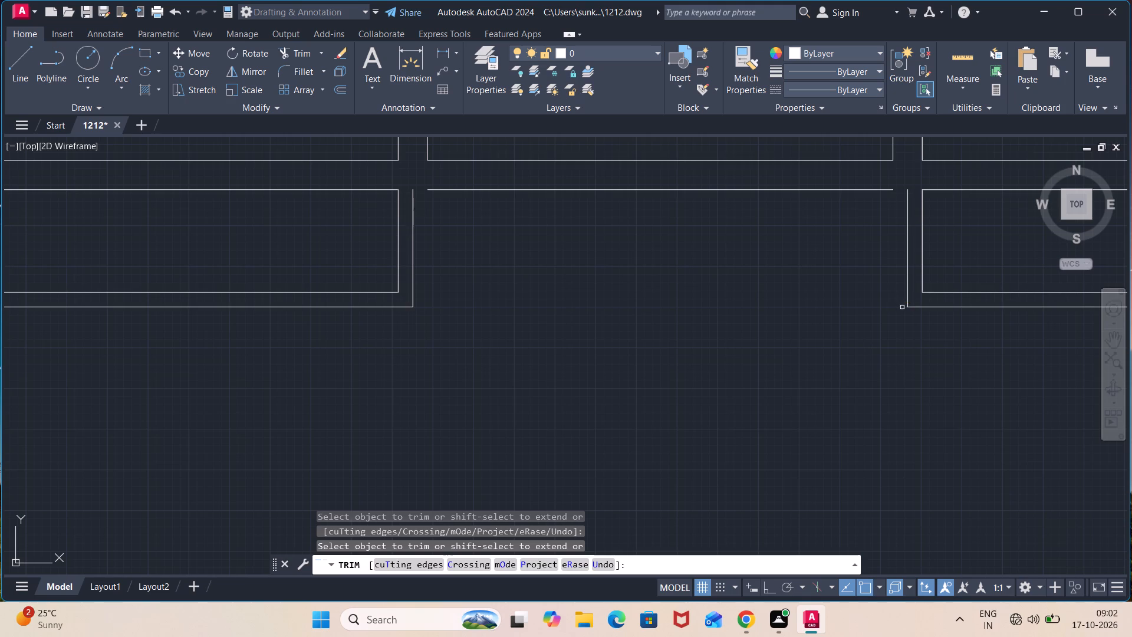
key("Escape")
Stretch both ends of the opening's top line out to the tops of the offset left and right side lines.
left_click(449, 189)
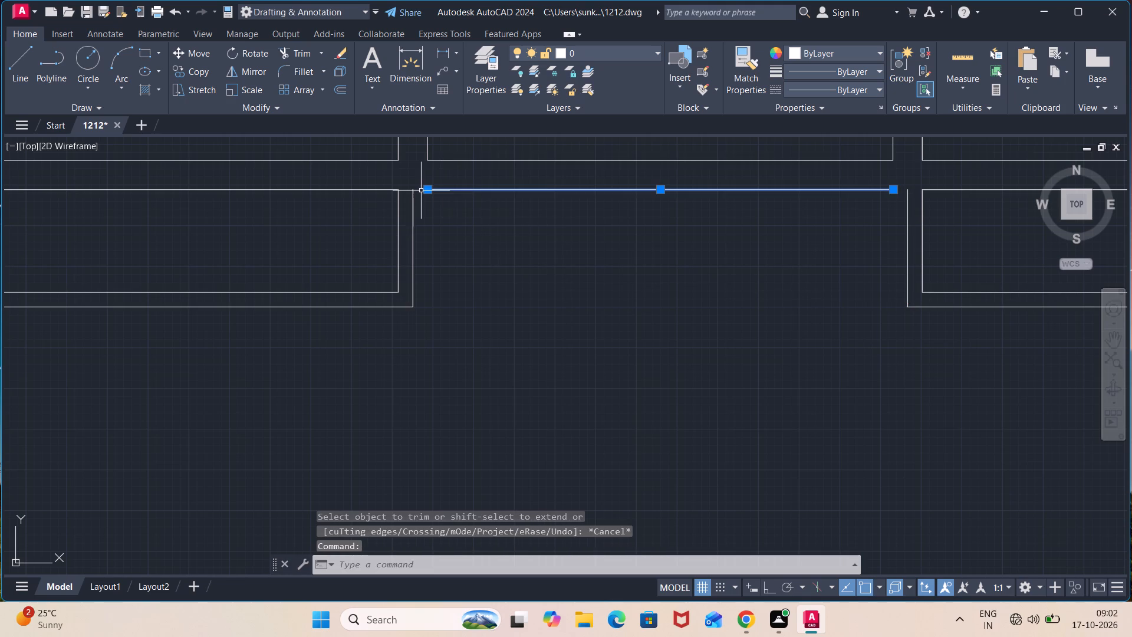
left_click(428, 191)
left_click(414, 188)
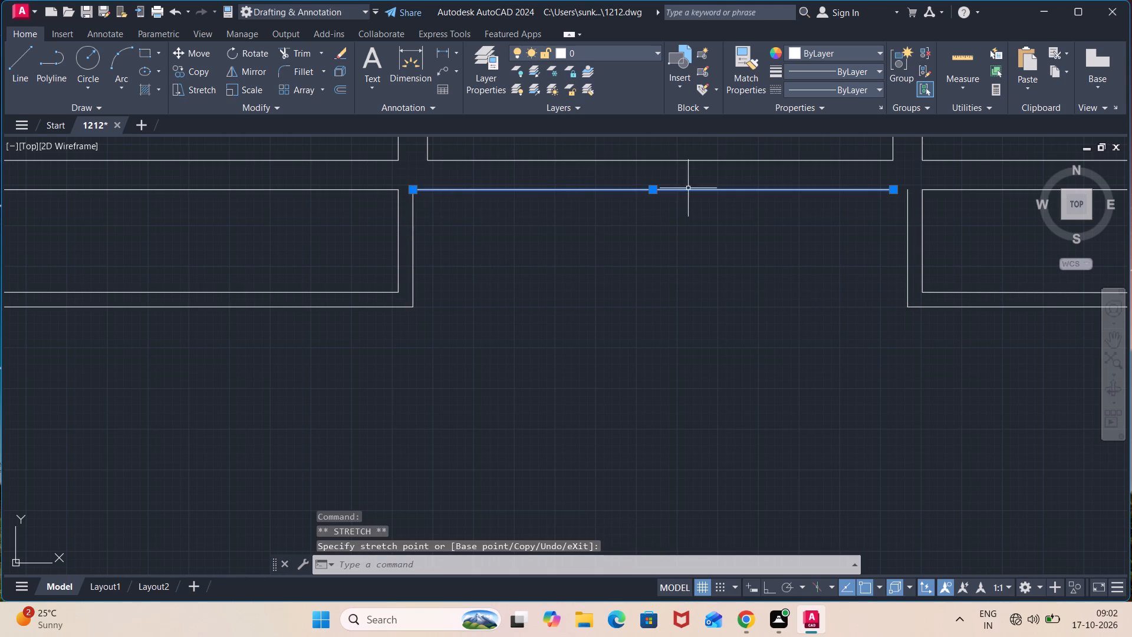
left_click(896, 188)
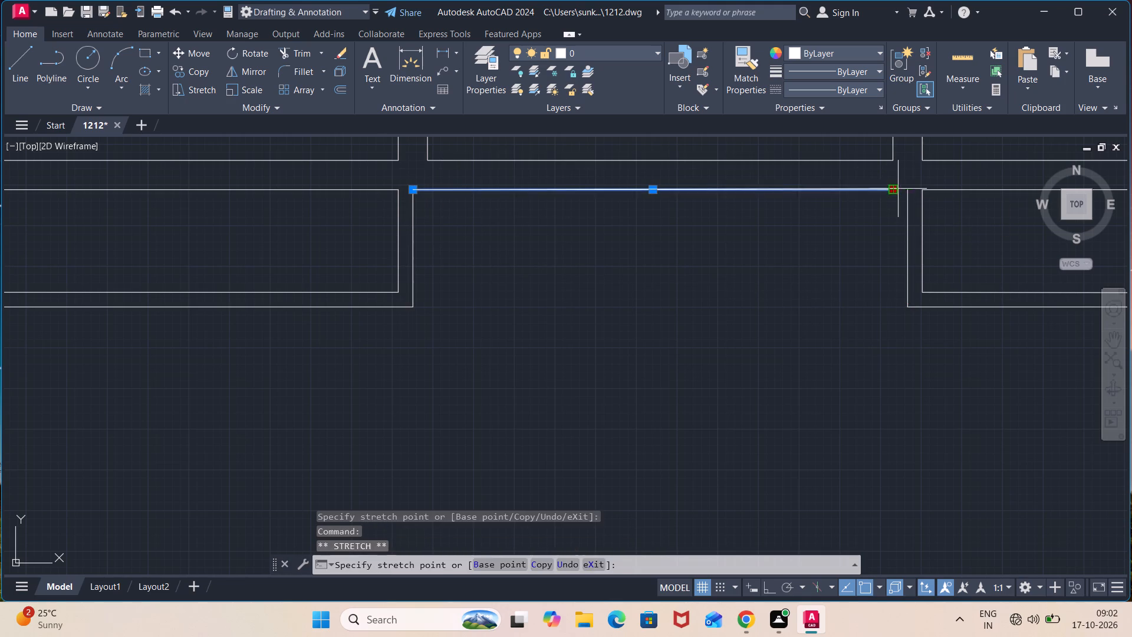
left_click(903, 188)
key("Escape")
key("Escape")
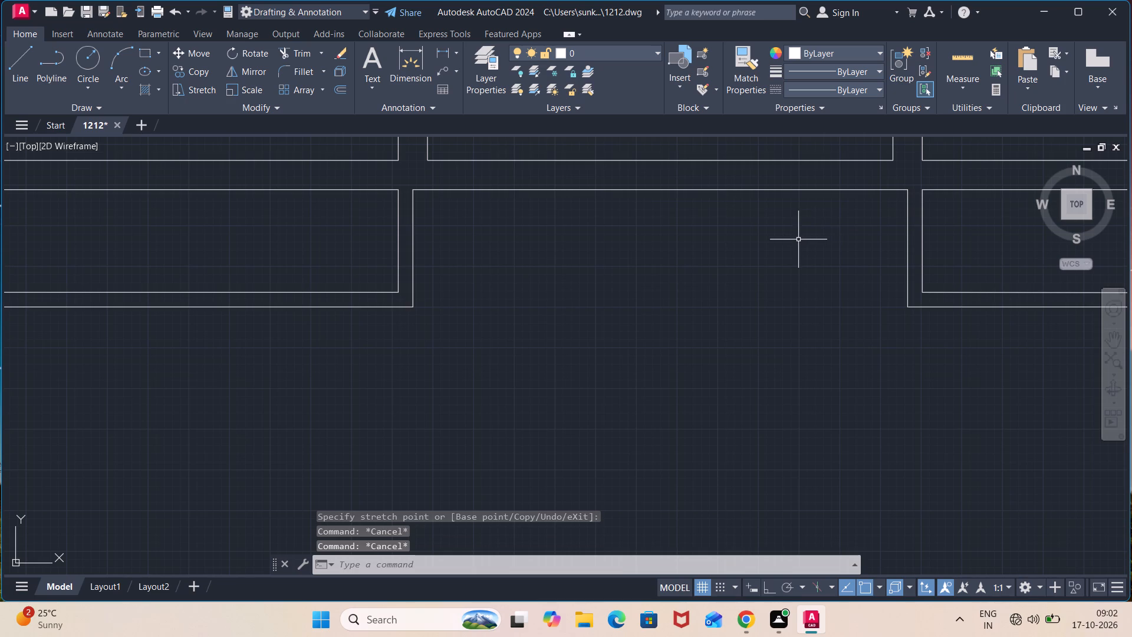
scroll(788, 242, "down", 2)
middle_click_drag(715, 251, 690, 314)
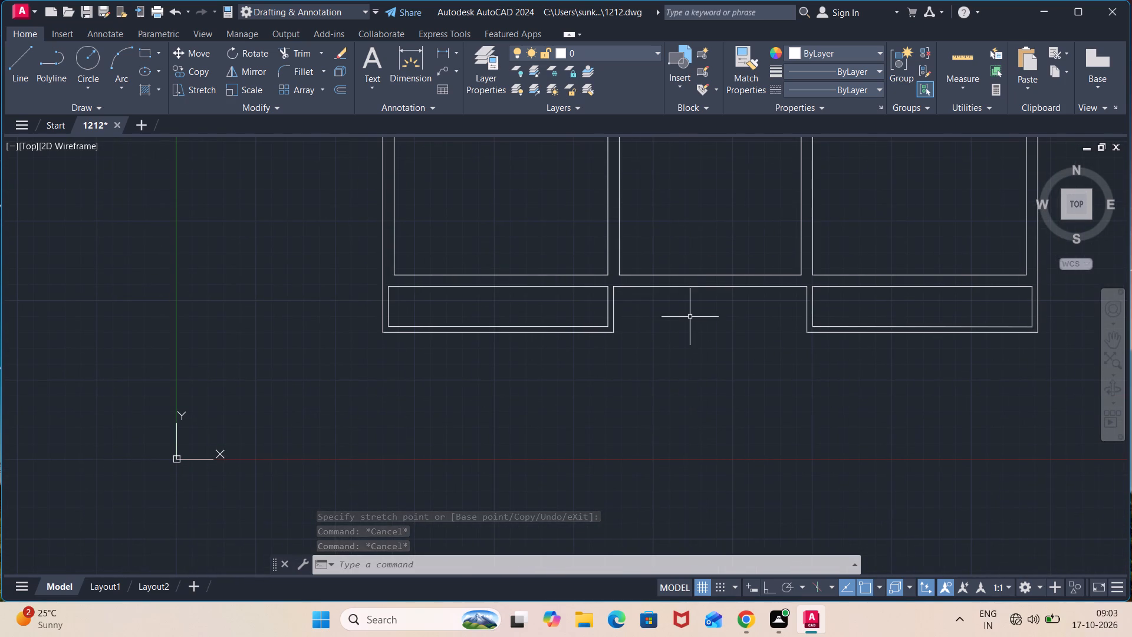
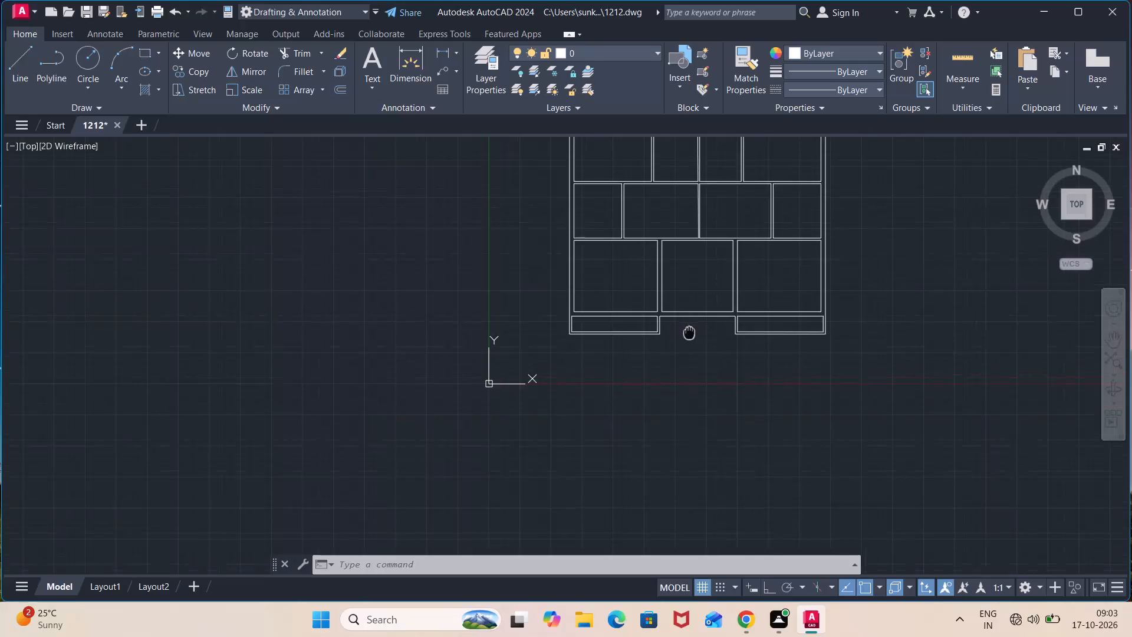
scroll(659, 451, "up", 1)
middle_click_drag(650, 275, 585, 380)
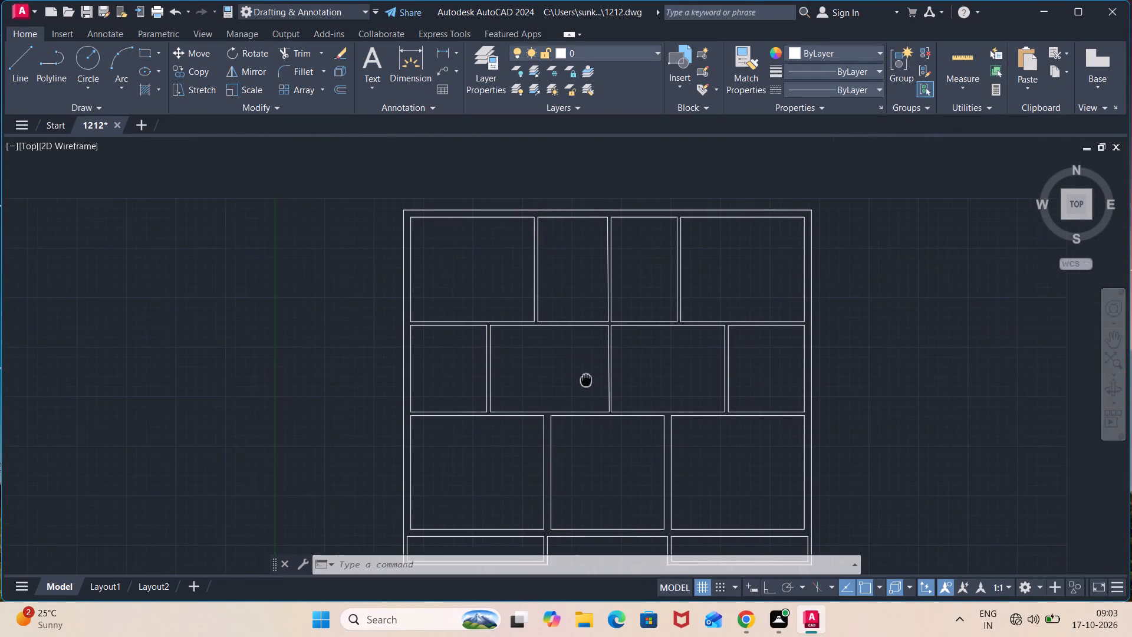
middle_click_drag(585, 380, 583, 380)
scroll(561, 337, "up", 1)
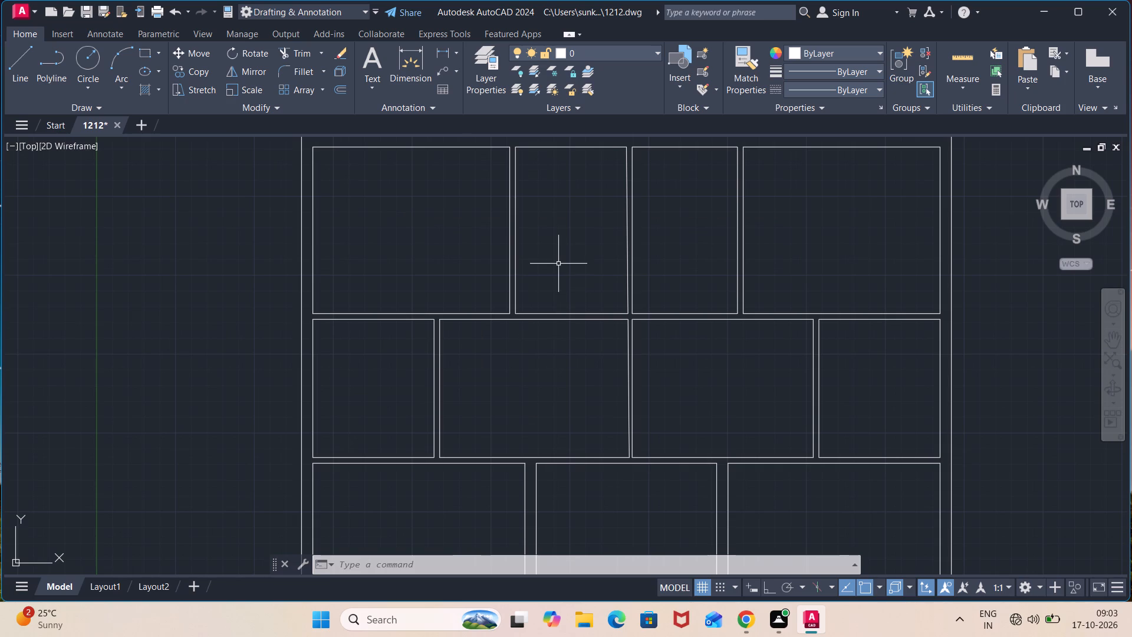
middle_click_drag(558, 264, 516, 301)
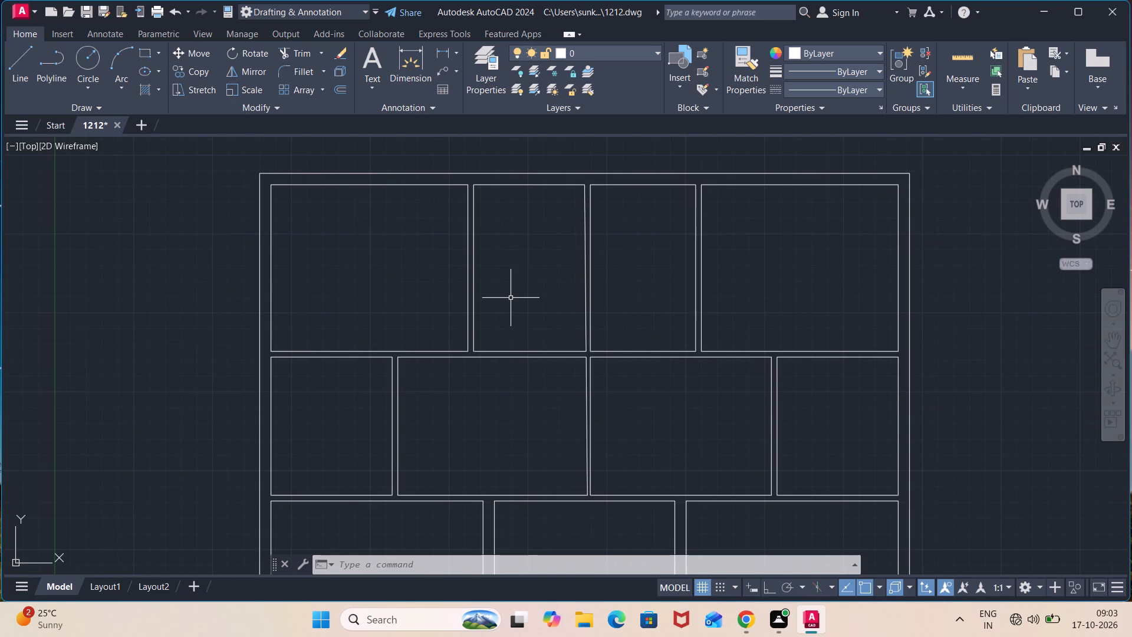
Open the recent drawing All blocks and items.dwg and dismiss the missing SHX files notice without choosing replacements.
left_click(40, 14)
left_click(23, 12)
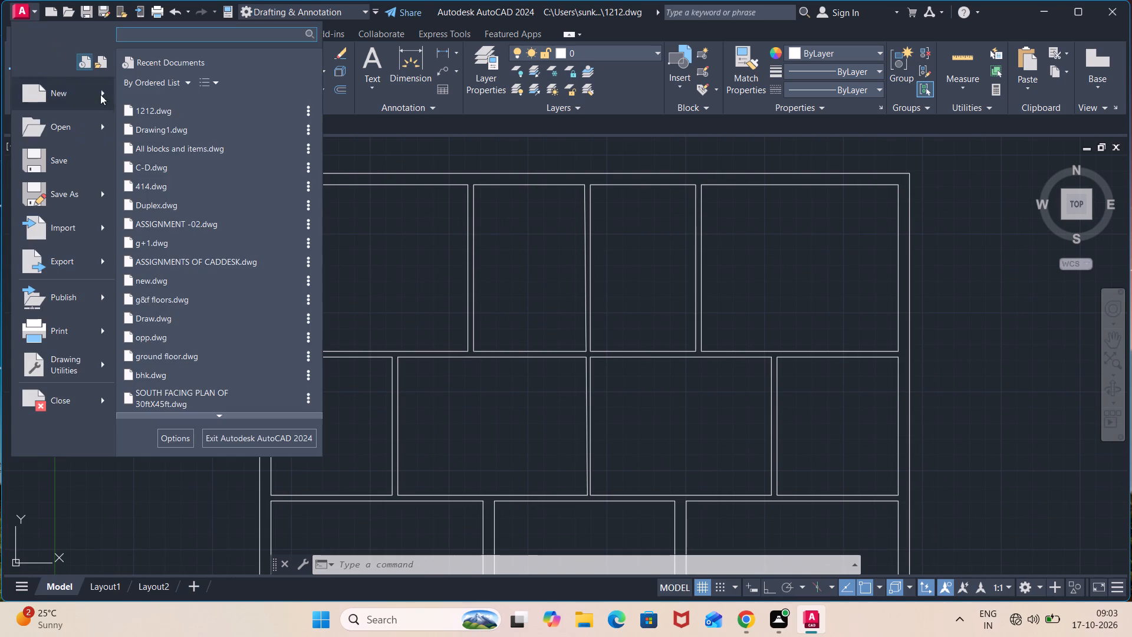
left_click(183, 147)
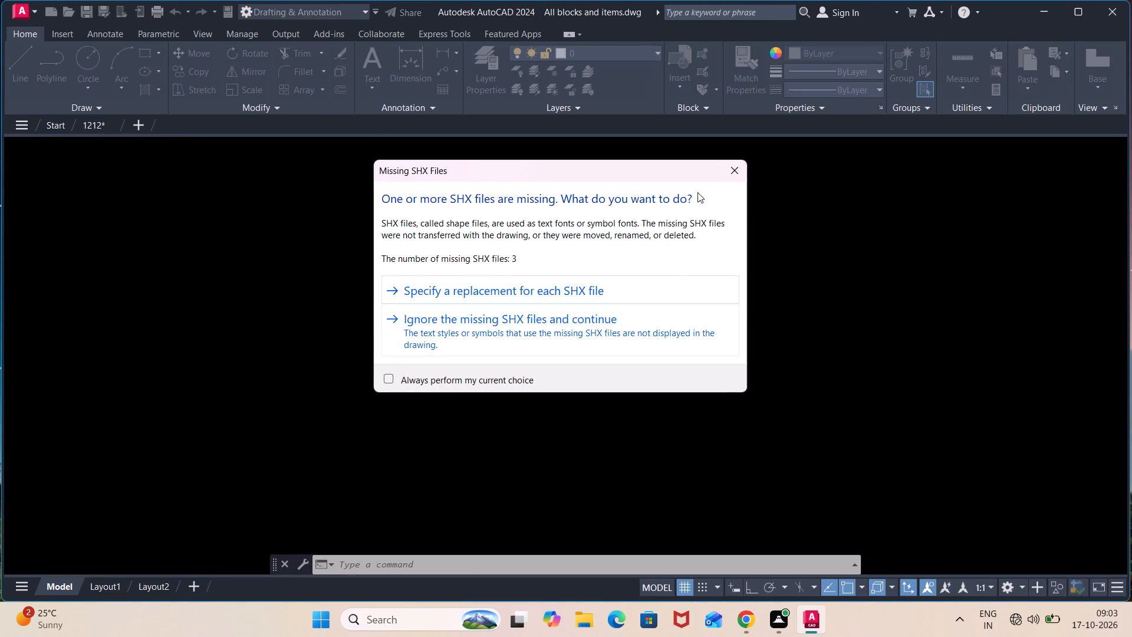
left_click(734, 164)
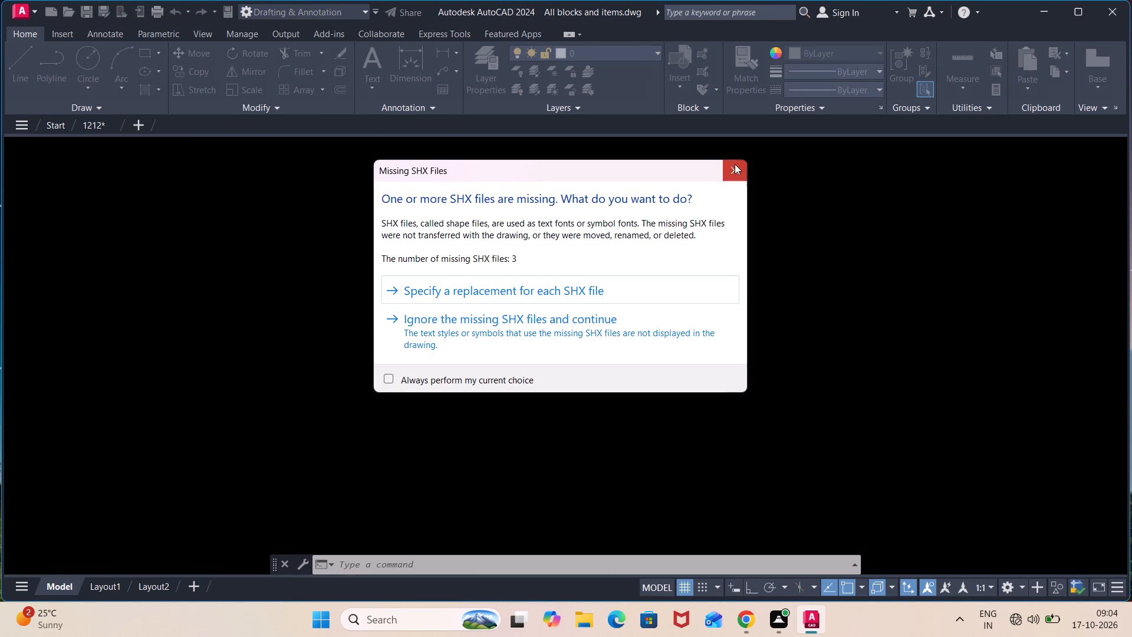
Look through the block library's furniture sections for a suitable dining table set.
scroll(544, 391, "down", 1)
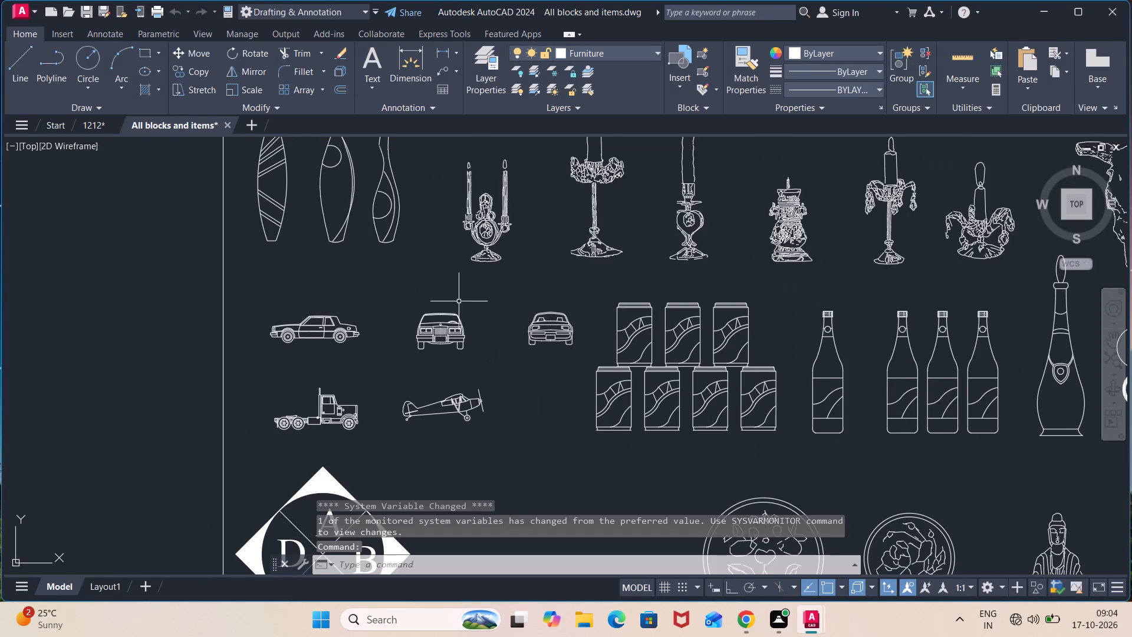
middle_click_drag(459, 300, 323, 405)
scroll(648, 316, "down", 1)
middle_click_drag(655, 288, 651, 288)
scroll(655, 288, "down", 1)
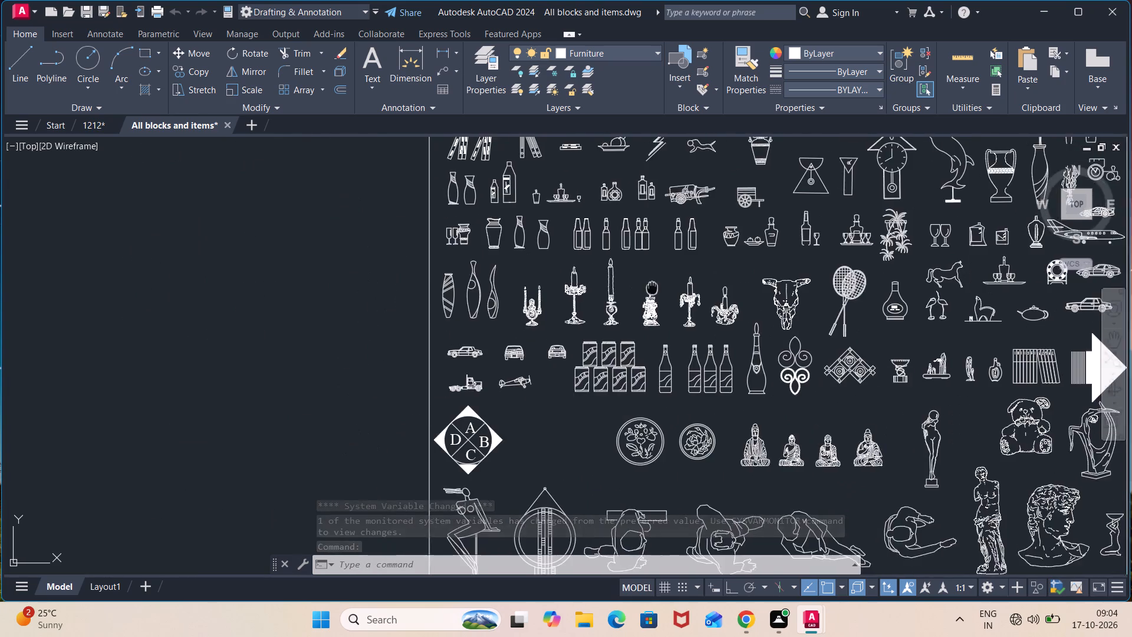
middle_click_drag(651, 288, 212, 316)
middle_click_drag(552, 275, 0, 128)
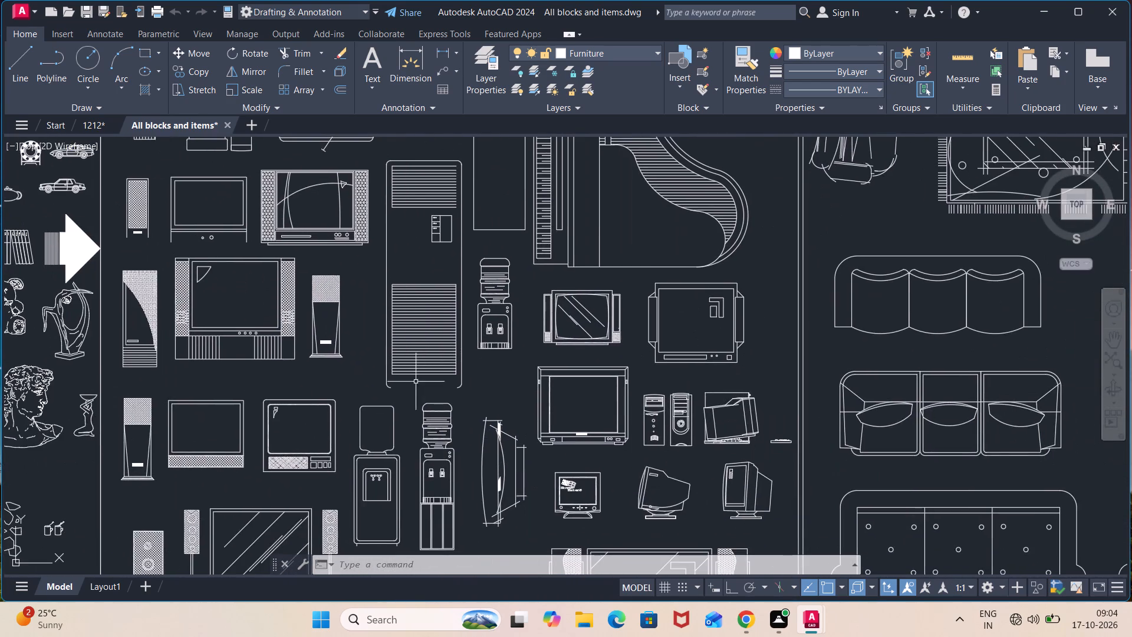
middle_click_drag(642, 441, 63, 286)
middle_click_drag(478, 386, 186, 171)
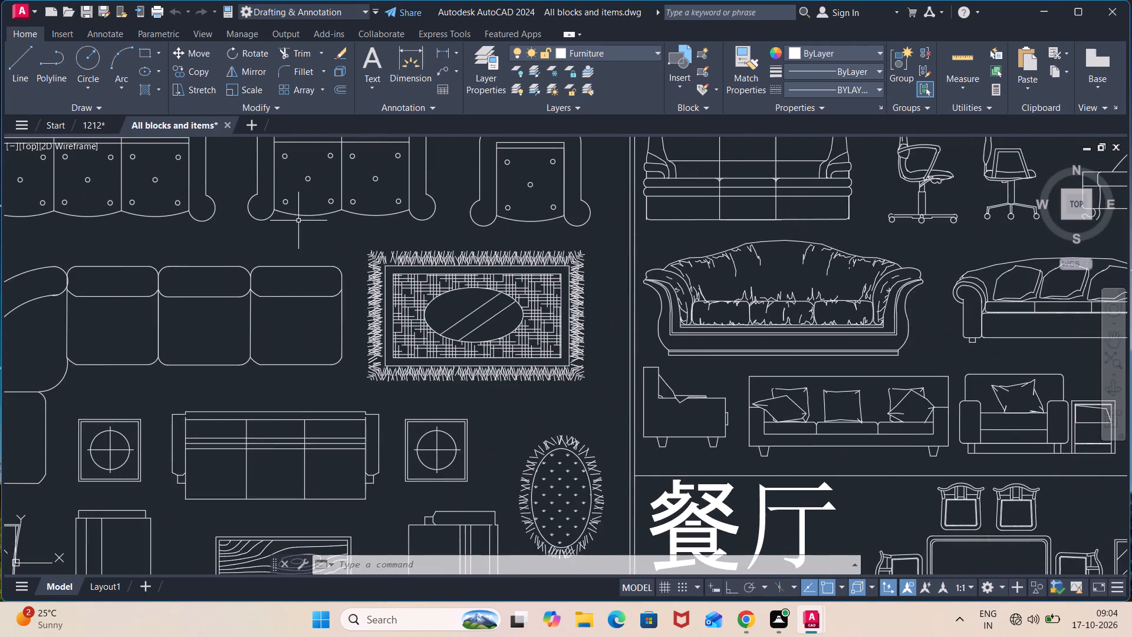
middle_click_drag(634, 308, 239, 162)
scroll(478, 303, "down", 1)
middle_click_drag(472, 298, 466, 296)
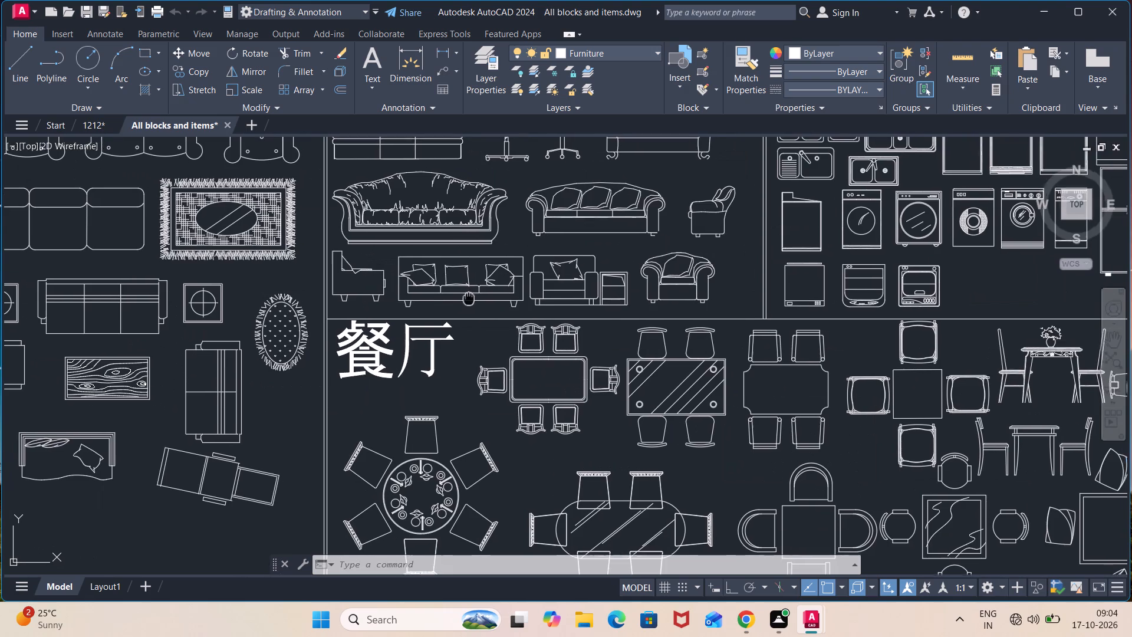
middle_click_drag(466, 296, 345, 245)
scroll(360, 219, "up", 2)
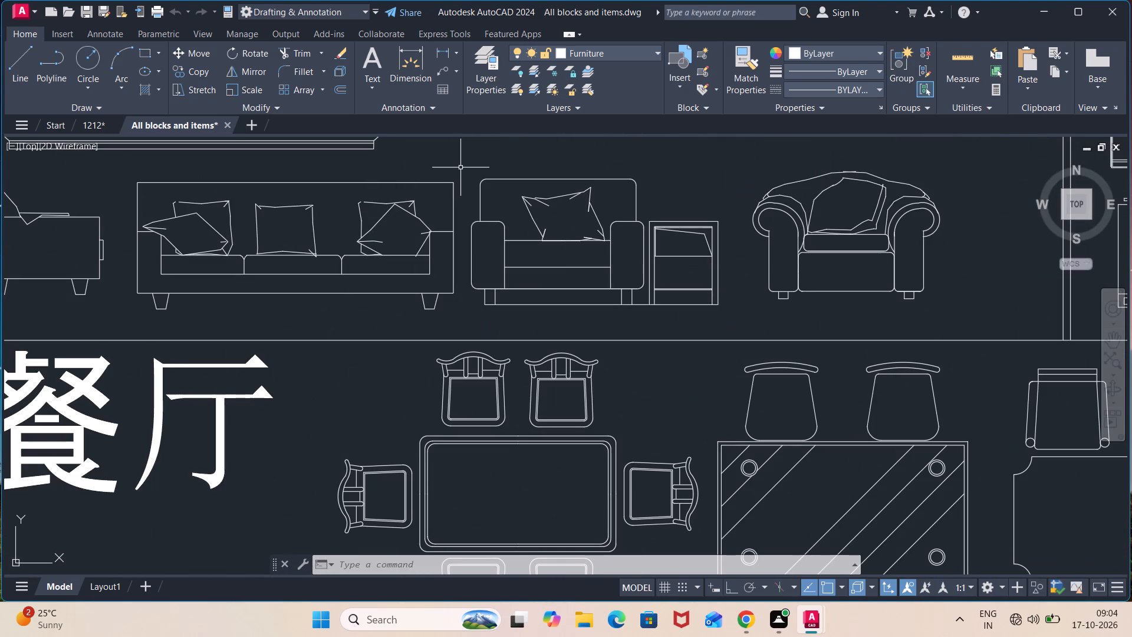
scroll(523, 293, "down", 4)
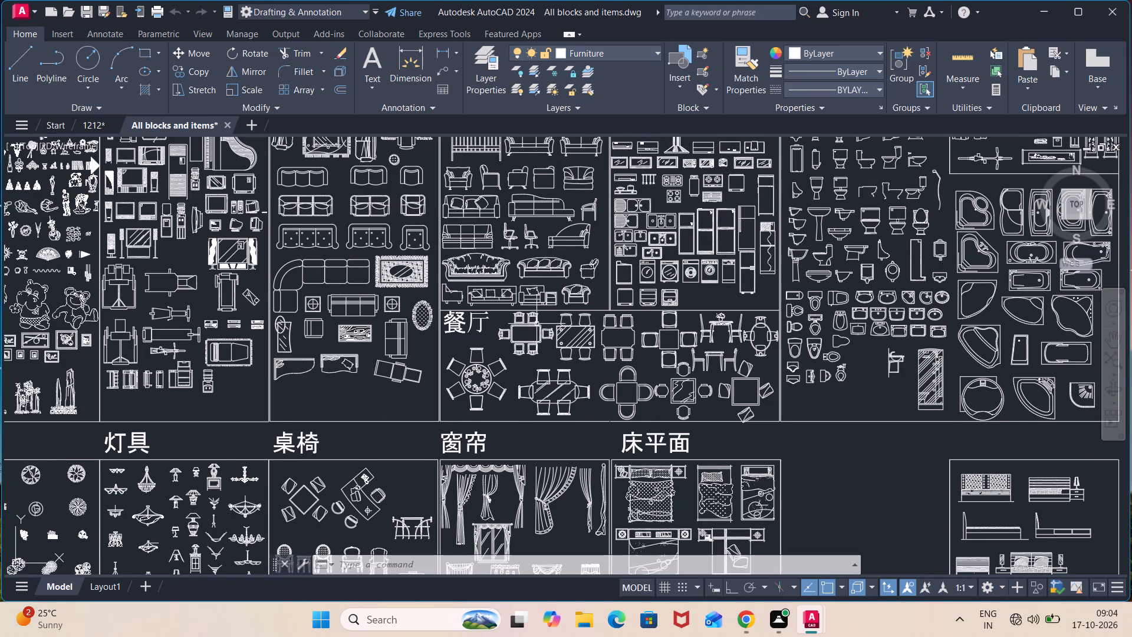
middle_click_drag(537, 324, 422, 242)
scroll(465, 264, "up", 2)
middle_click_drag(464, 313, 435, 279)
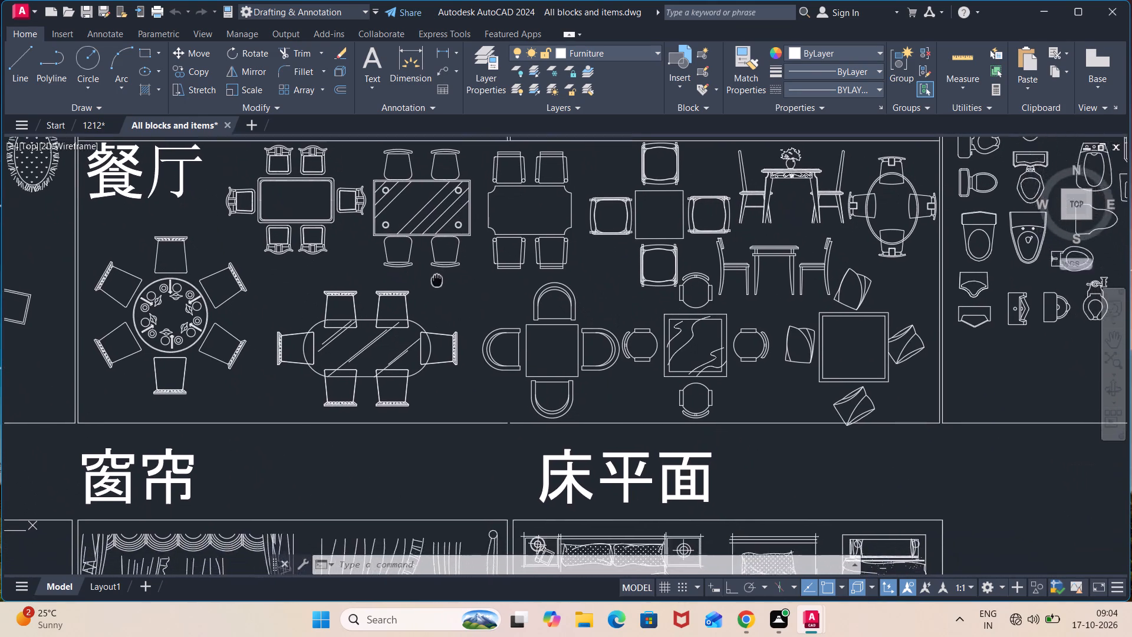
middle_click_drag(435, 279, 377, 205)
scroll(414, 232, "up", 1)
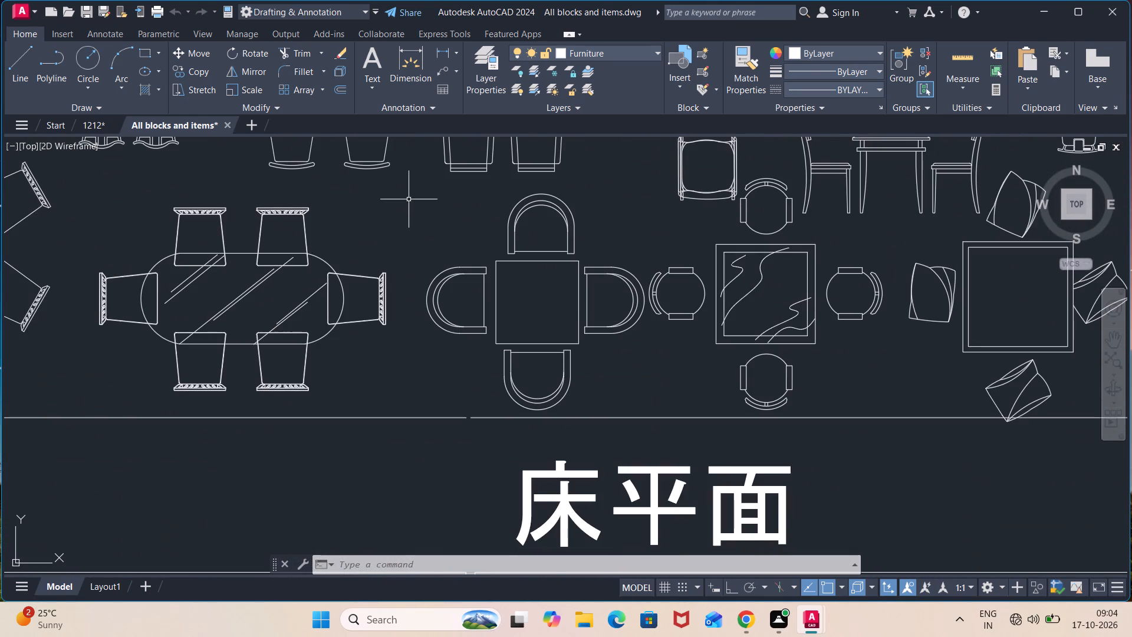
Copy the oval glass-top dining table with six chairs from the block library to the clipboard.
left_click(408, 196)
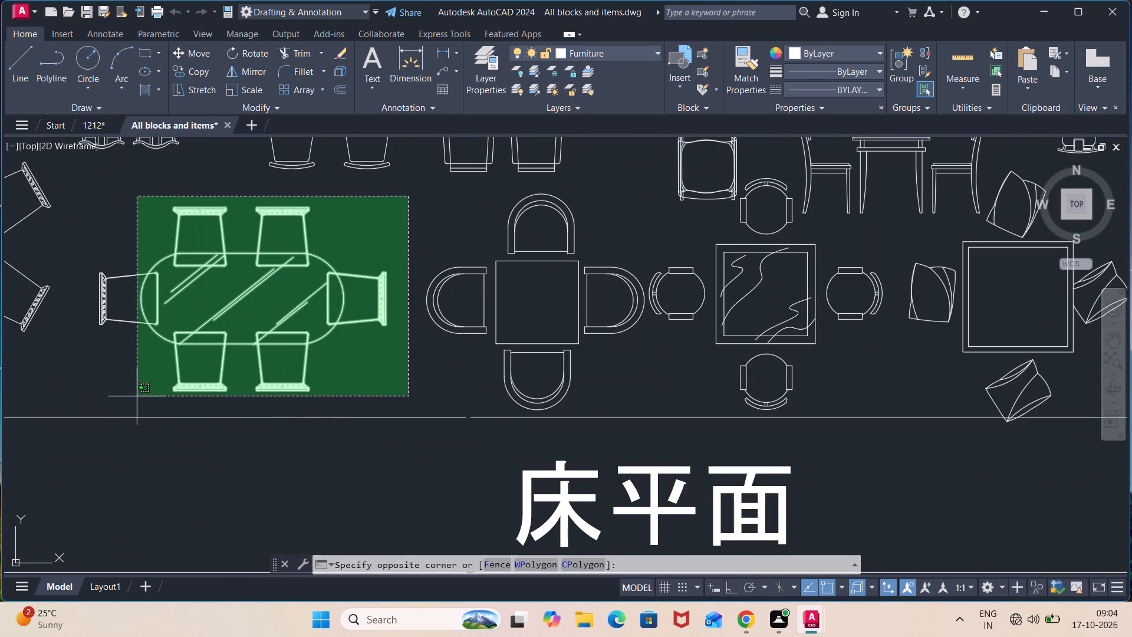
left_click(77, 398)
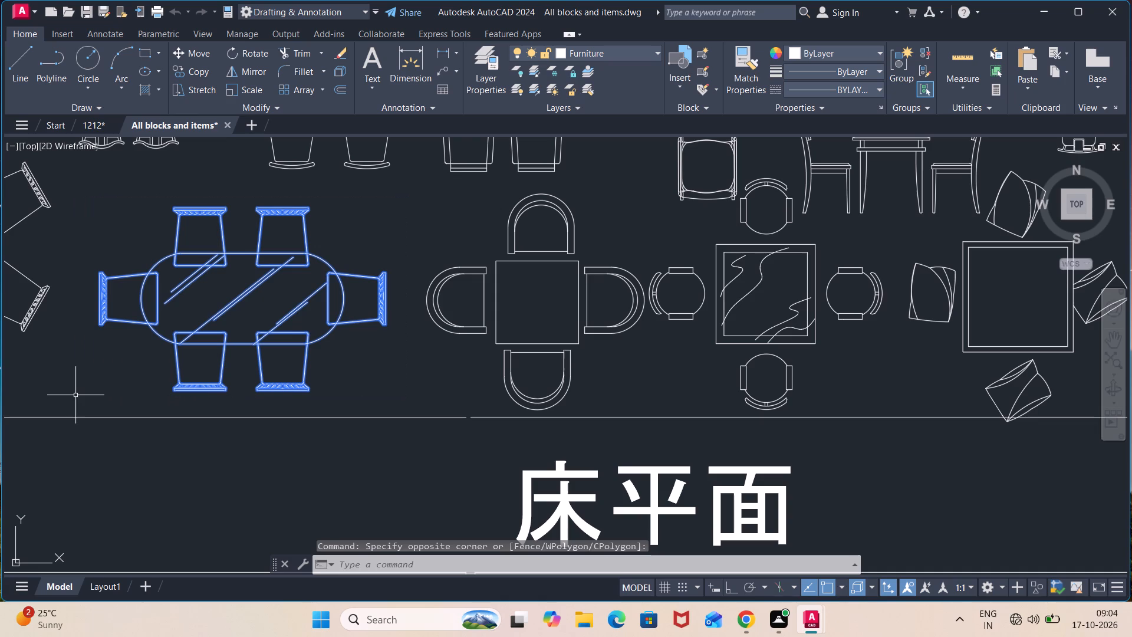
key("ctrl+c")
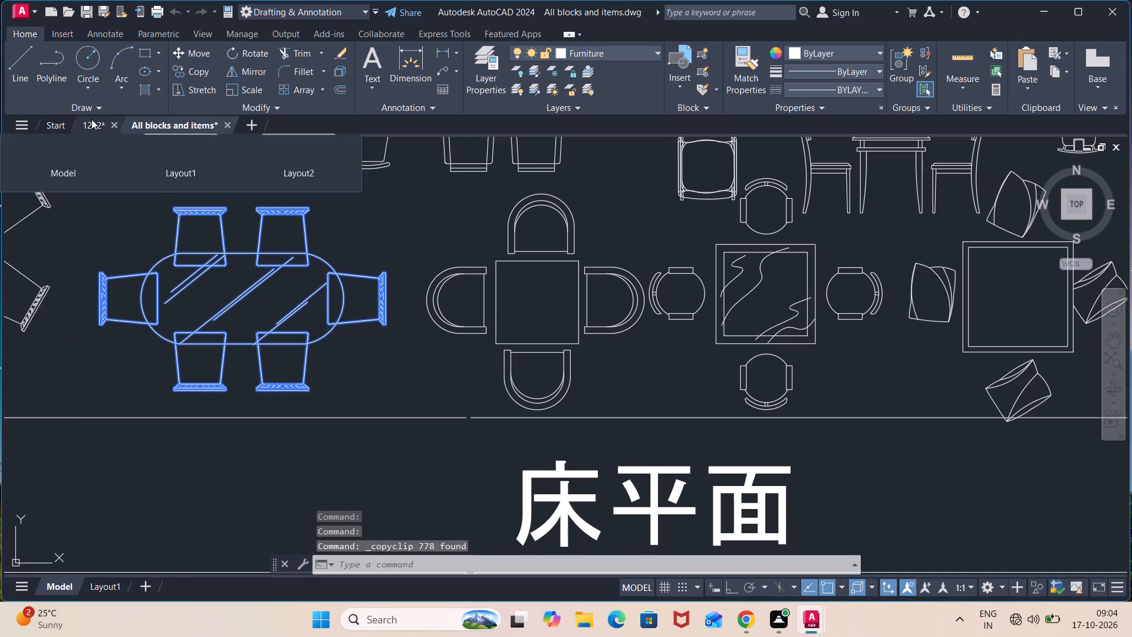
Paste the dining set into drawing 1212 with a 270° rotation, placing it outside the plan beside its left wall.
left_click(91, 119)
left_click(481, 417)
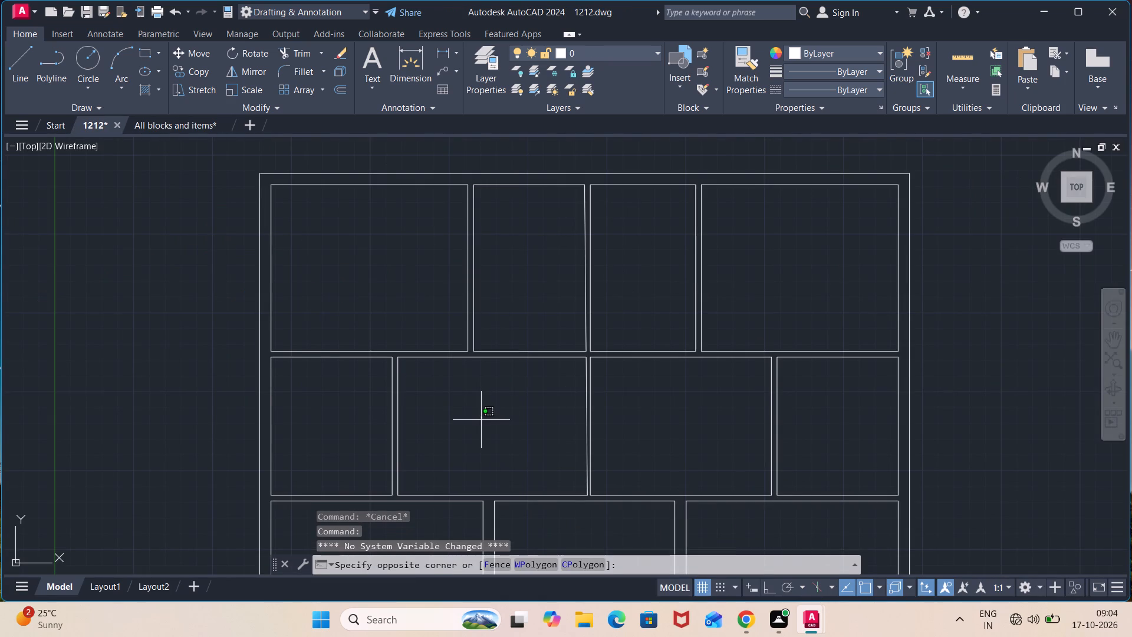
key("ctrl+v")
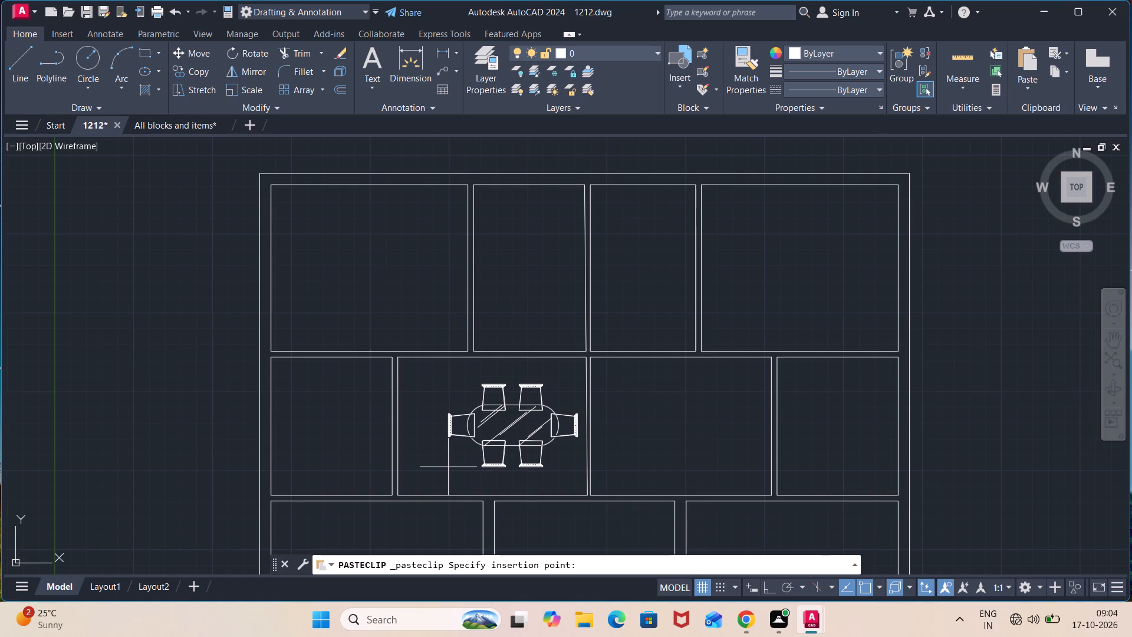
type("ro")
key("Return")
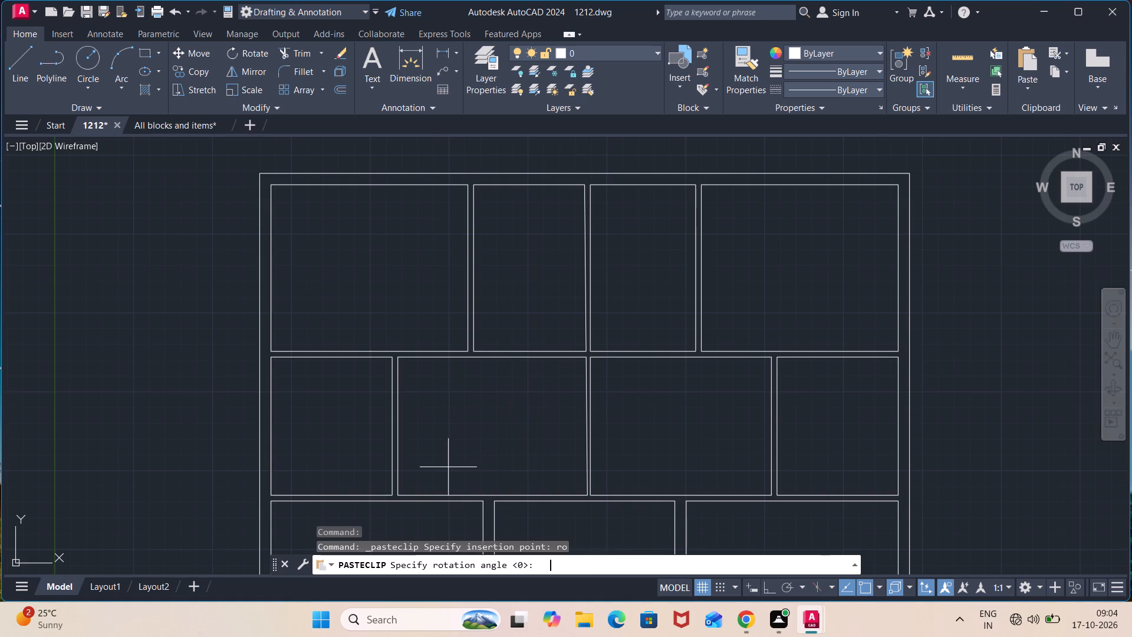
type("270")
key("Return")
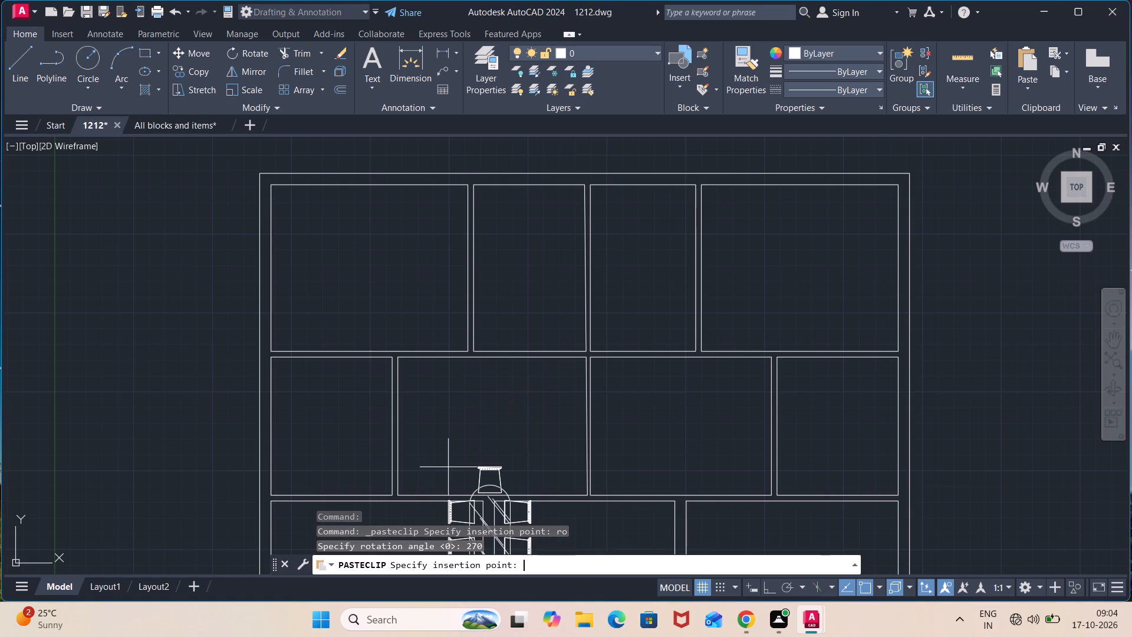
scroll(504, 364, "up", 1)
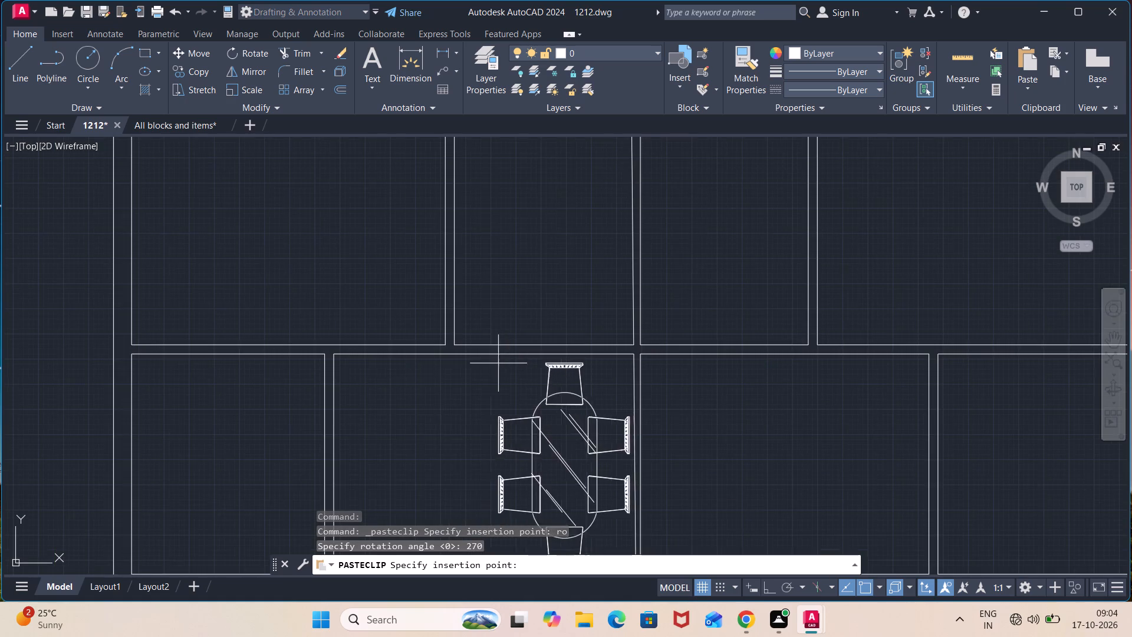
scroll(196, 336, "down", 3)
left_click(98, 326)
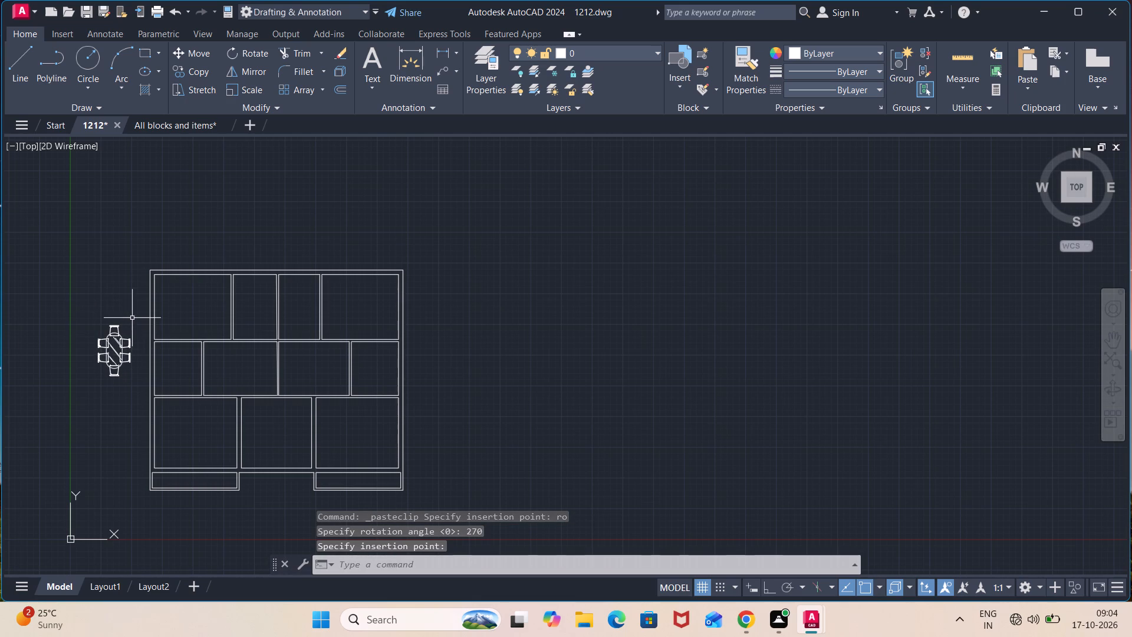
Scale the pasted dining set down freehand to about a third of its size, using a base point at its bottom chair.
left_click_drag(140, 303, 139, 309)
left_click(78, 390)
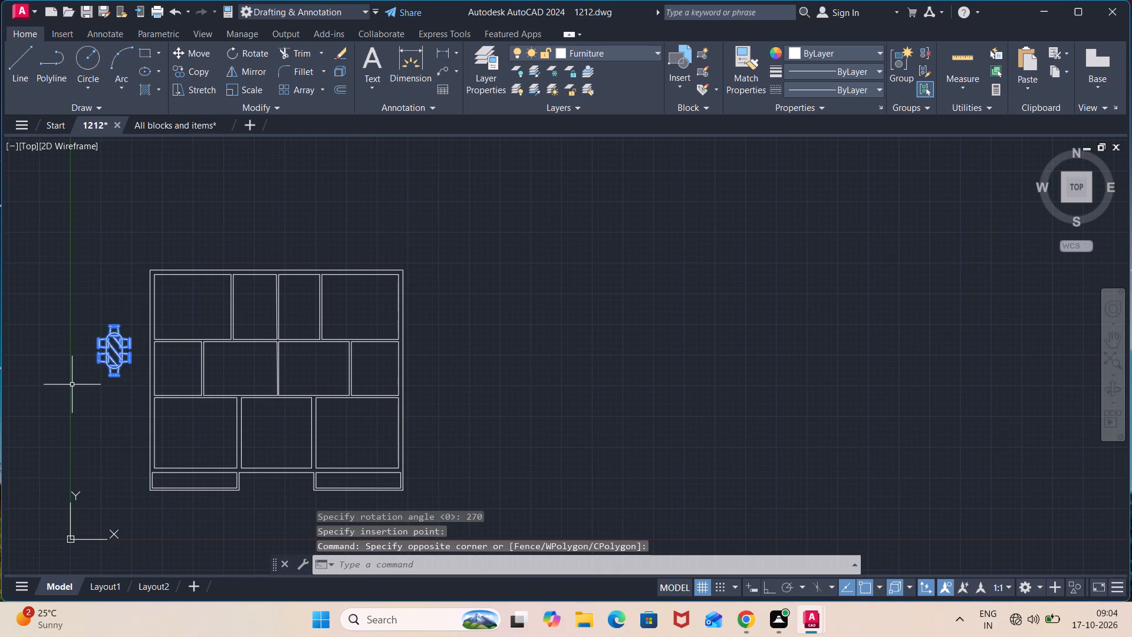
type("sc")
key("Return")
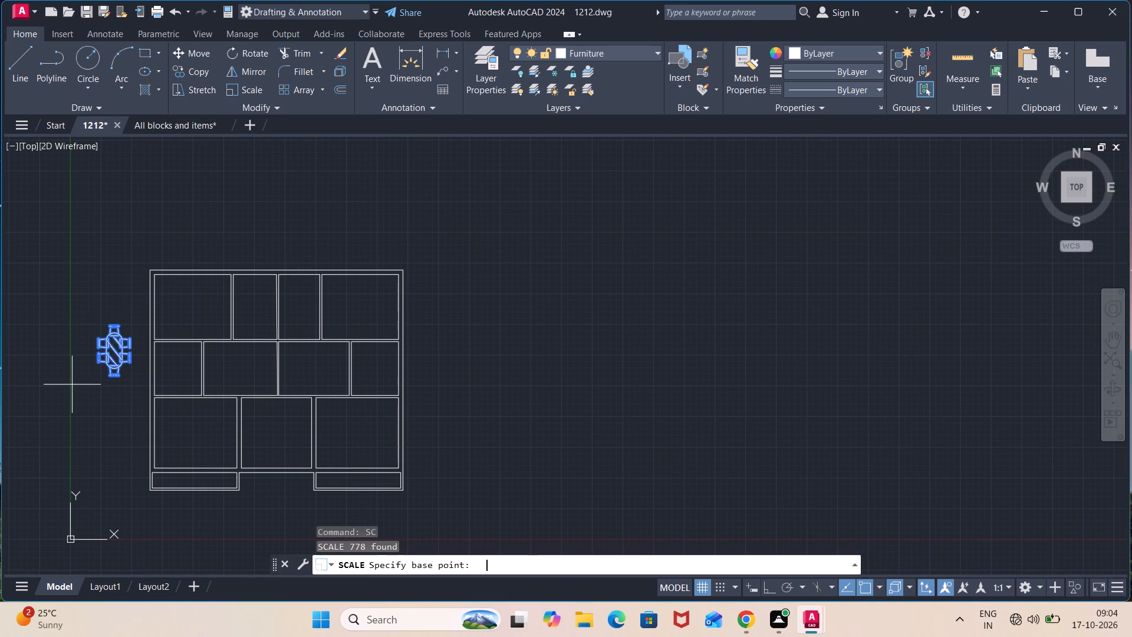
scroll(105, 355, "up", 2)
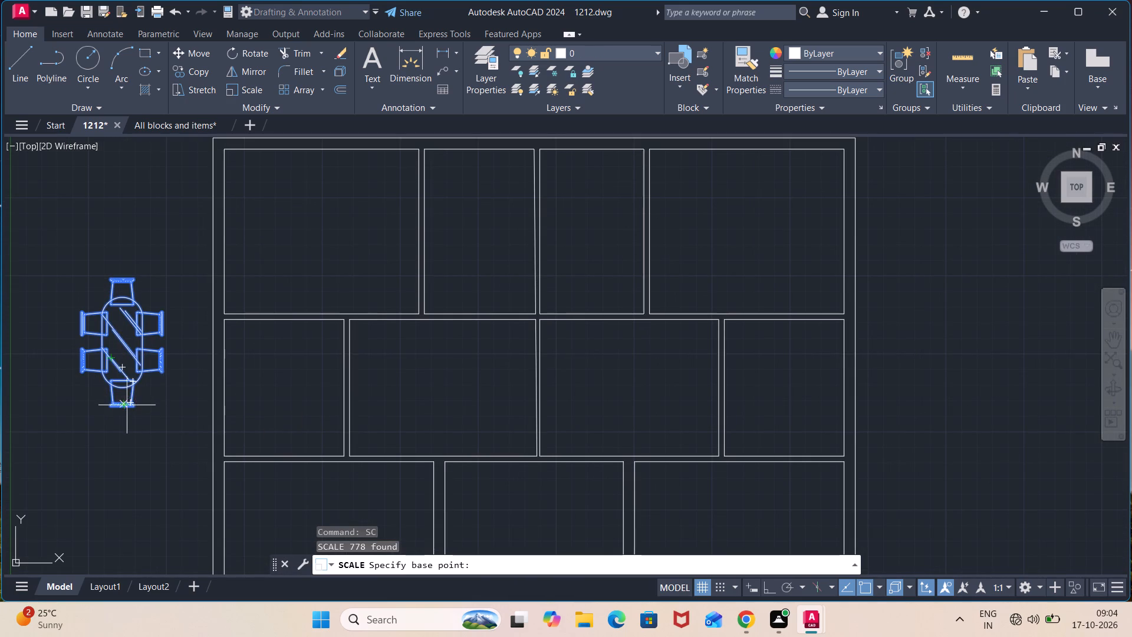
left_click(135, 410)
left_click(123, 385)
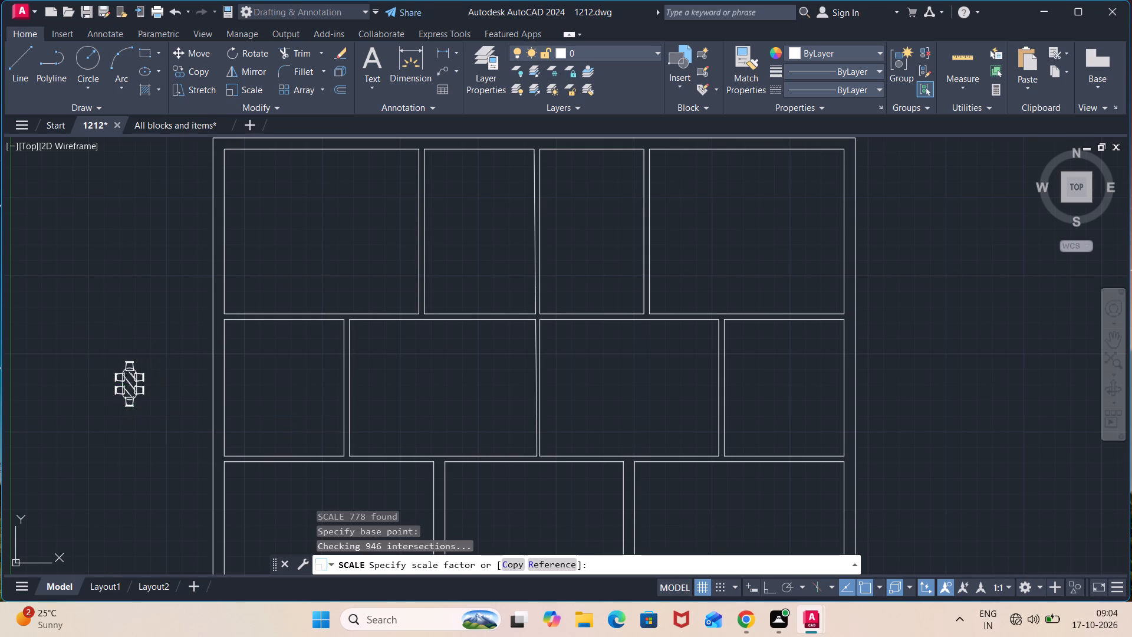
Move the reduced dining set into the middle row's second room from the left, near that room's right wall.
left_click_drag(169, 341, 169, 351)
left_click(83, 419)
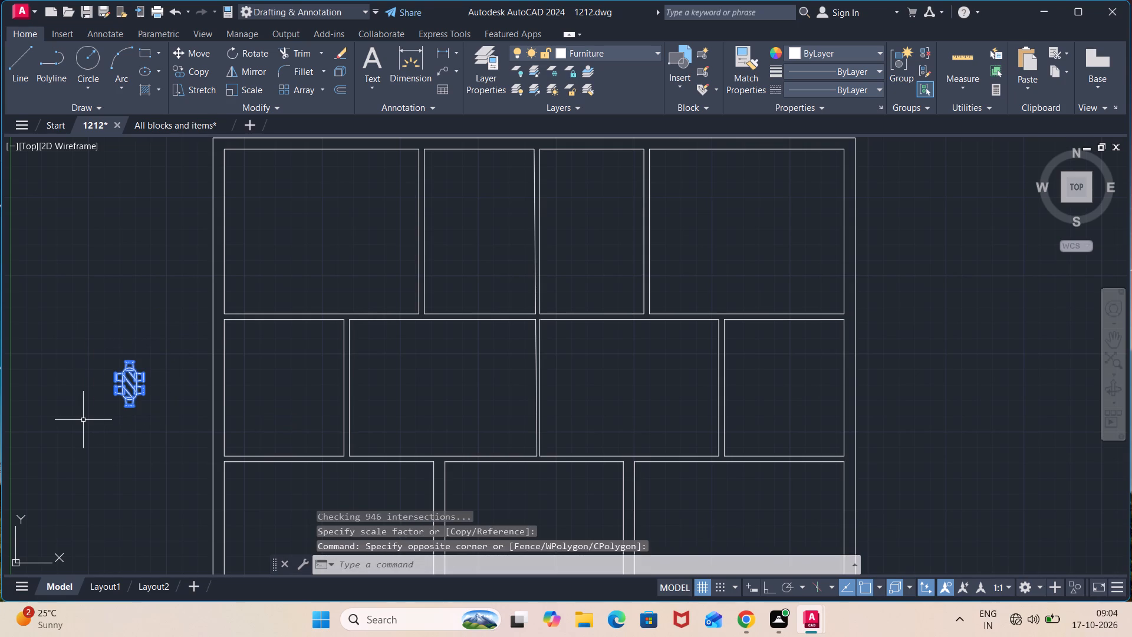
key("m")
key("Return")
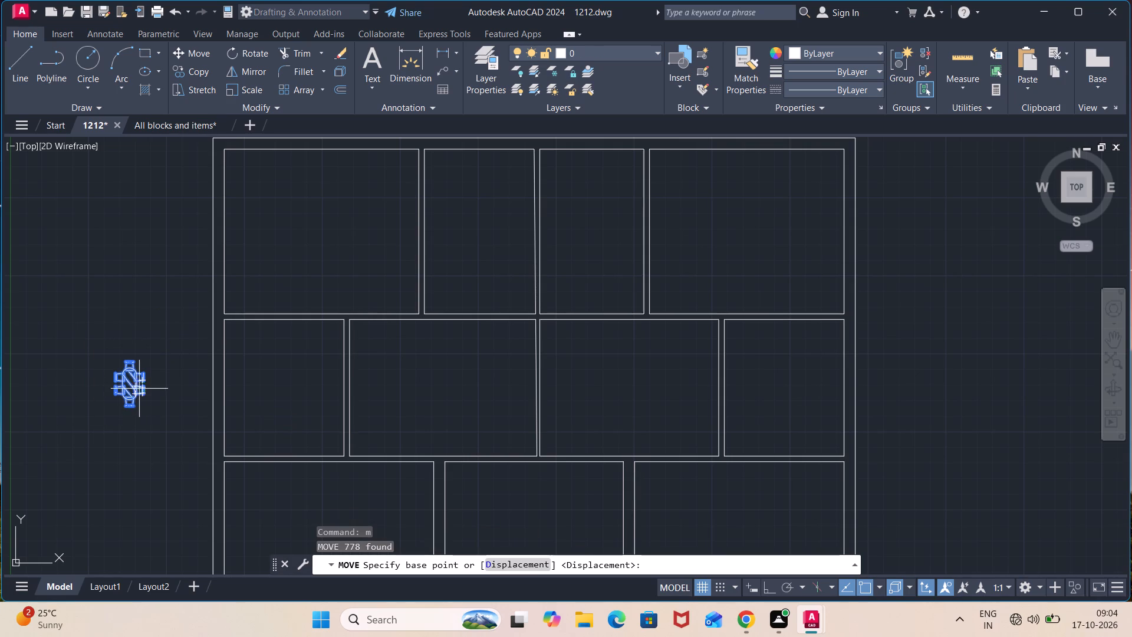
left_click(140, 389)
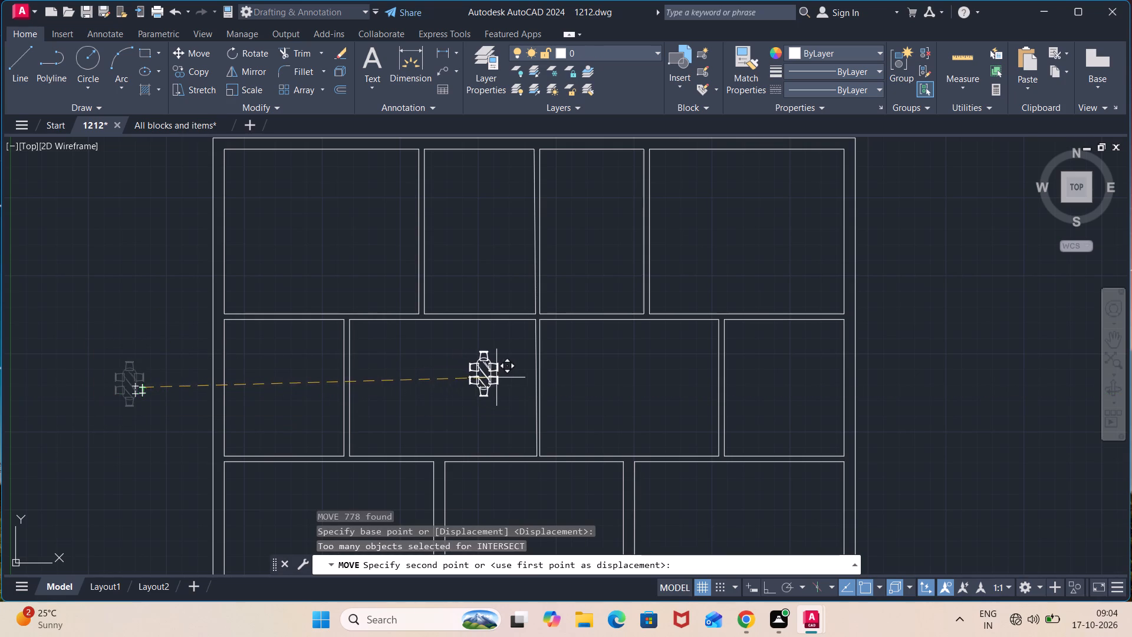
scroll(513, 387, "up", 2)
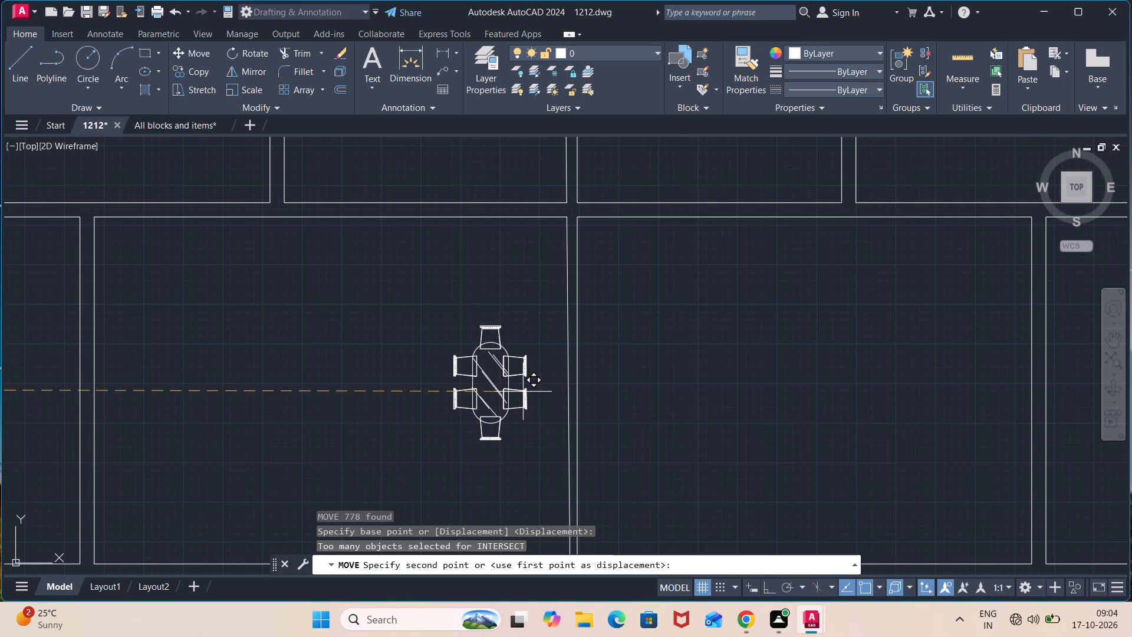
left_click(524, 392)
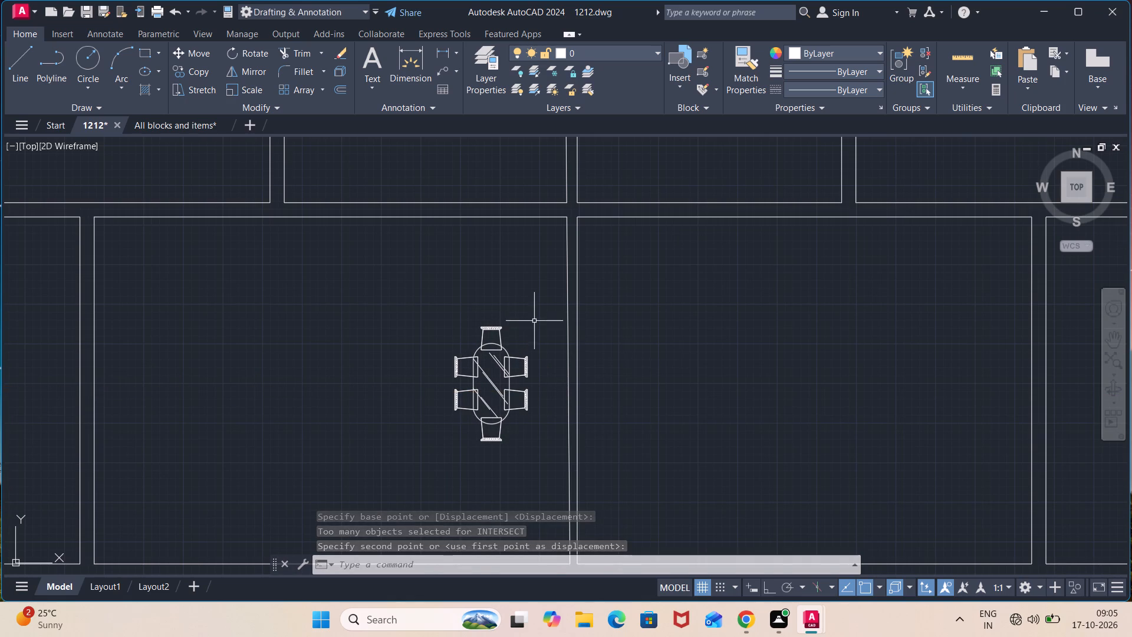
Copy the dining set into the middle row's third room from the left, level with the original and near that room's left wall.
left_click_drag(554, 306, 561, 321)
left_click(439, 503)
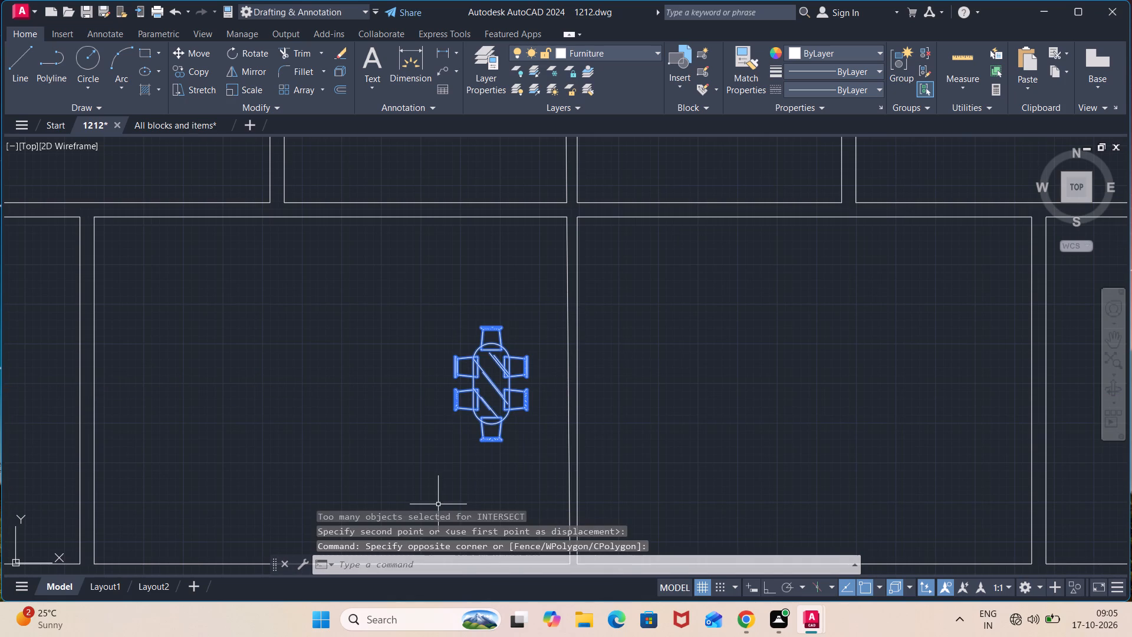
key("ctrl+c")
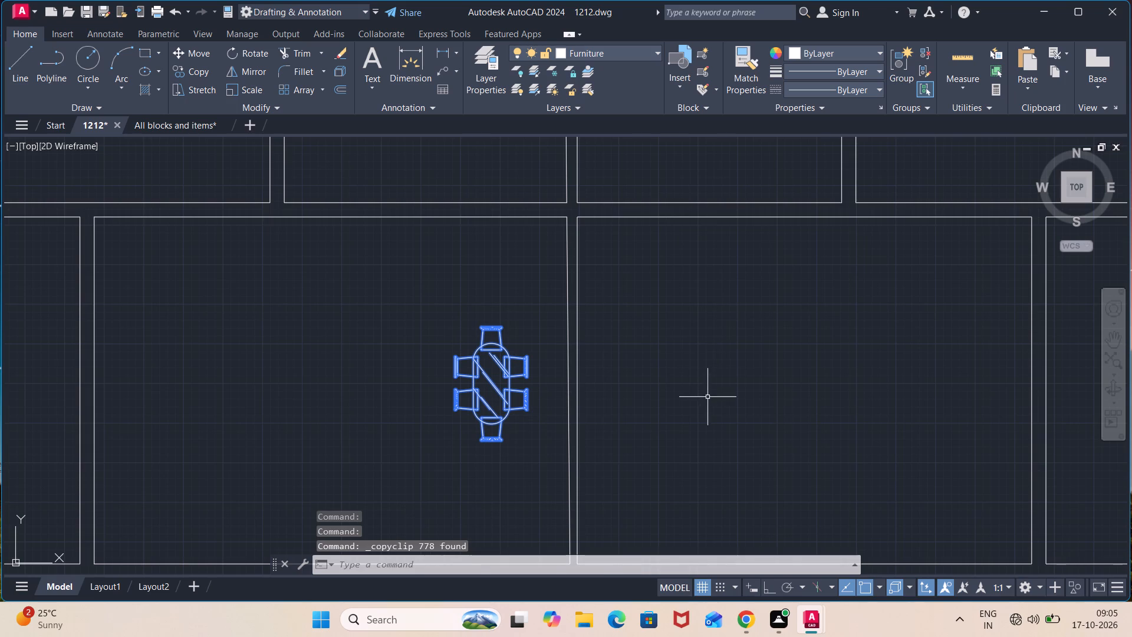
left_click(693, 398)
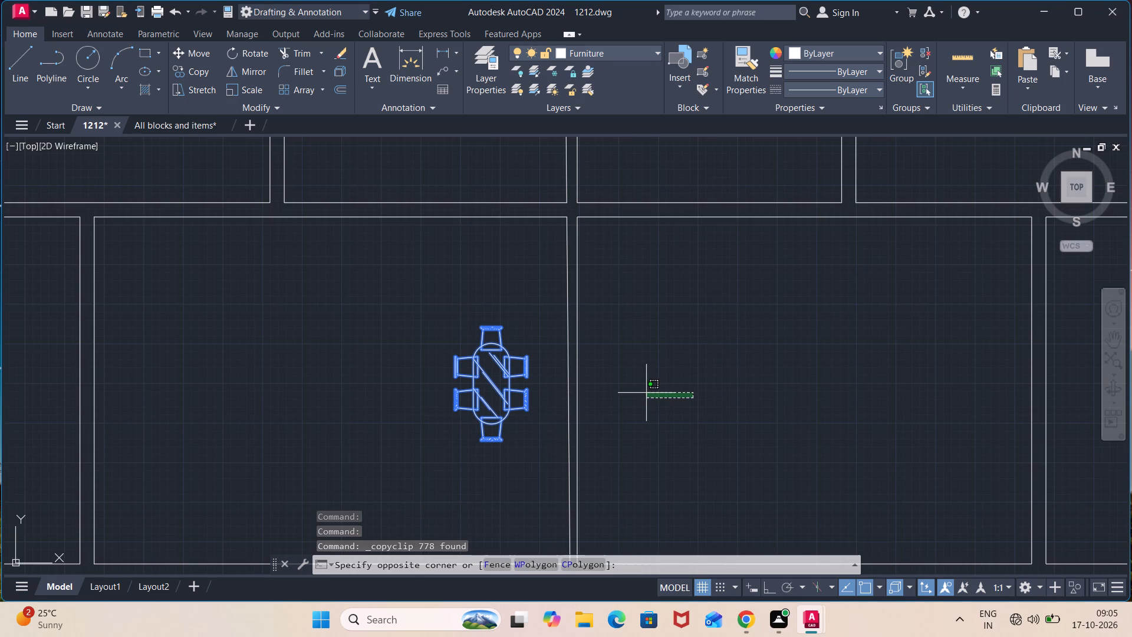
key("ctrl+v")
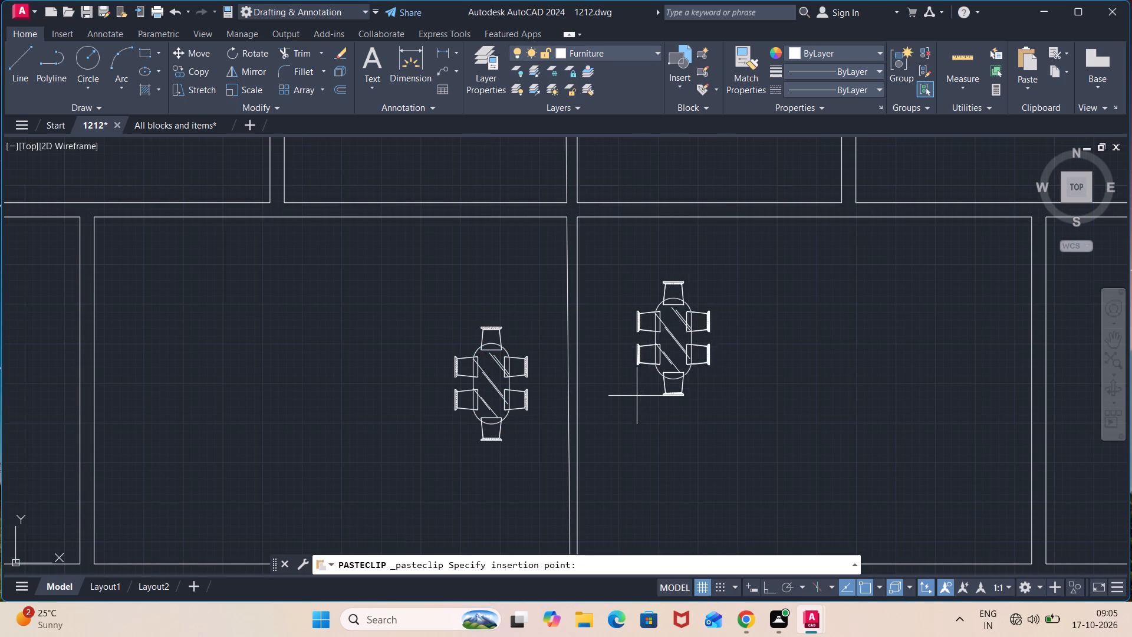
left_click(616, 440)
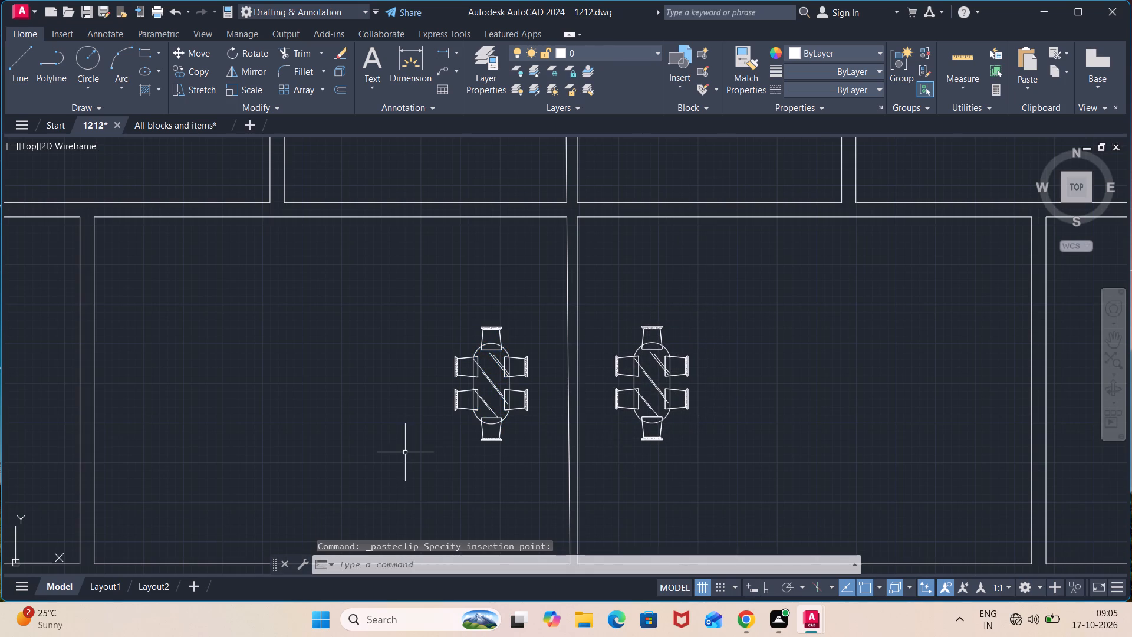
Offset the lower and upper wall lines of the bottom row's middle room 3' into the room.
scroll(405, 452, "down", 2)
middle_click_drag(391, 457, 357, 354)
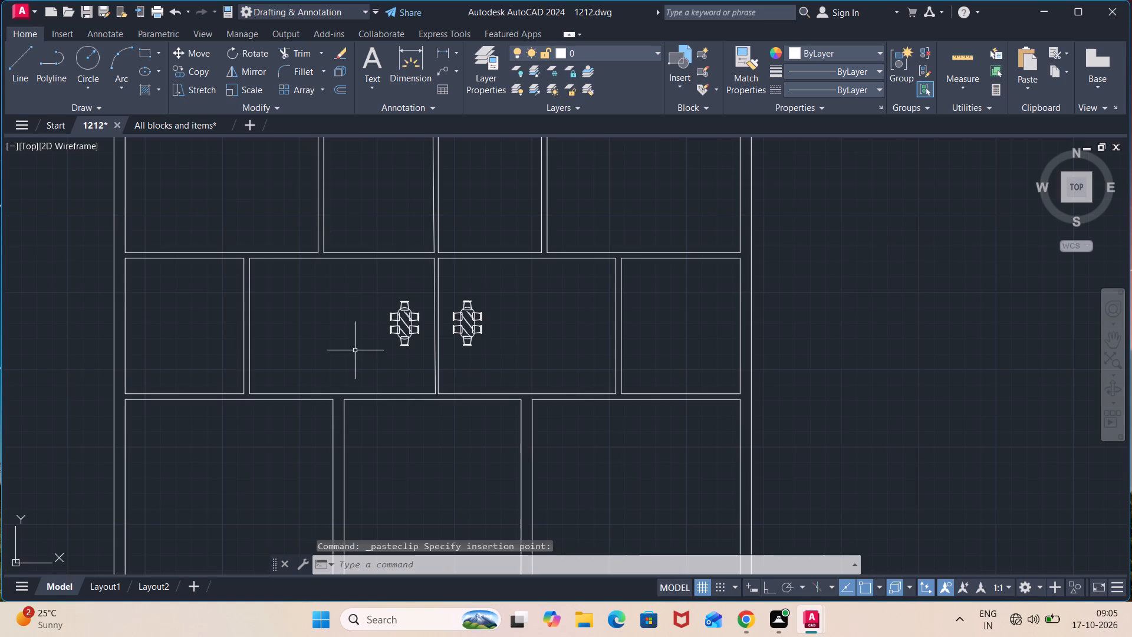
scroll(355, 350, "up", 1)
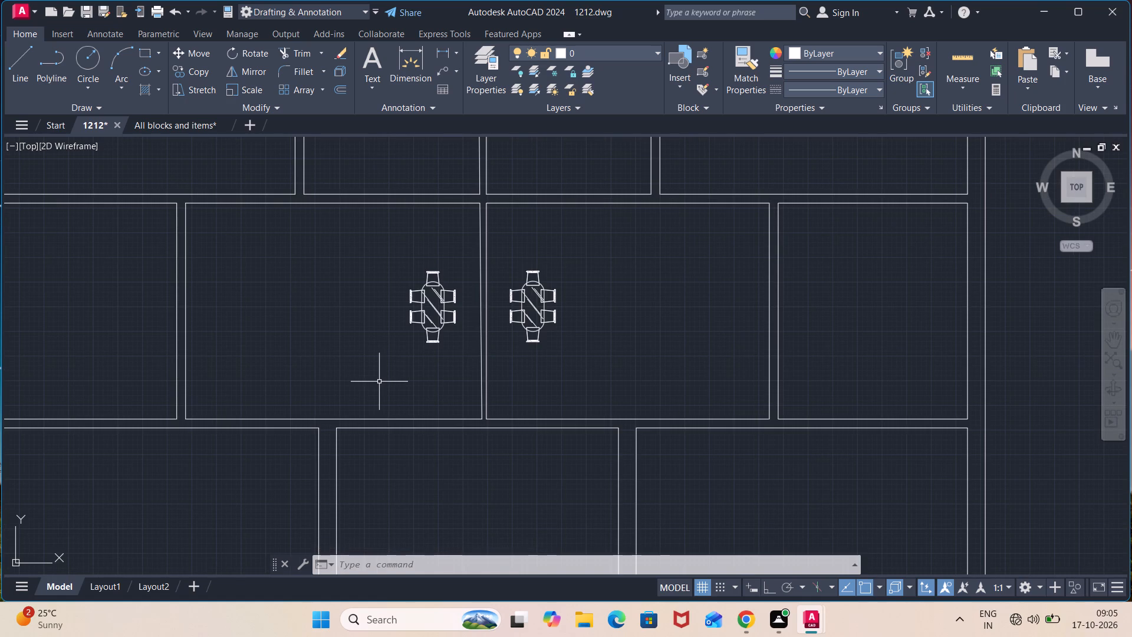
scroll(431, 485, "down", 1)
middle_click_drag(402, 445, 371, 403)
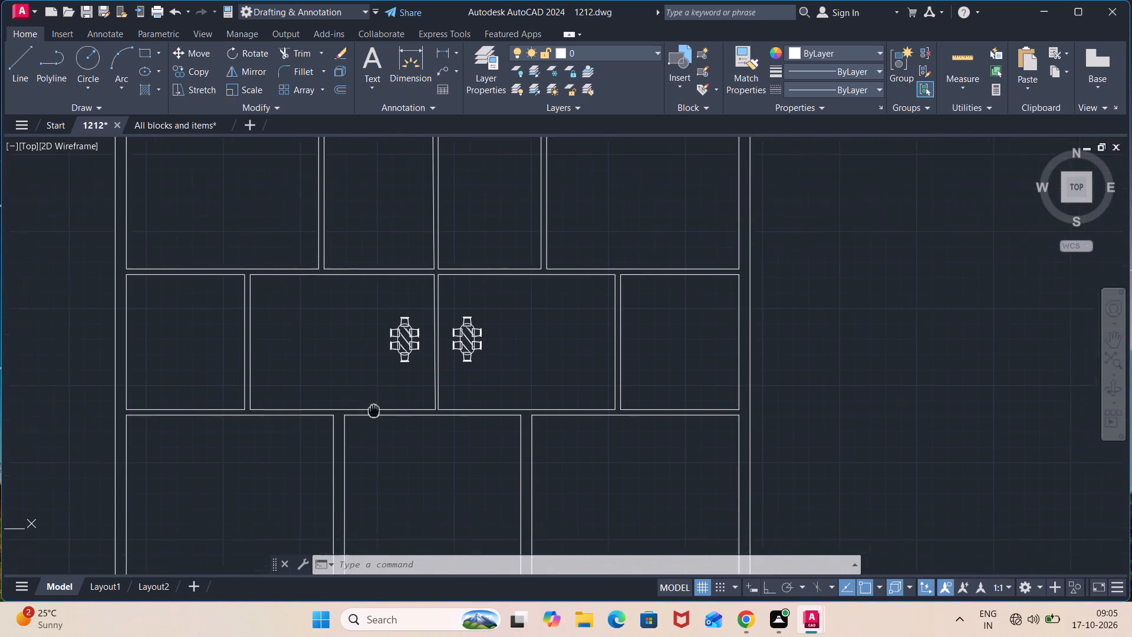
middle_click_drag(371, 403, 332, 326)
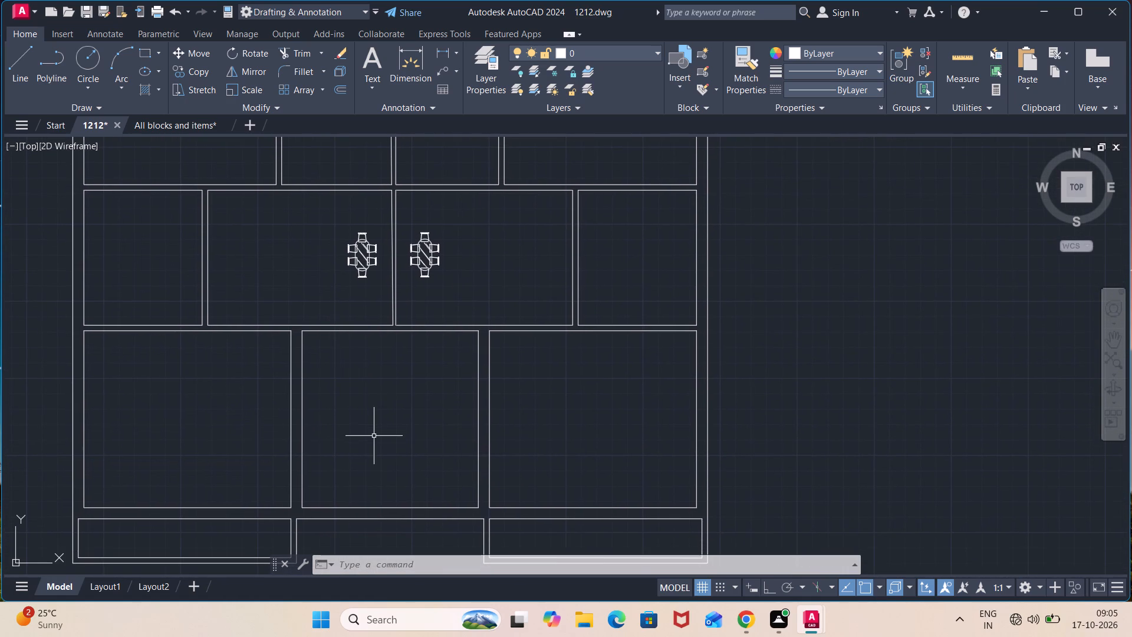
key("o")
key("Return")
type("3'")
key("Return")
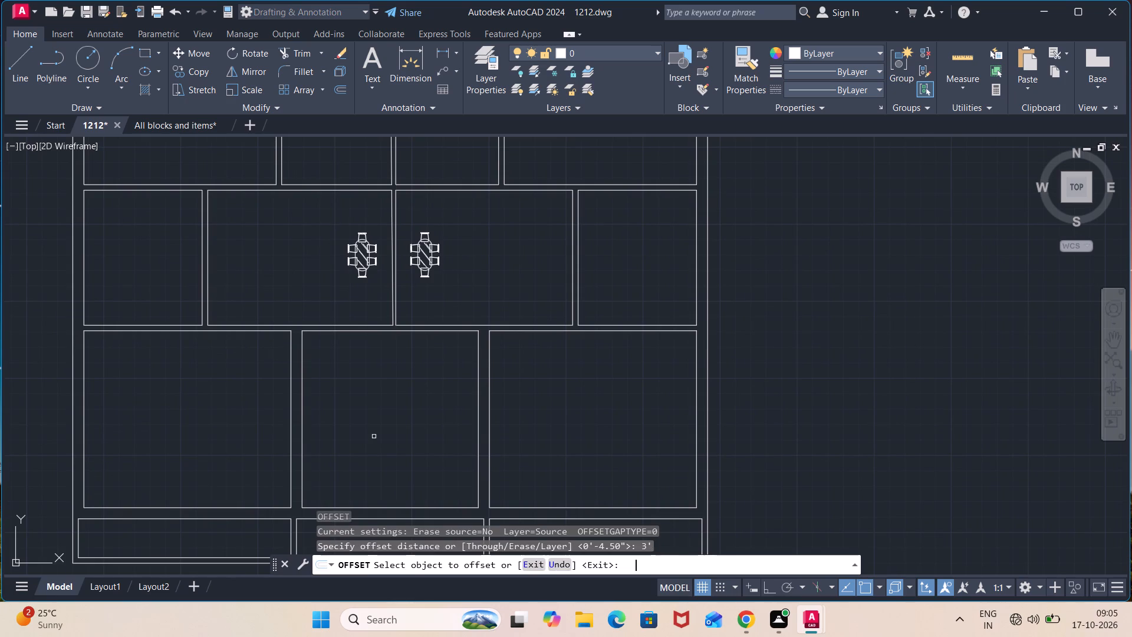
scroll(374, 436, "down", 2)
middle_click_drag(379, 436, 367, 382)
scroll(357, 369, "up", 2)
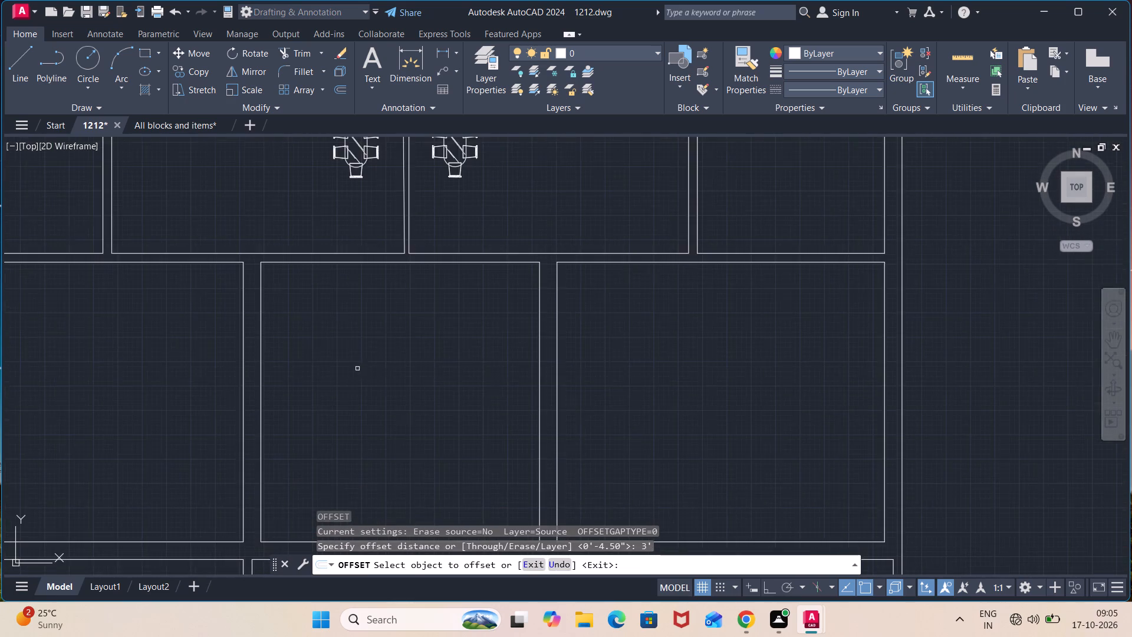
scroll(357, 369, "up", 1)
scroll(371, 396, "down", 1)
middle_click_drag(371, 395, 338, 291)
left_click(358, 382)
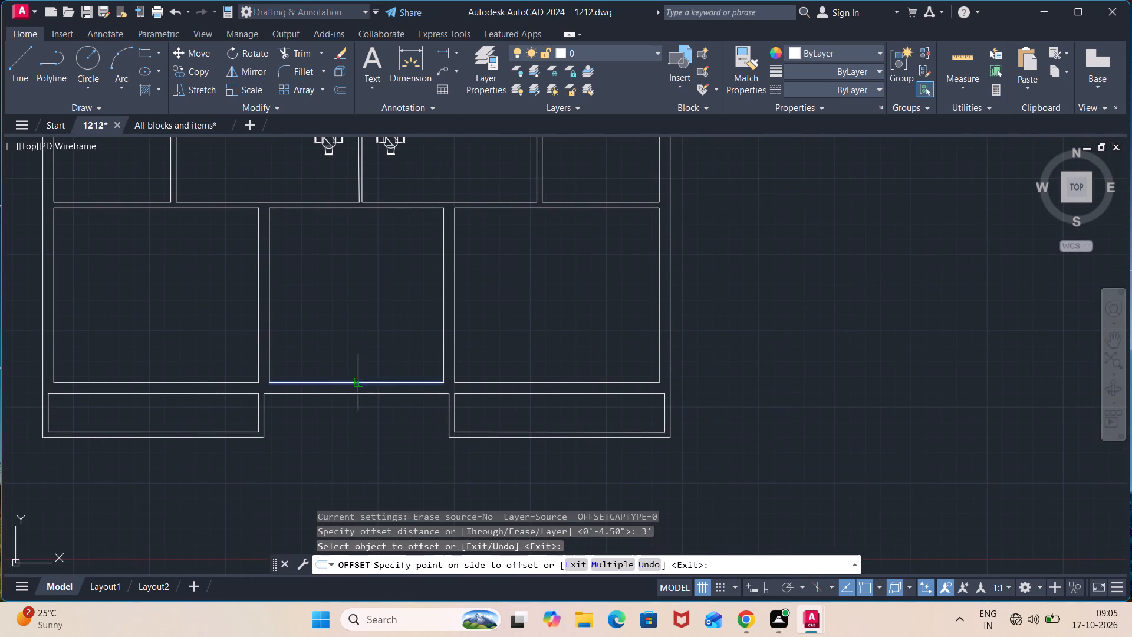
left_click(346, 332)
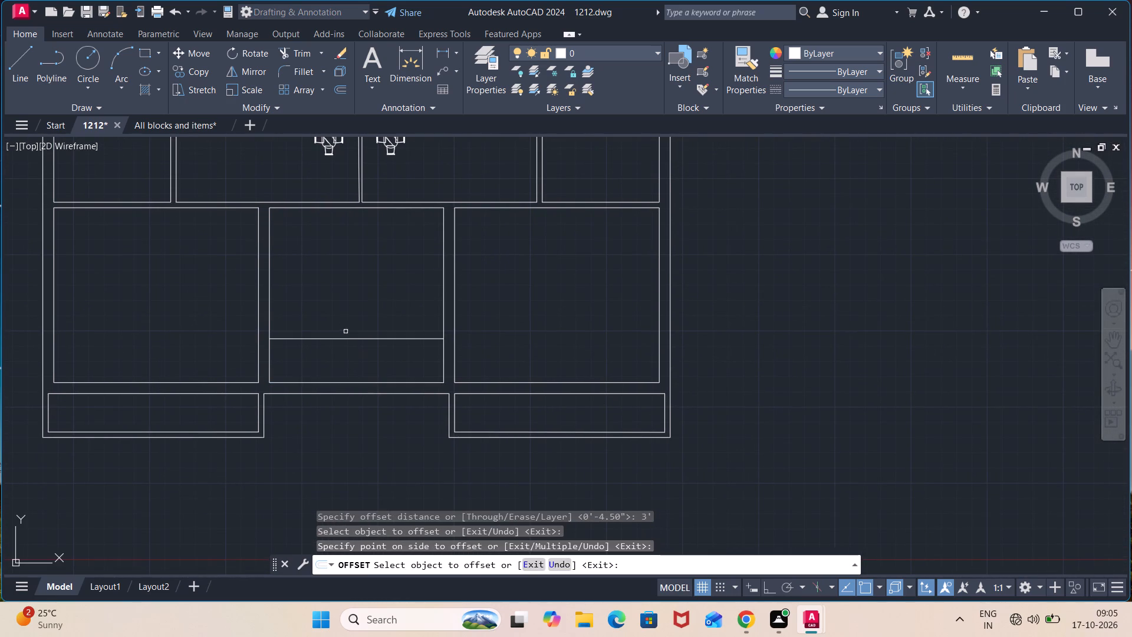
left_click(353, 208)
left_click(359, 296)
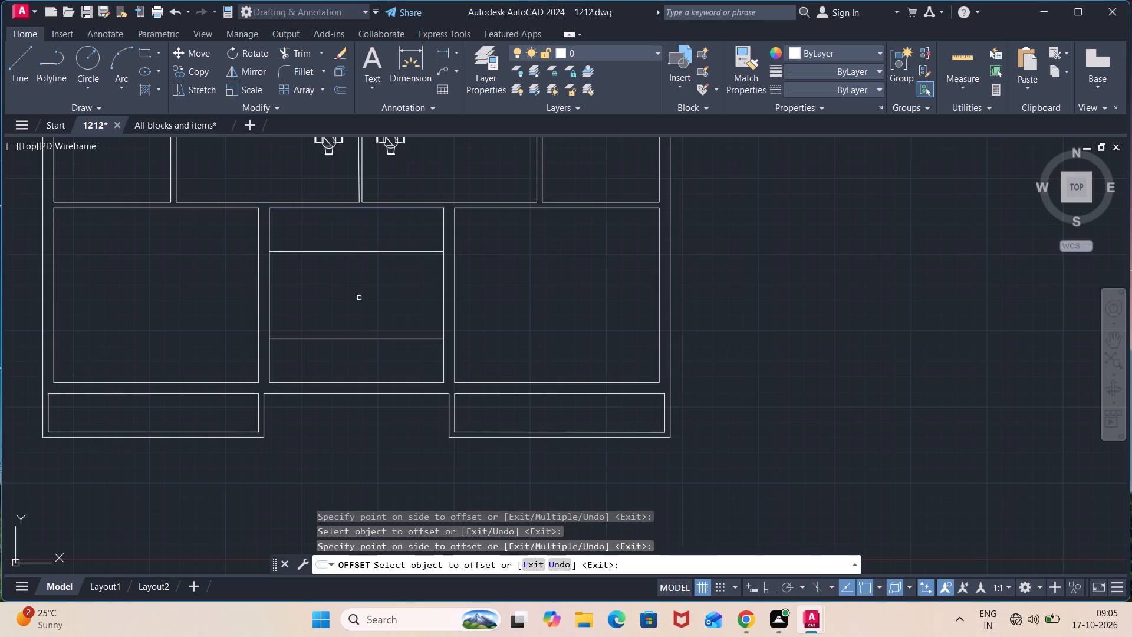
key("Escape")
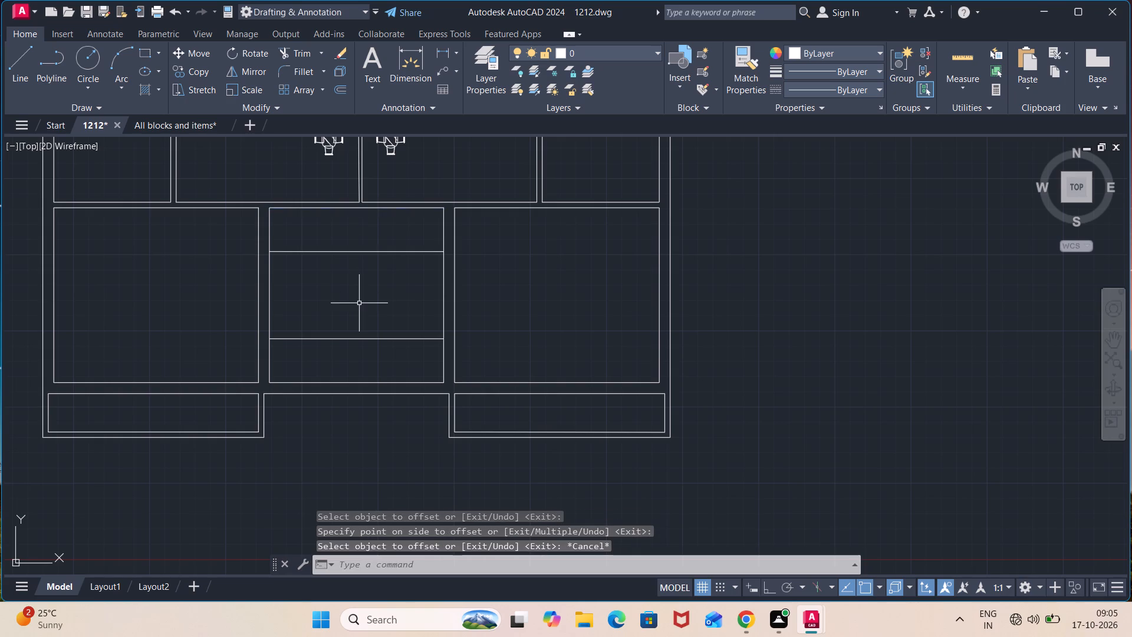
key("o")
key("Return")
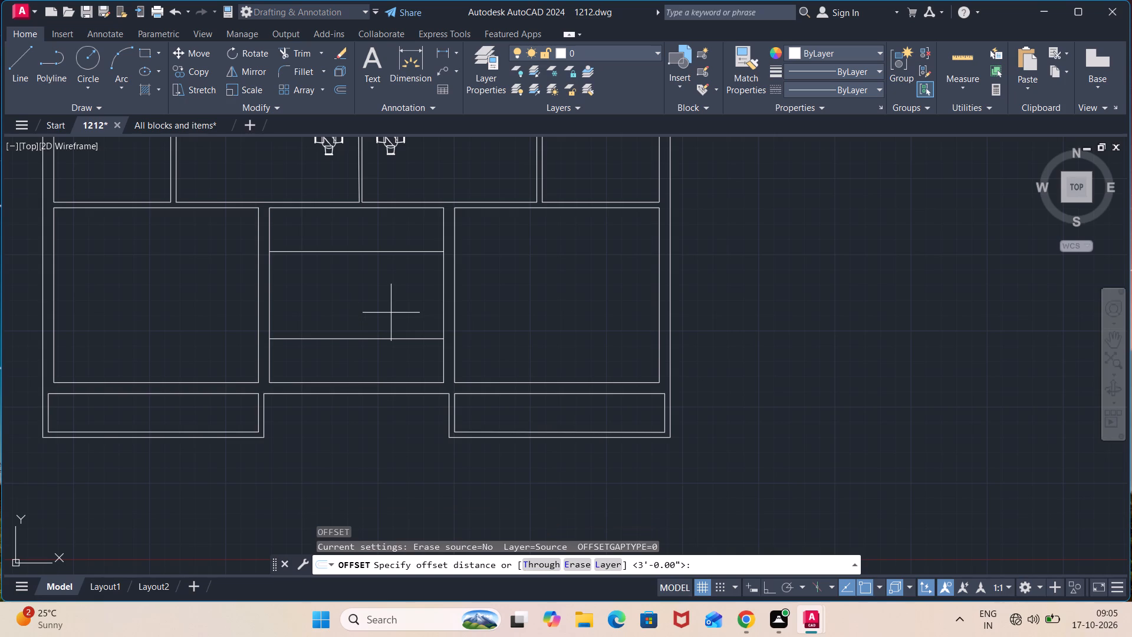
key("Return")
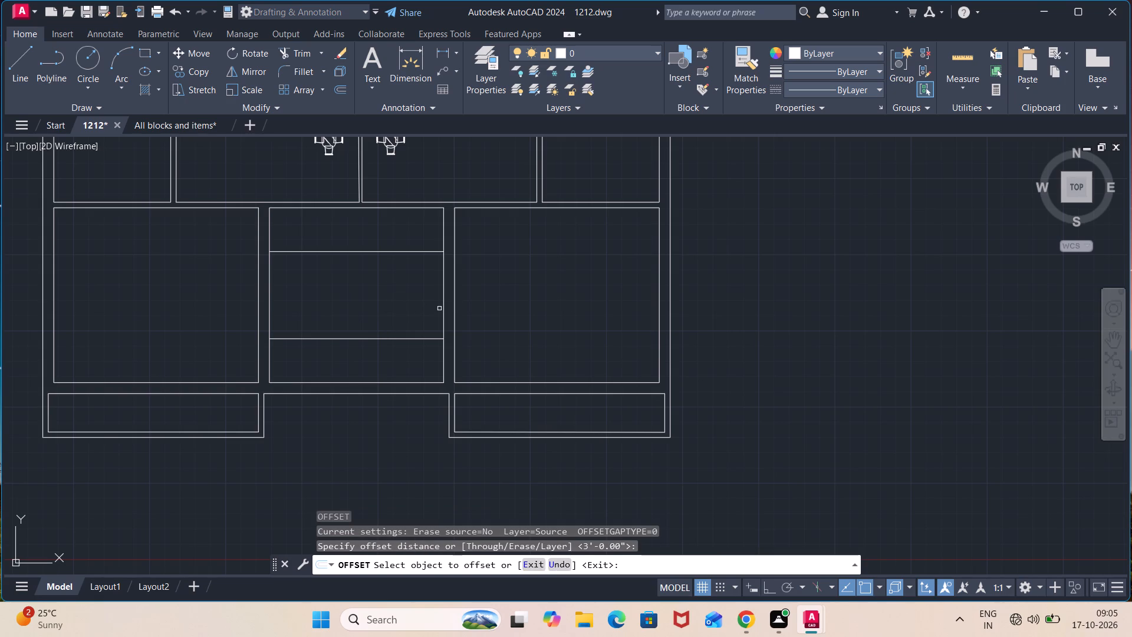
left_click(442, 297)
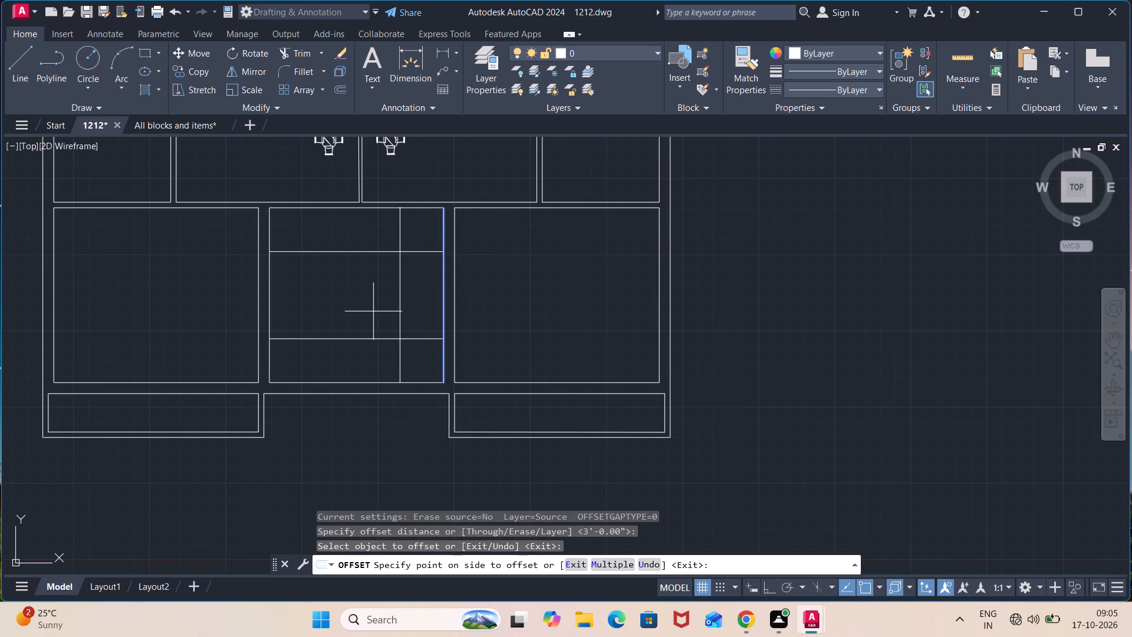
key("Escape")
Offset the left and right wall lines of the bottom row's middle room 5'5" into the room.
key("space")
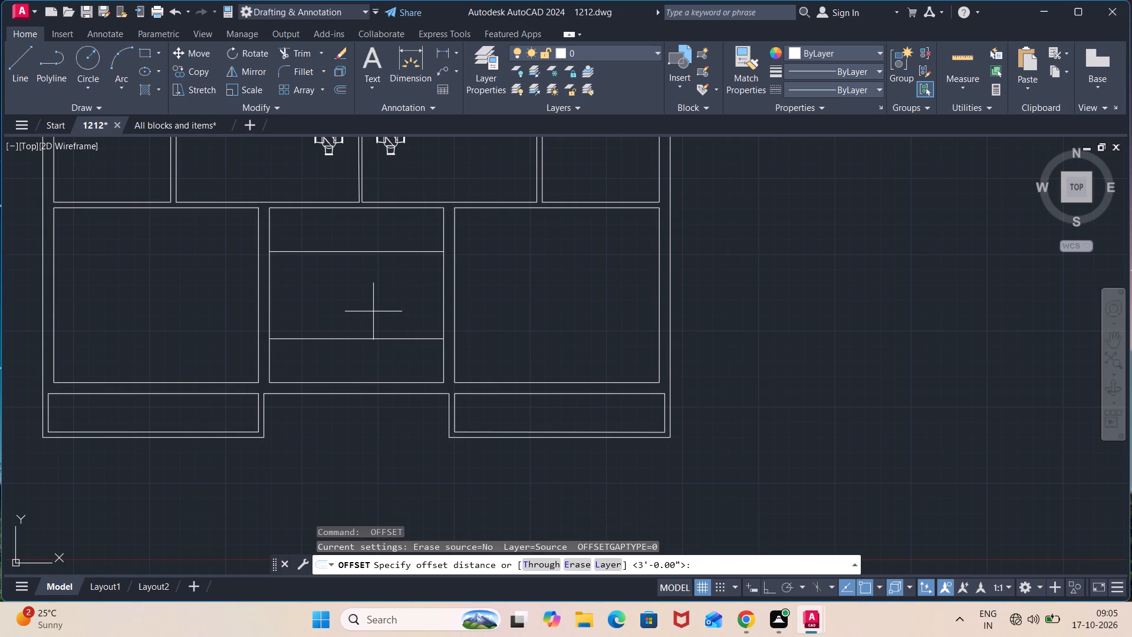
type("5'5\"")
key("Return")
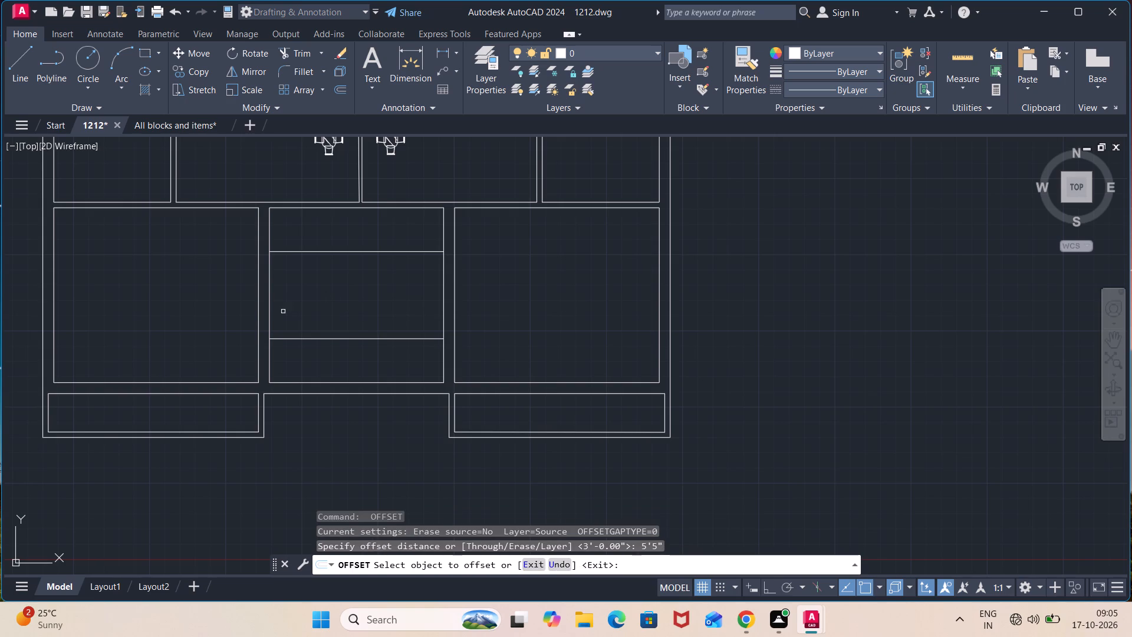
left_click(268, 317)
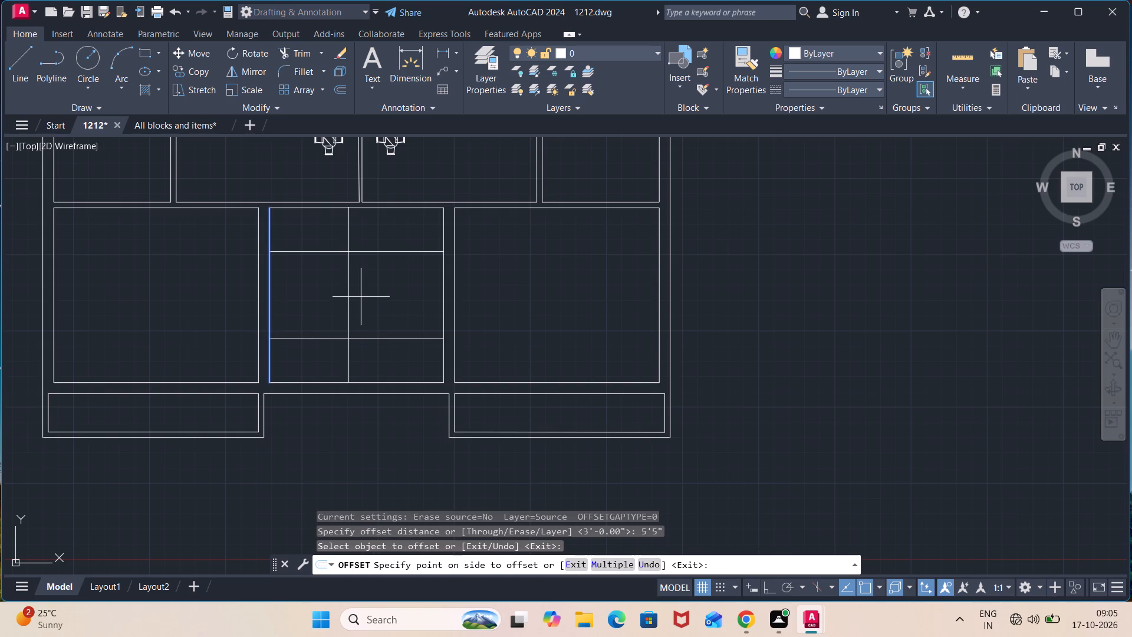
left_click(361, 297)
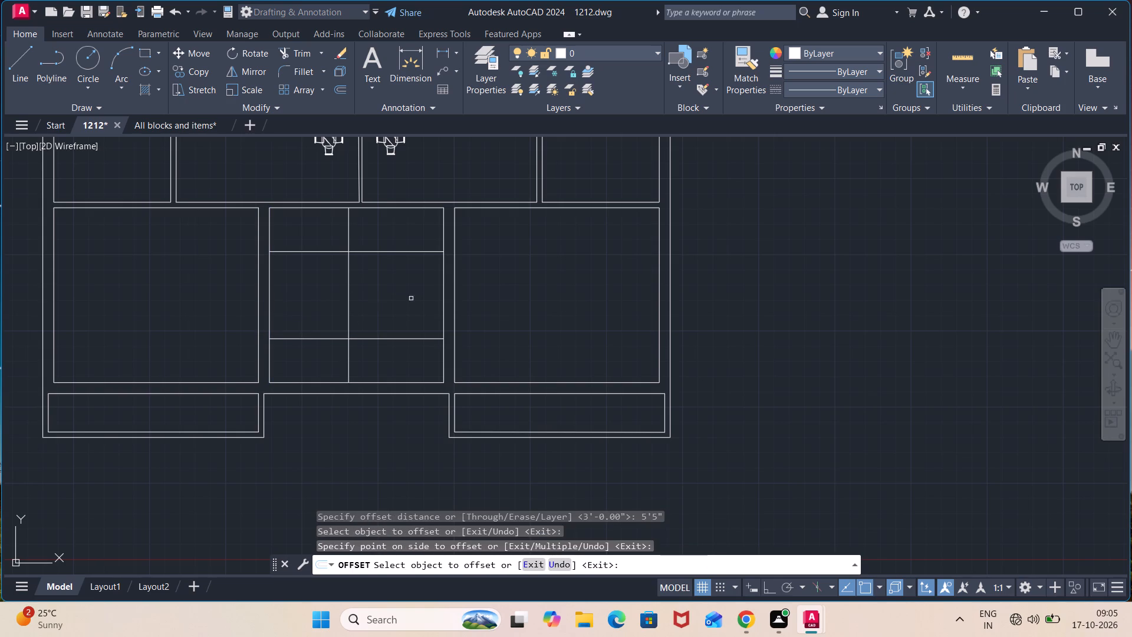
left_click(443, 298)
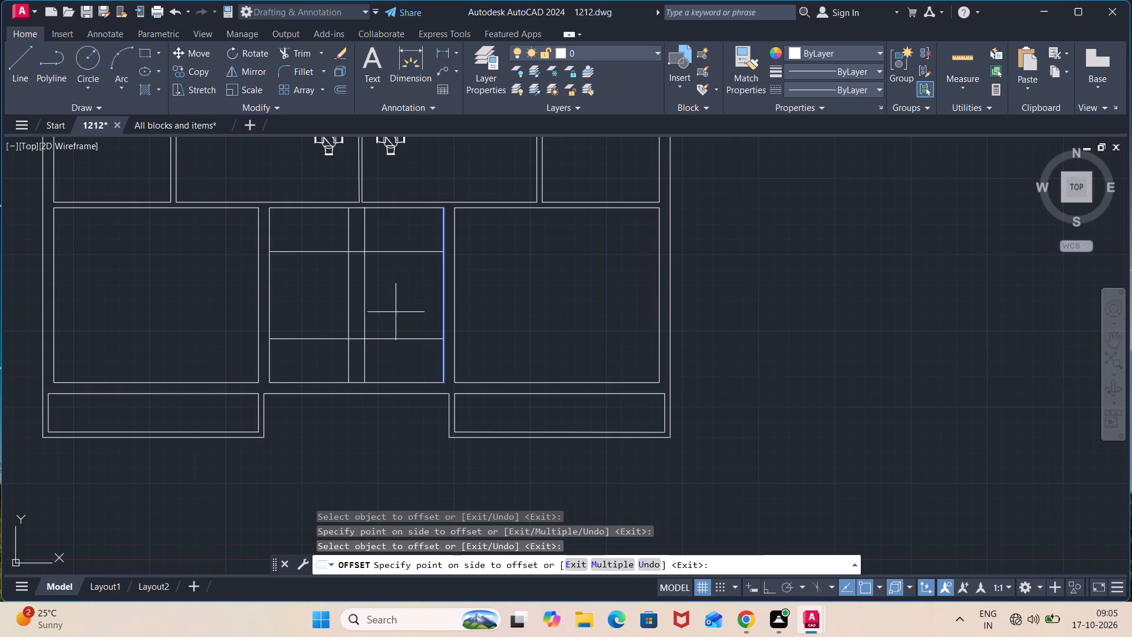
left_click(371, 317)
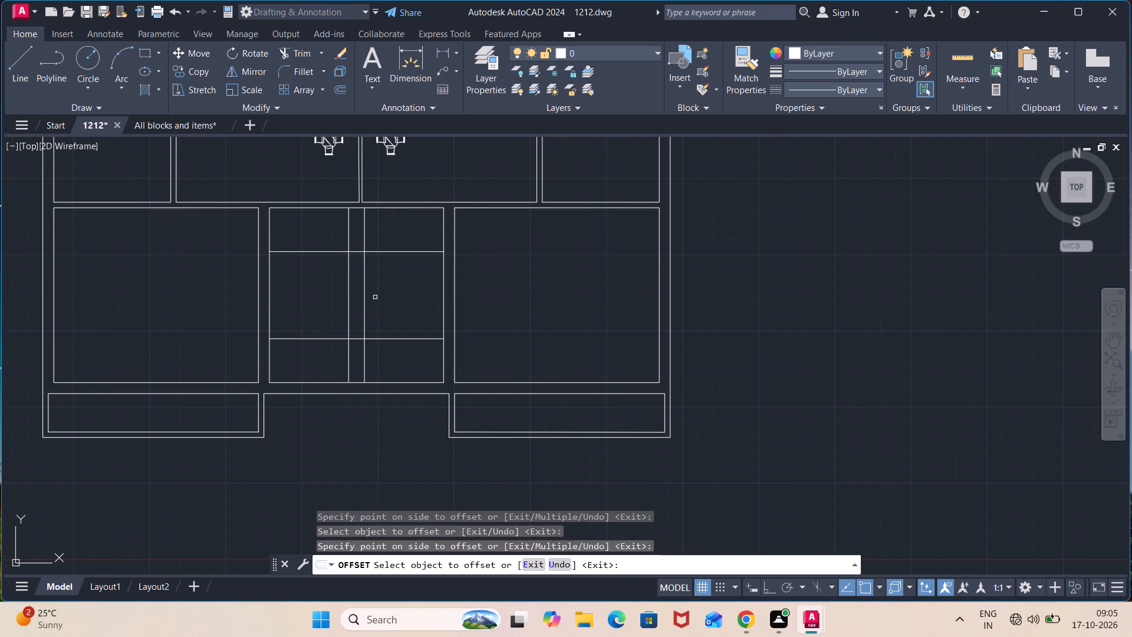
key("space")
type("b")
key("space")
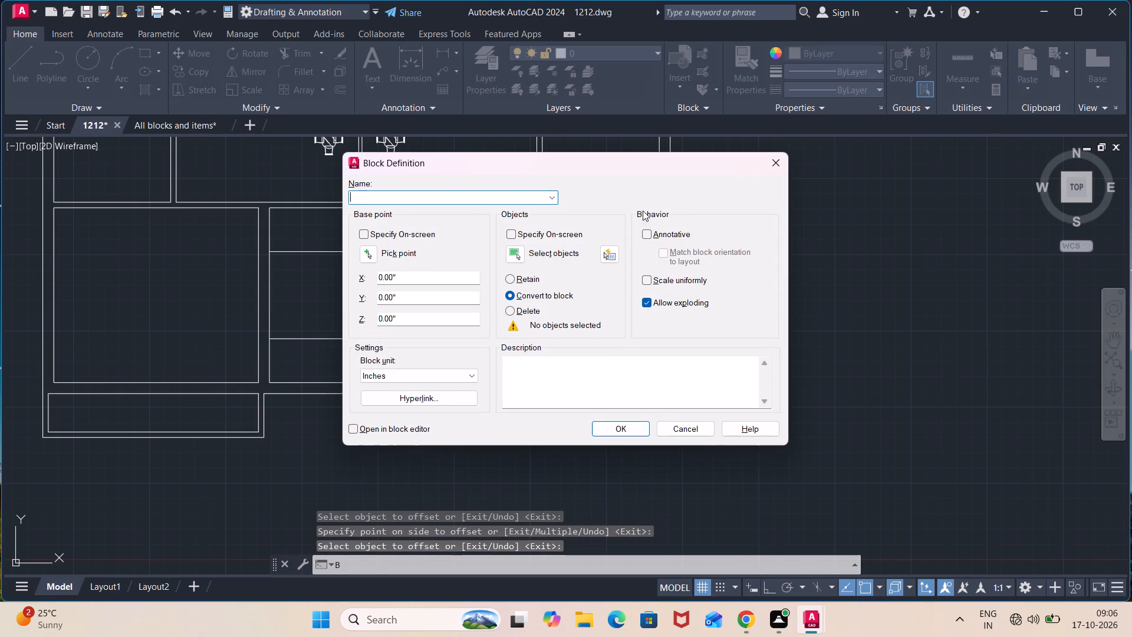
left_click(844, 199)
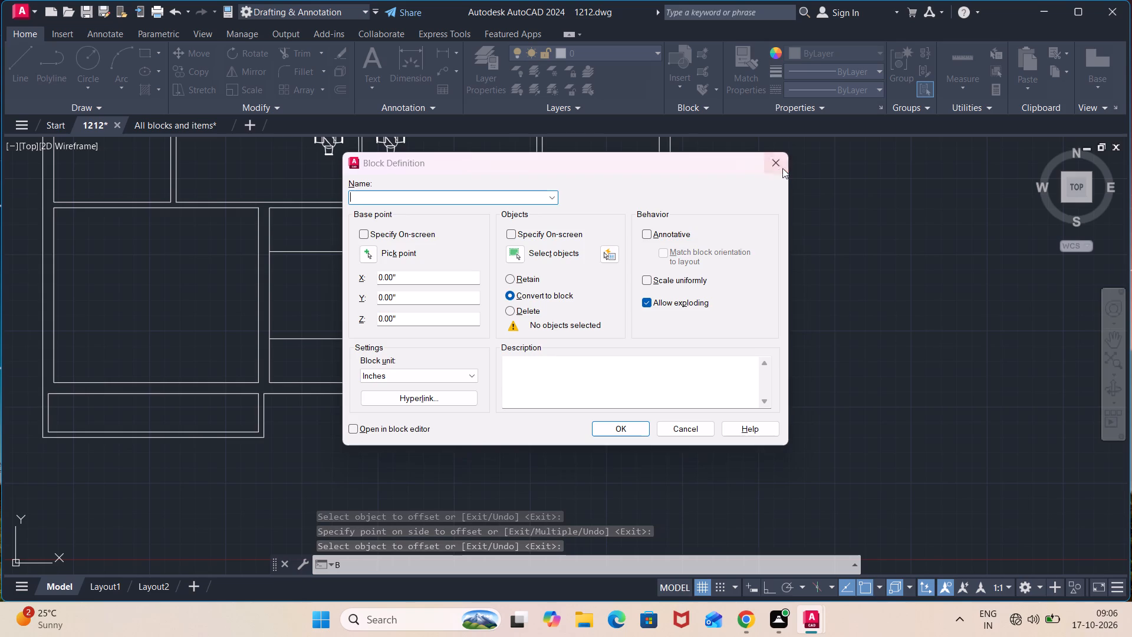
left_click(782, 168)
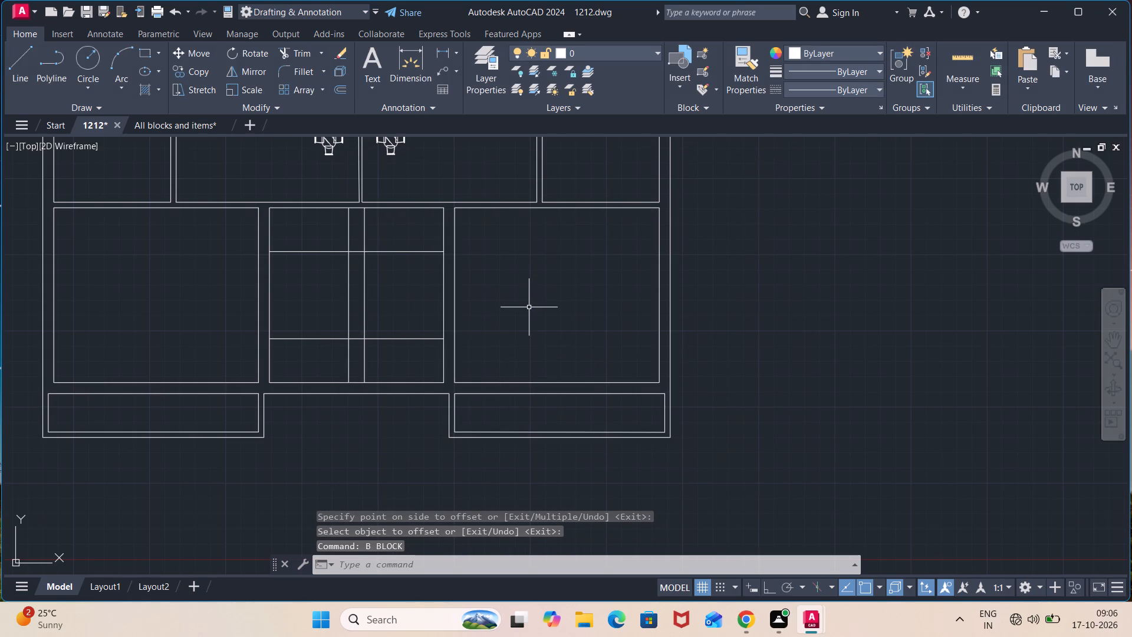
Offset the middle room's two central vertical lines 3" toward each other.
key("o")
key("Return")
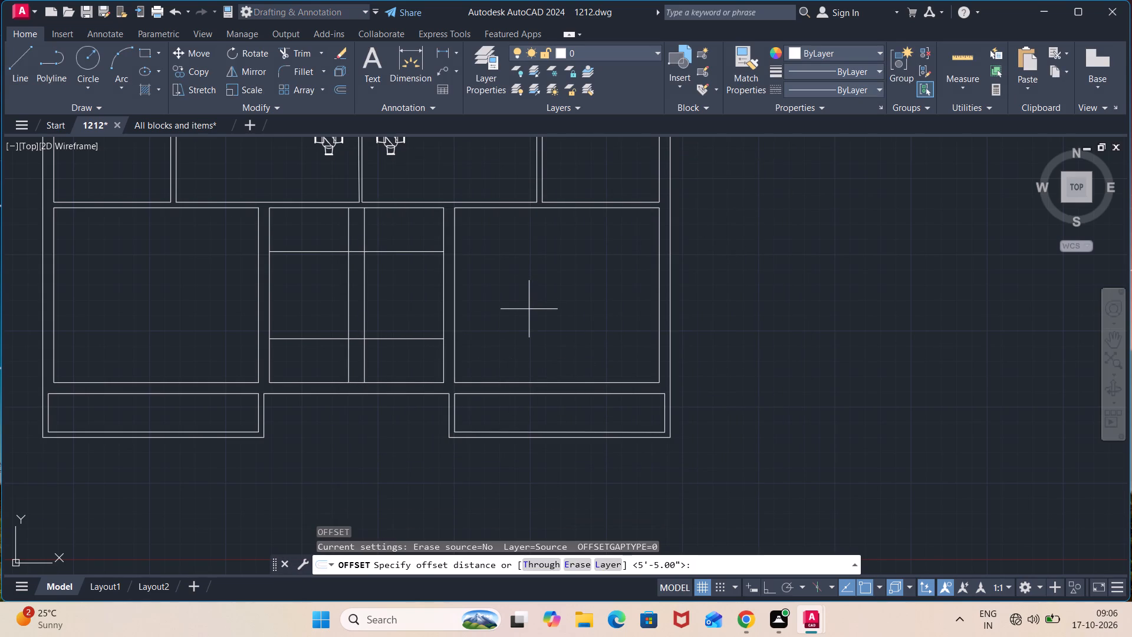
type("3\"")
key("Return")
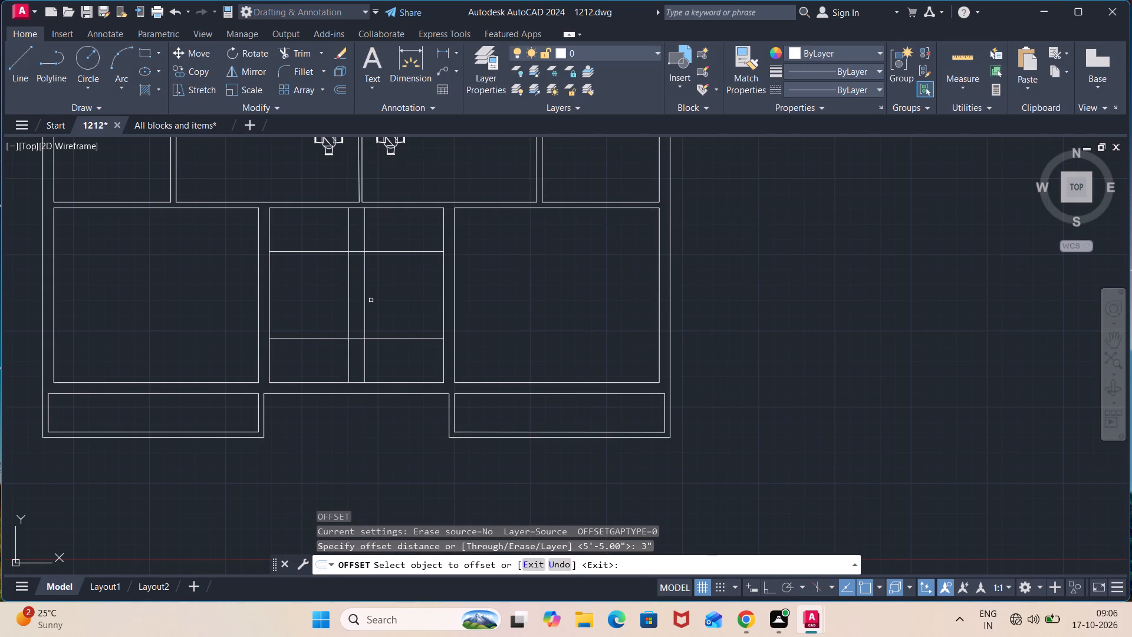
left_click(367, 302)
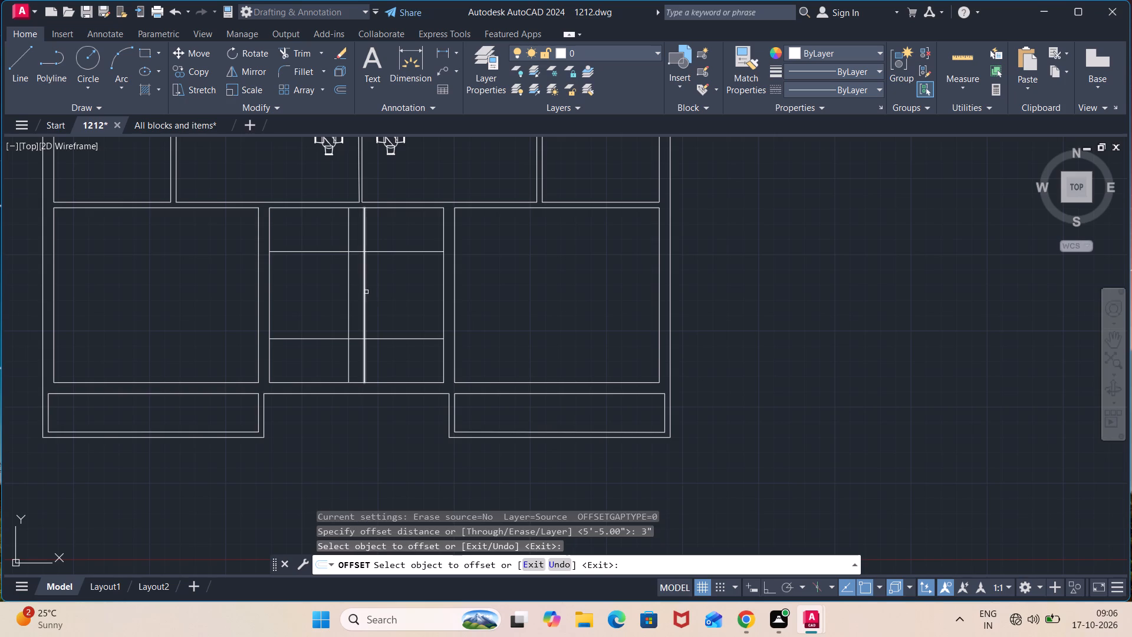
left_click_drag(368, 291, 369, 300)
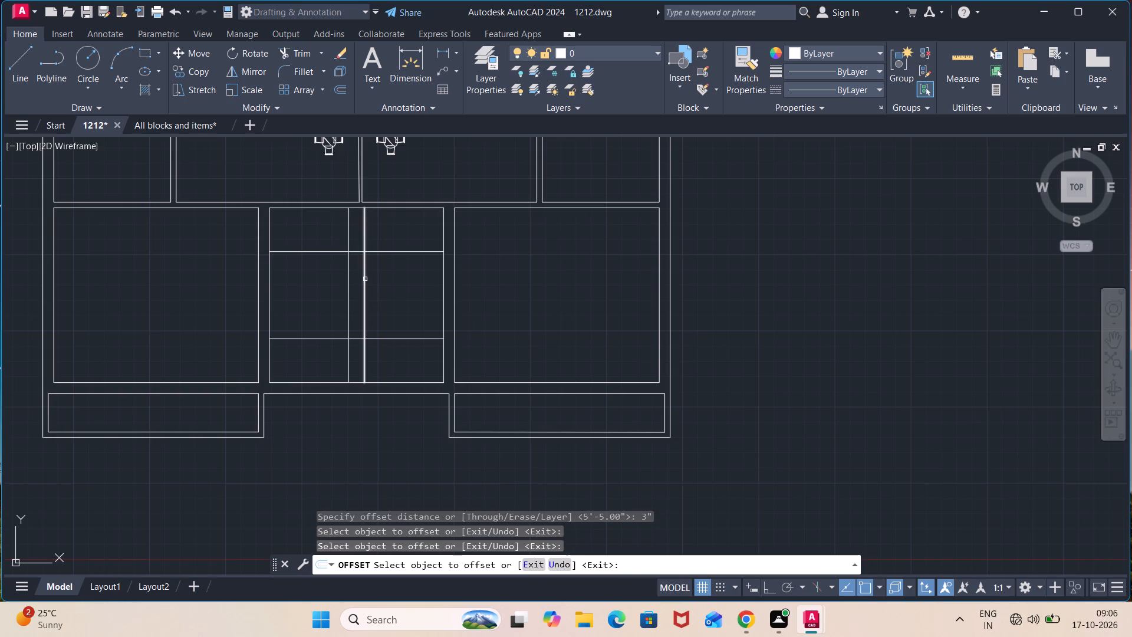
left_click(365, 278)
left_click(355, 280)
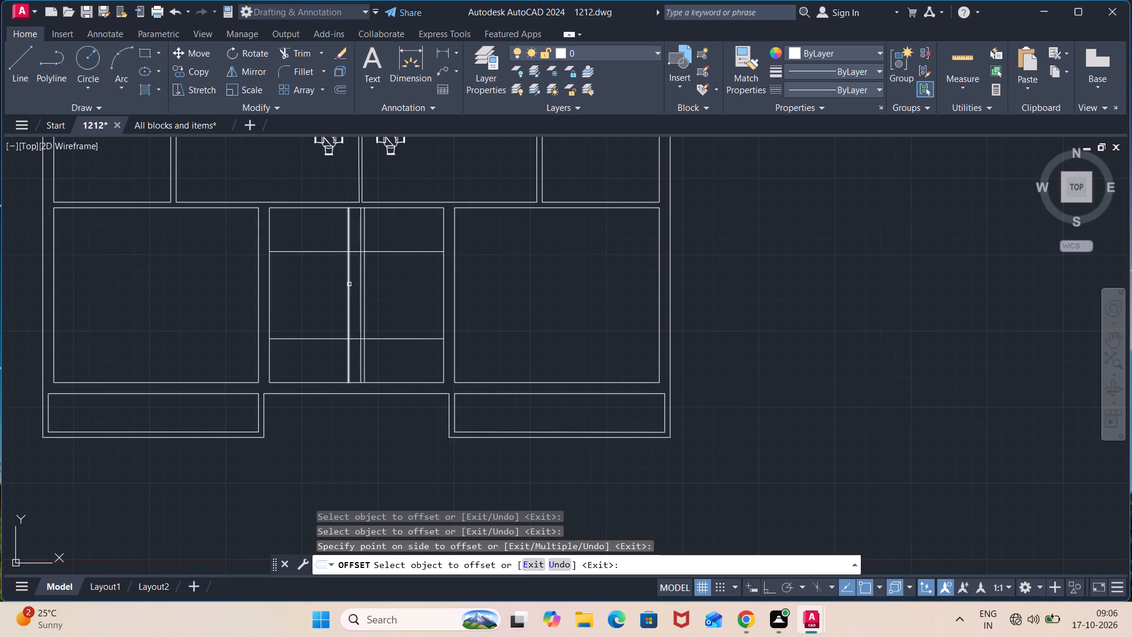
left_click(349, 284)
left_click(366, 278)
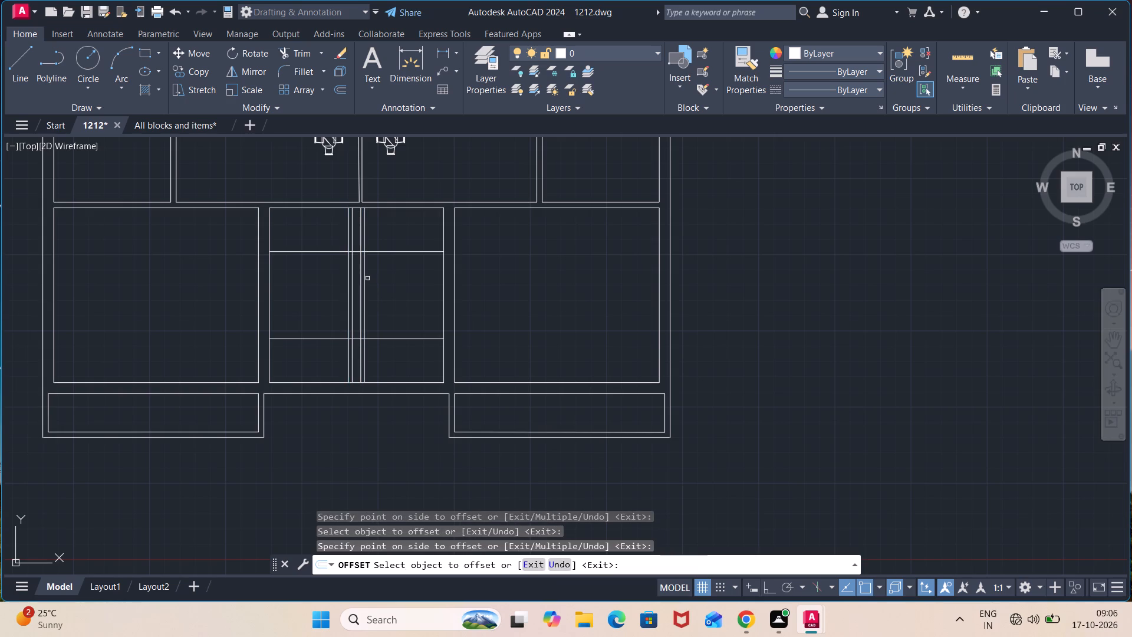
key("Escape")
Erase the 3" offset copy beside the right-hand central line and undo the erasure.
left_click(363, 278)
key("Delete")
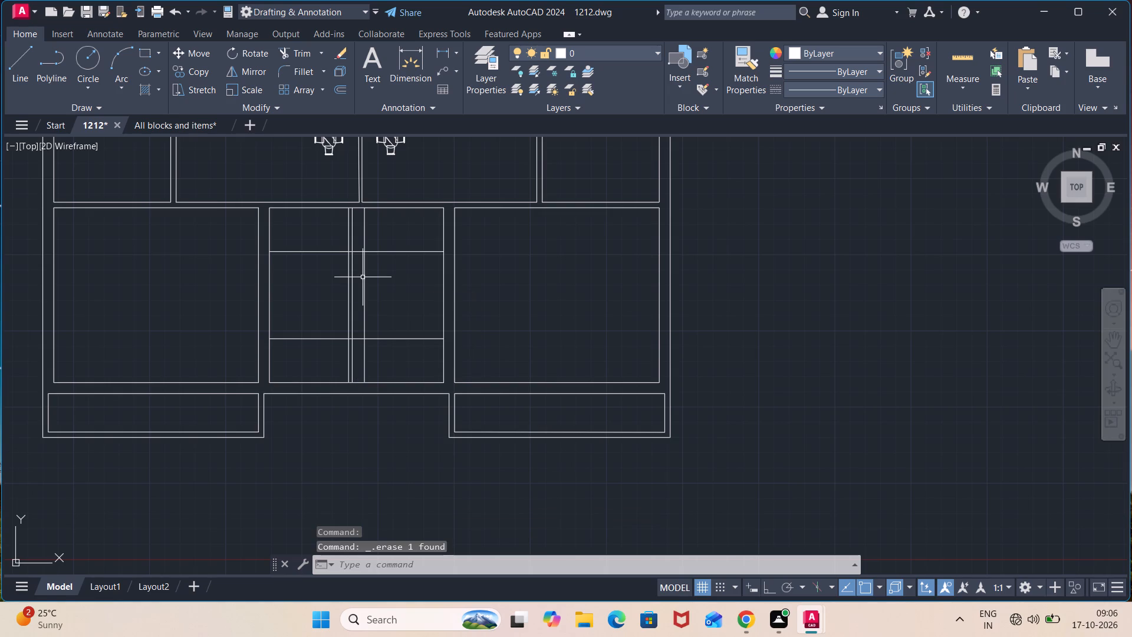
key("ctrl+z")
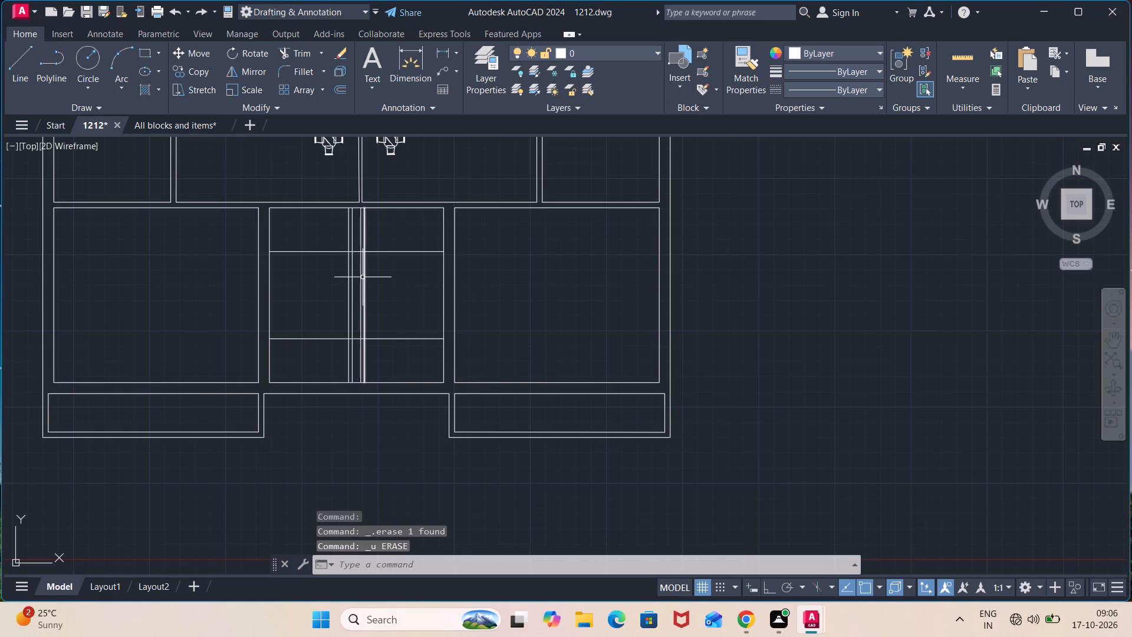
Erase the two outer central vertical lines in the bottom middle room, keeping the inner 3" offset pair.
left_click(364, 293)
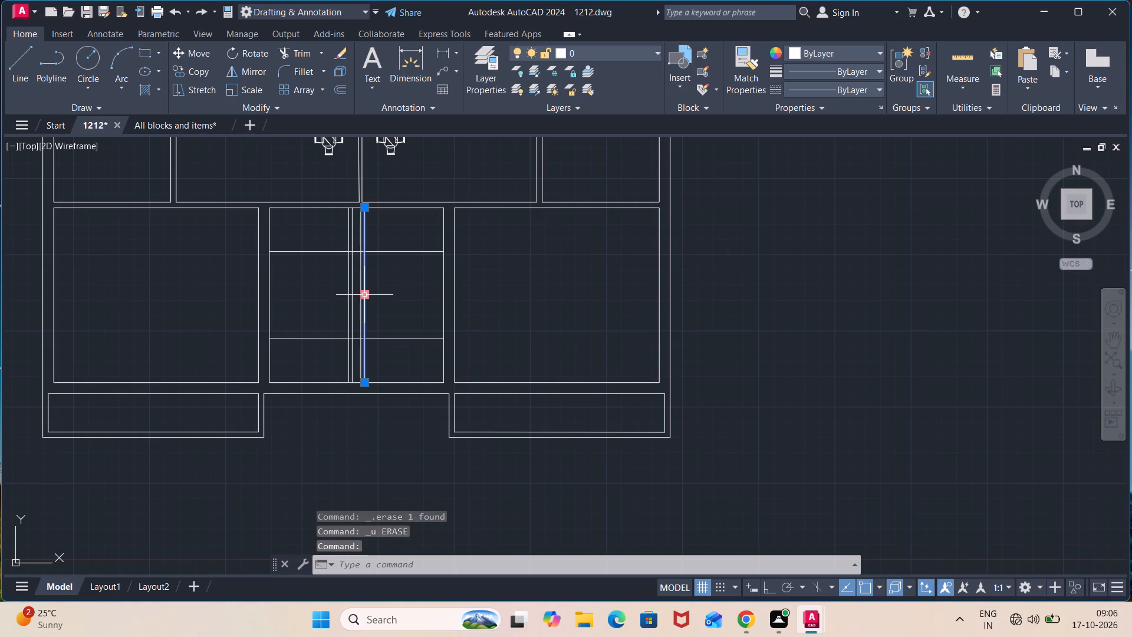
key("Delete")
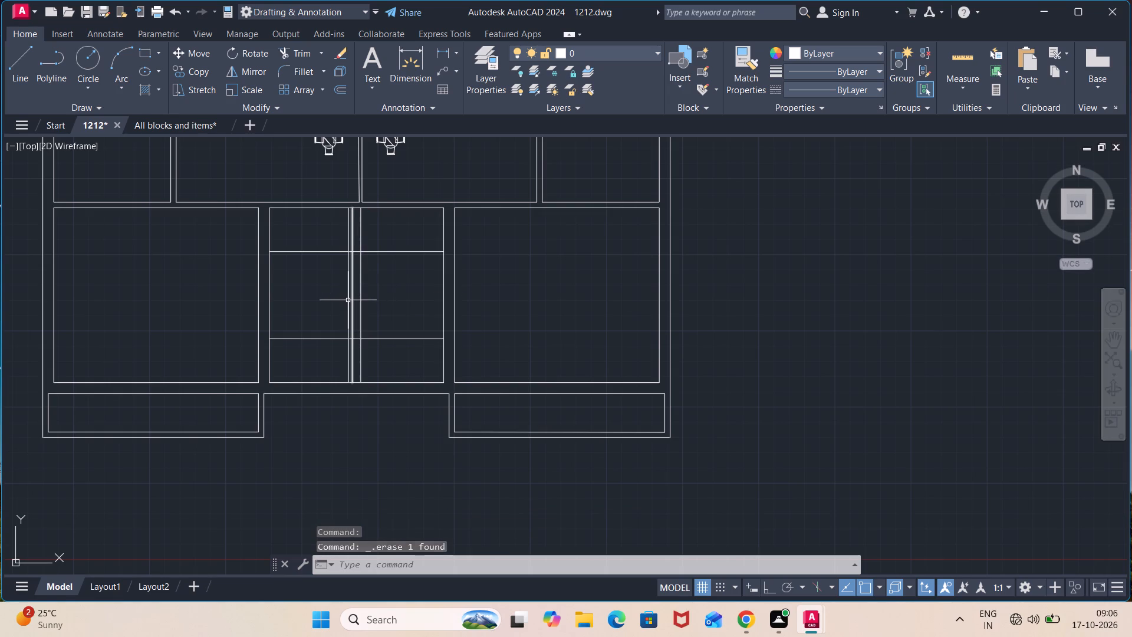
left_click(348, 300)
key("Delete")
Trim both central vertical lines above the upper horizontal line and below the lower horizontal line of the middle room.
type("tr")
key("Return")
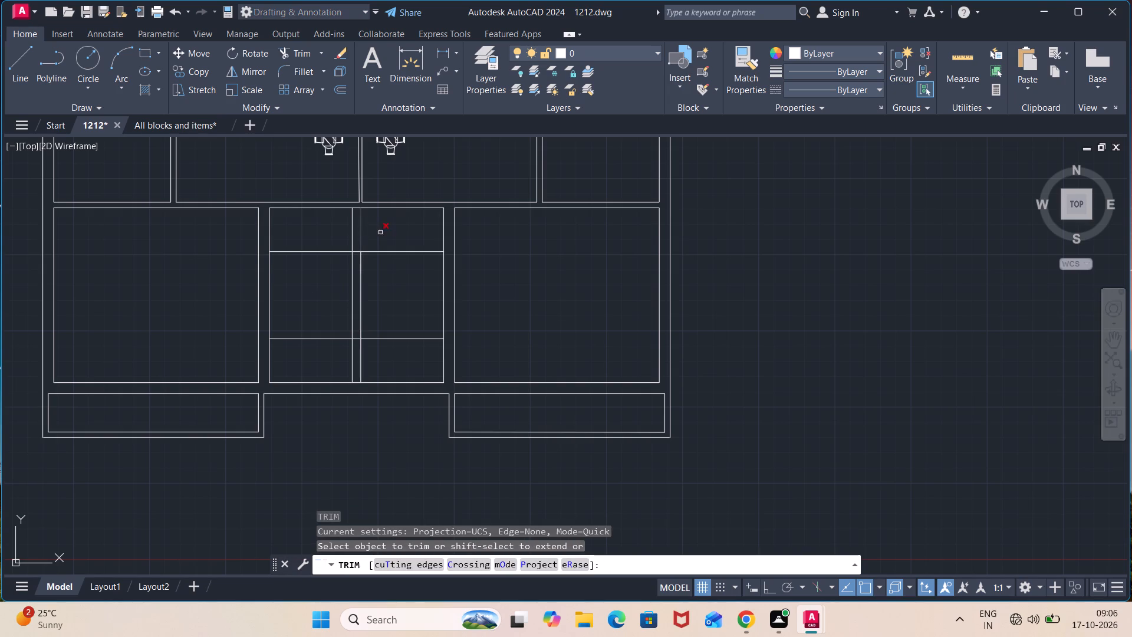
left_click(385, 235)
left_click(332, 234)
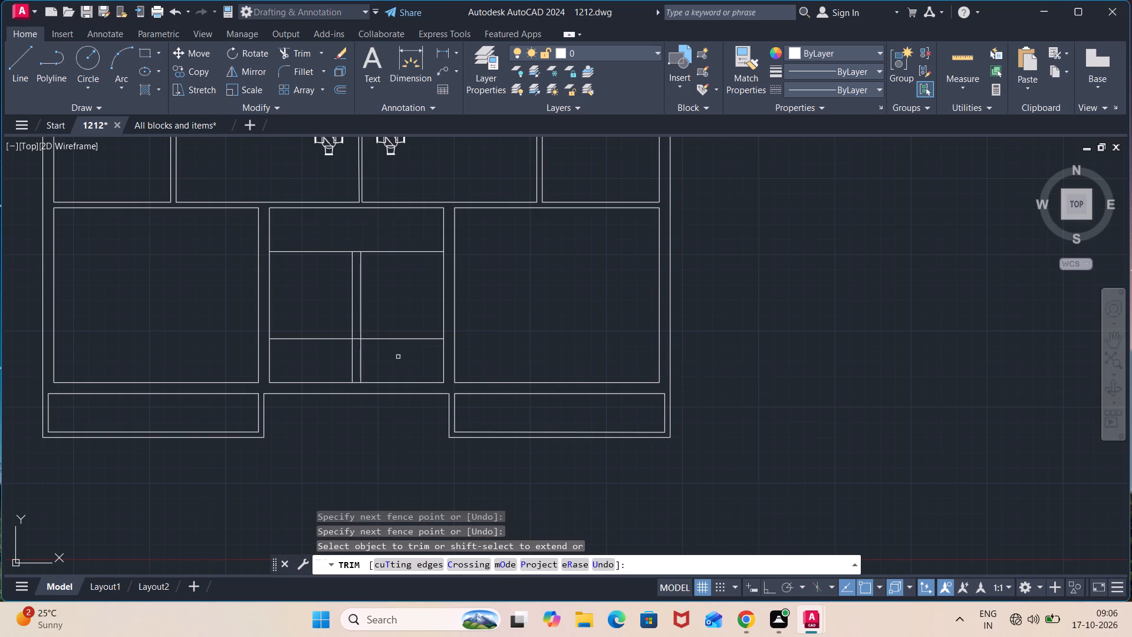
left_click(376, 361)
left_click(305, 361)
key("Escape")
Offset the middle room's upper horizontal line downward six times in succession at 10" spacing to form stair treads.
key("o")
key("Return")
type("10\"")
key("Return")
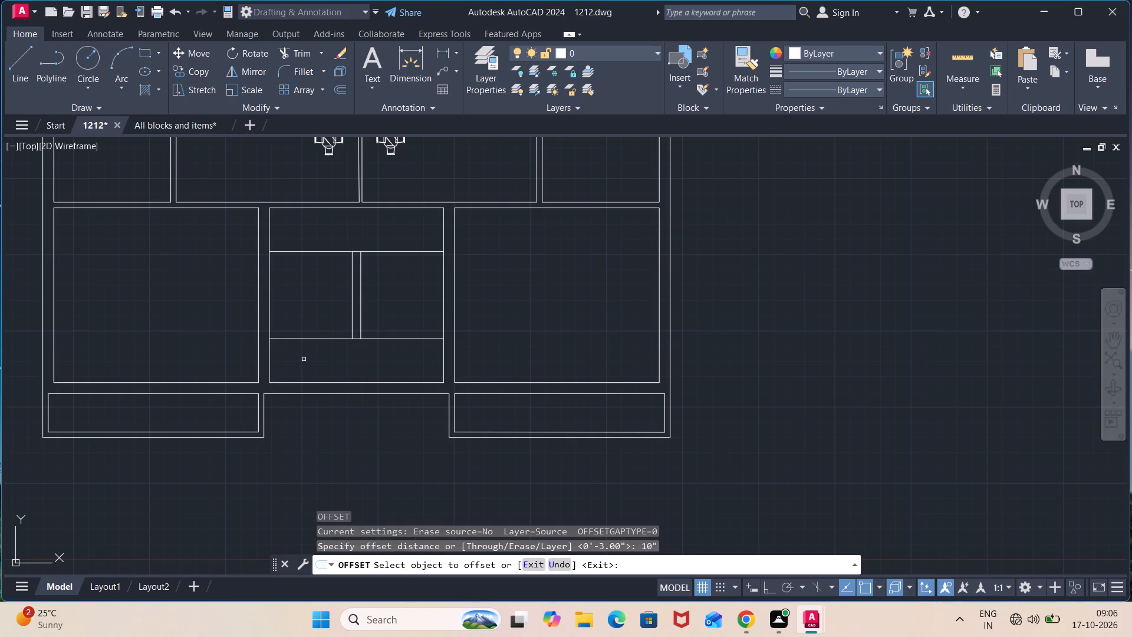
left_click(302, 250)
left_click(301, 291)
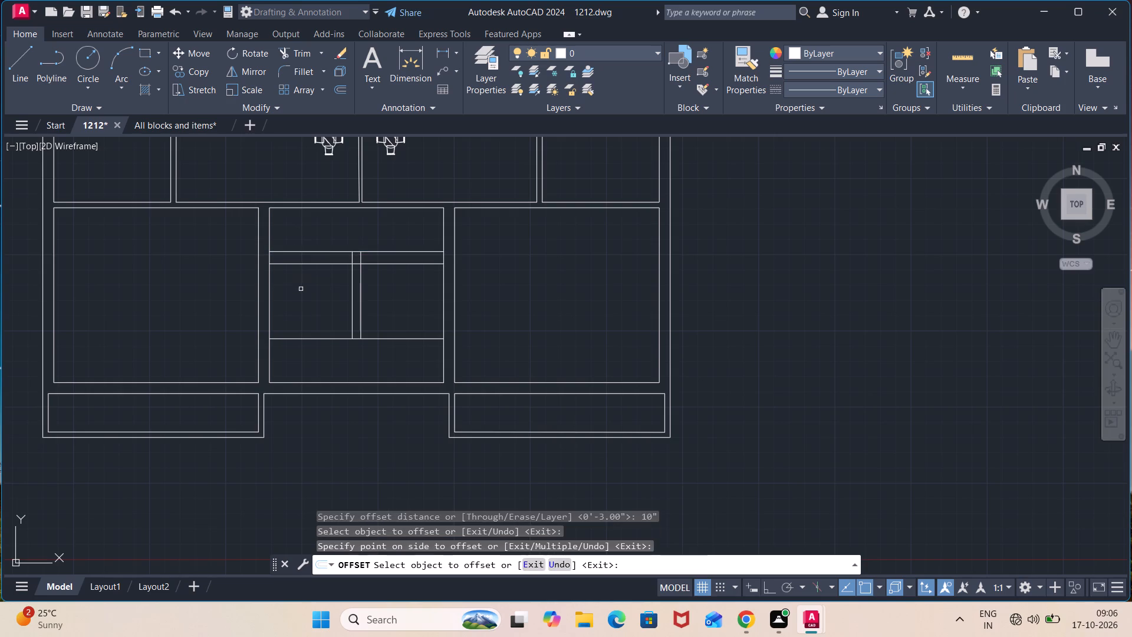
left_click(298, 261)
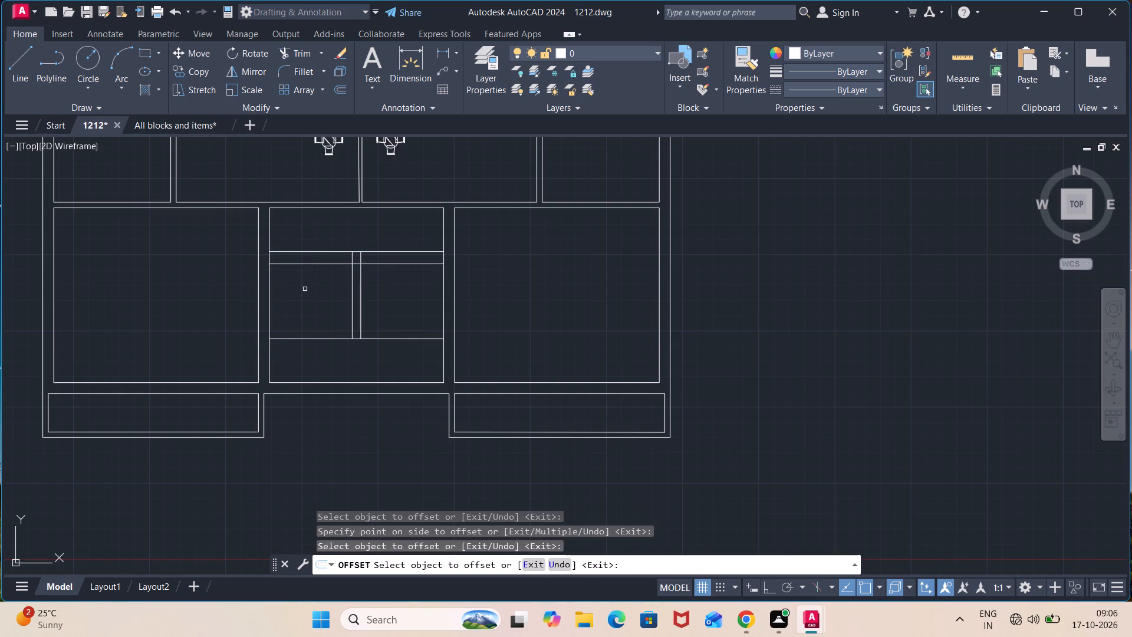
left_click(302, 264)
left_click(307, 291)
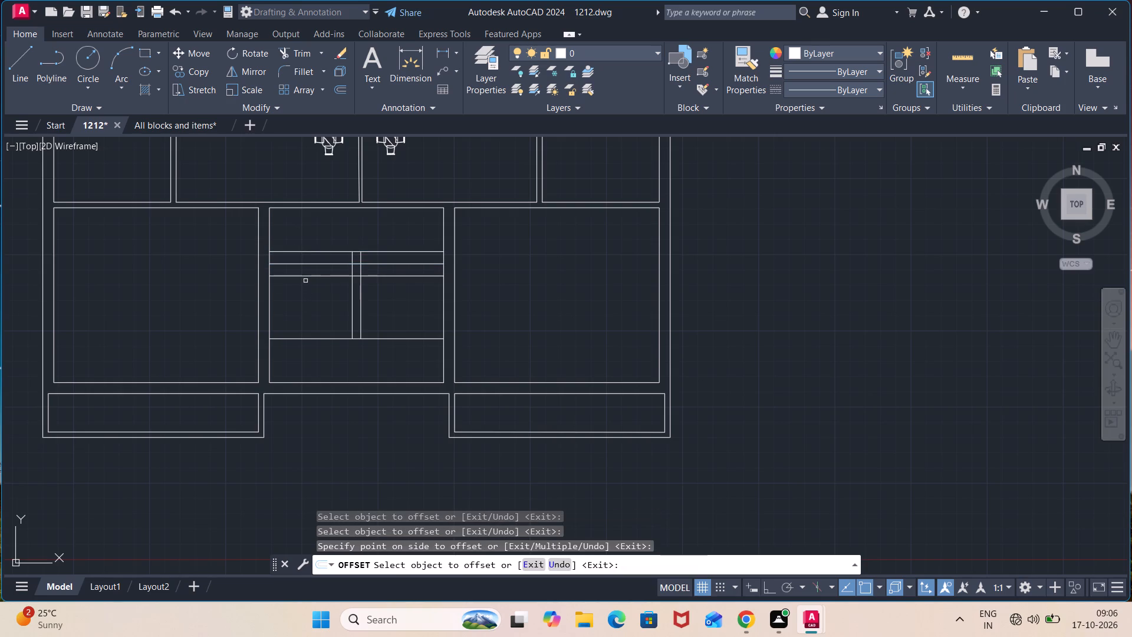
left_click(301, 277)
left_click(307, 293)
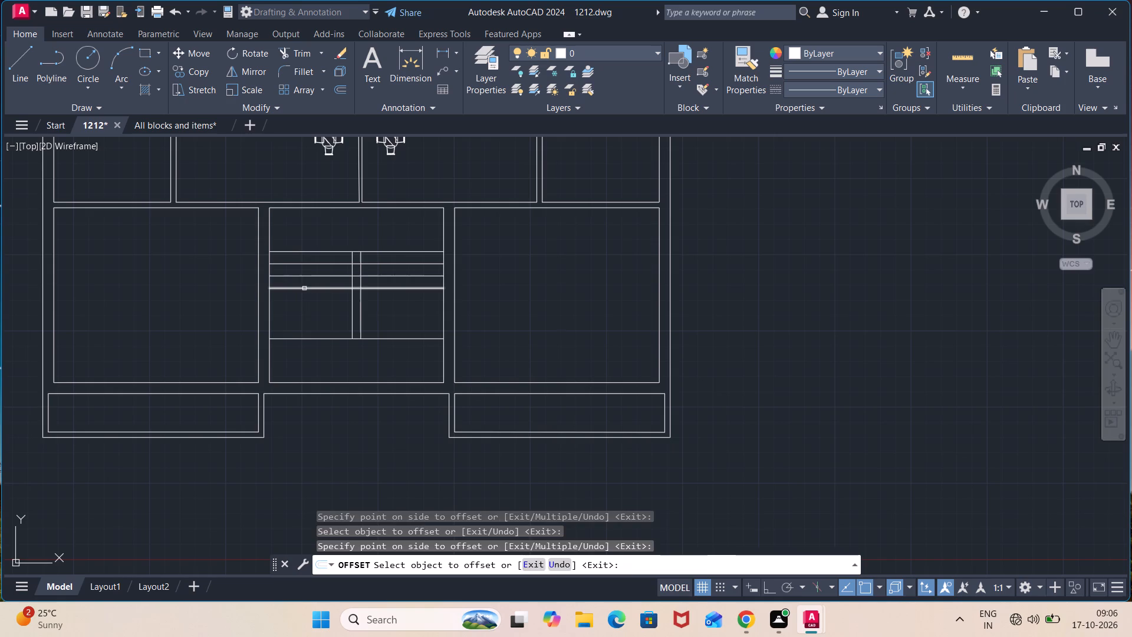
left_click(304, 288)
left_click(306, 308)
left_click(304, 302)
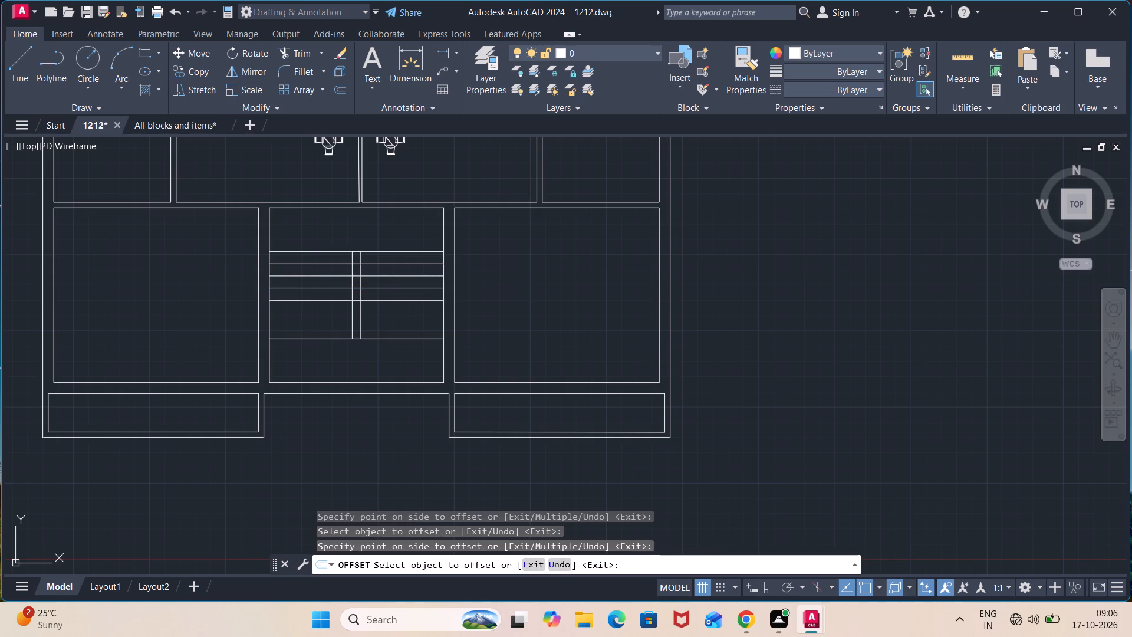
left_click(305, 321)
left_click(304, 310)
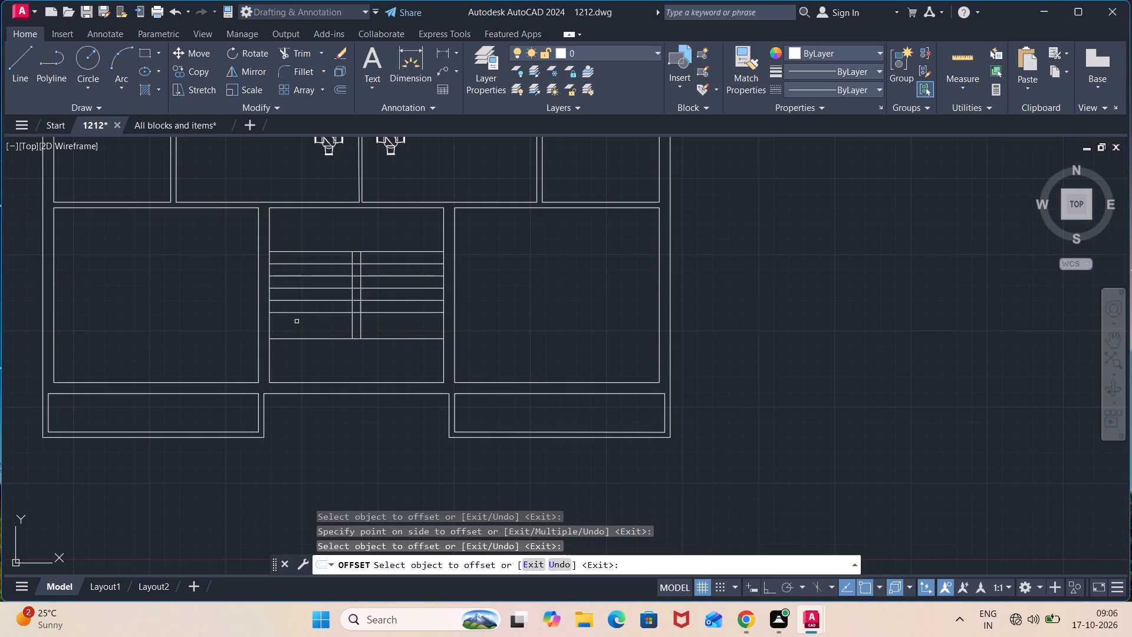
left_click(296, 311)
left_click(301, 338)
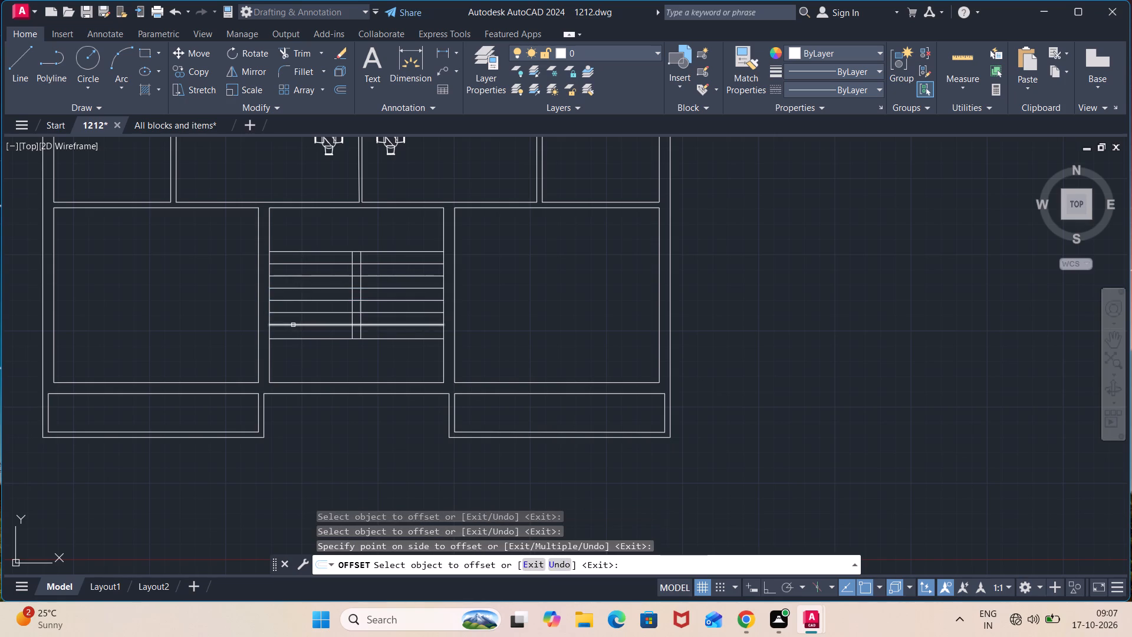
key("Escape")
Trim the six tread lines between the two central vertical lines of the staircase.
type("tr")
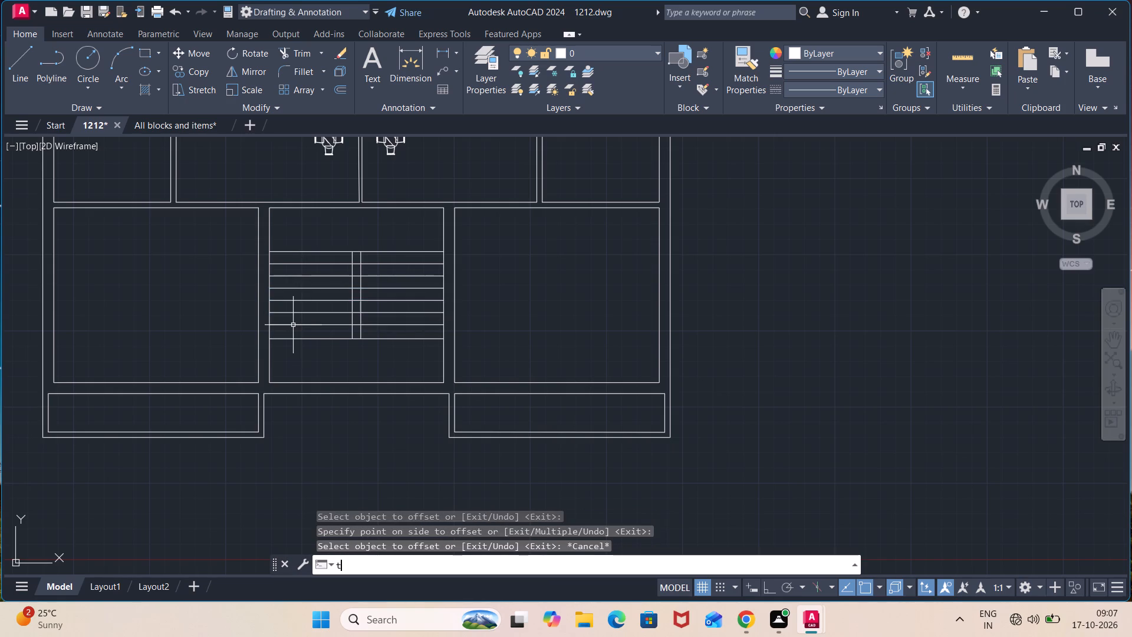
key("Return")
scroll(358, 330, "up", 2)
left_click(354, 325)
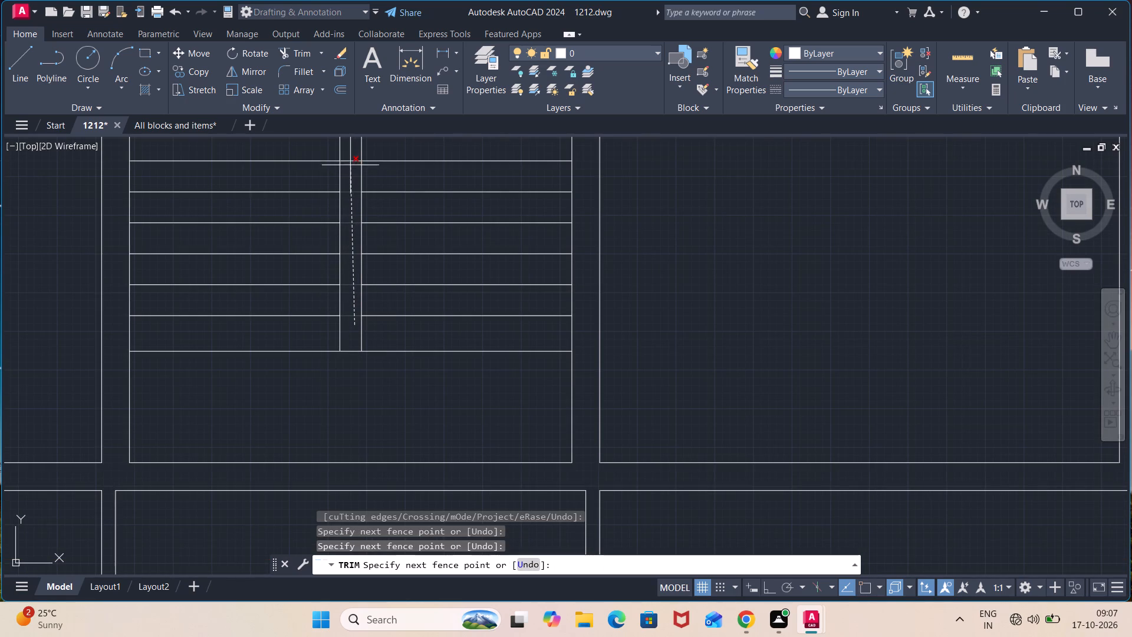
middle_click_drag(350, 160, 368, 255)
left_click(374, 242)
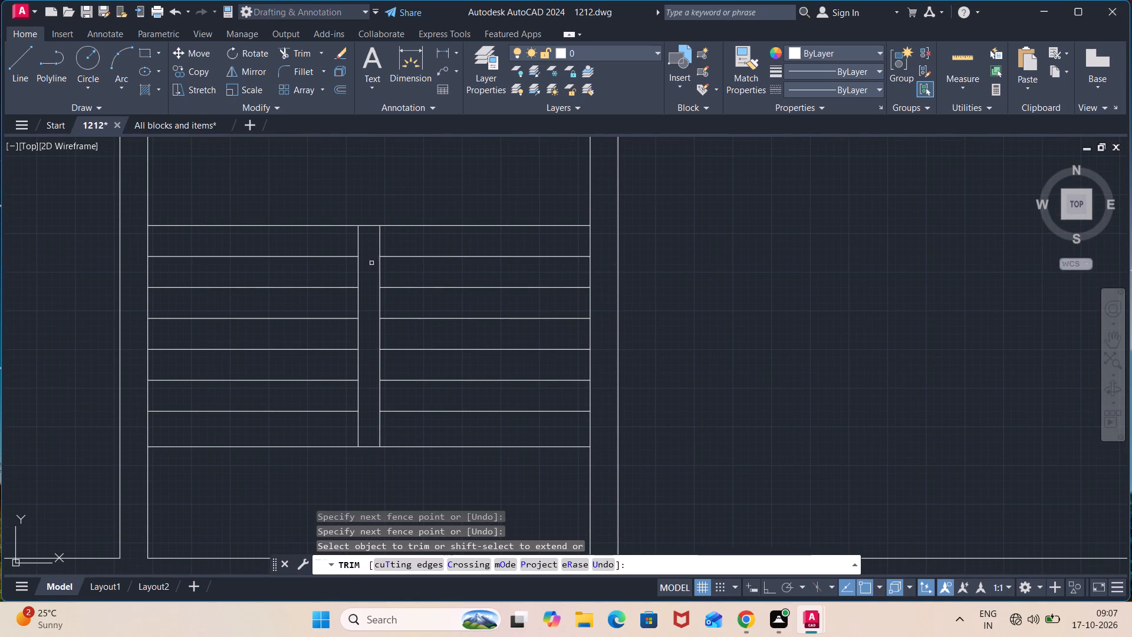
scroll(402, 159, "down", 2)
middle_click_drag(402, 159, 490, 244)
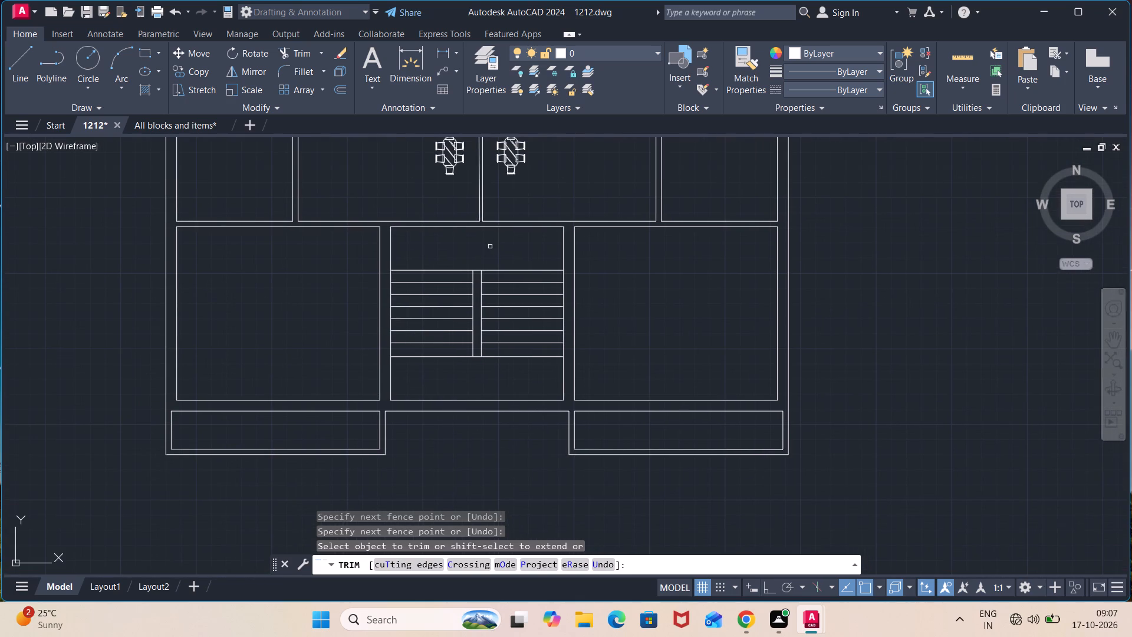
key("Escape")
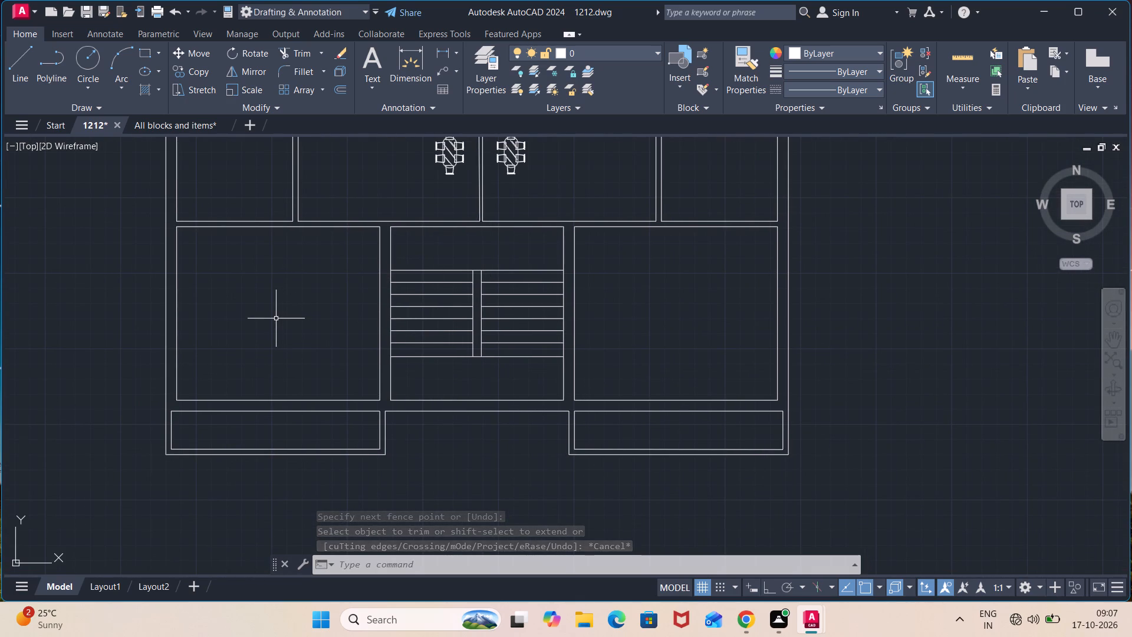
Switch to the All blocks and items drawing and copy the square-patterned double bed with two bedside tables, beside the round bed.
middle_click_drag(276, 318, 285, 343)
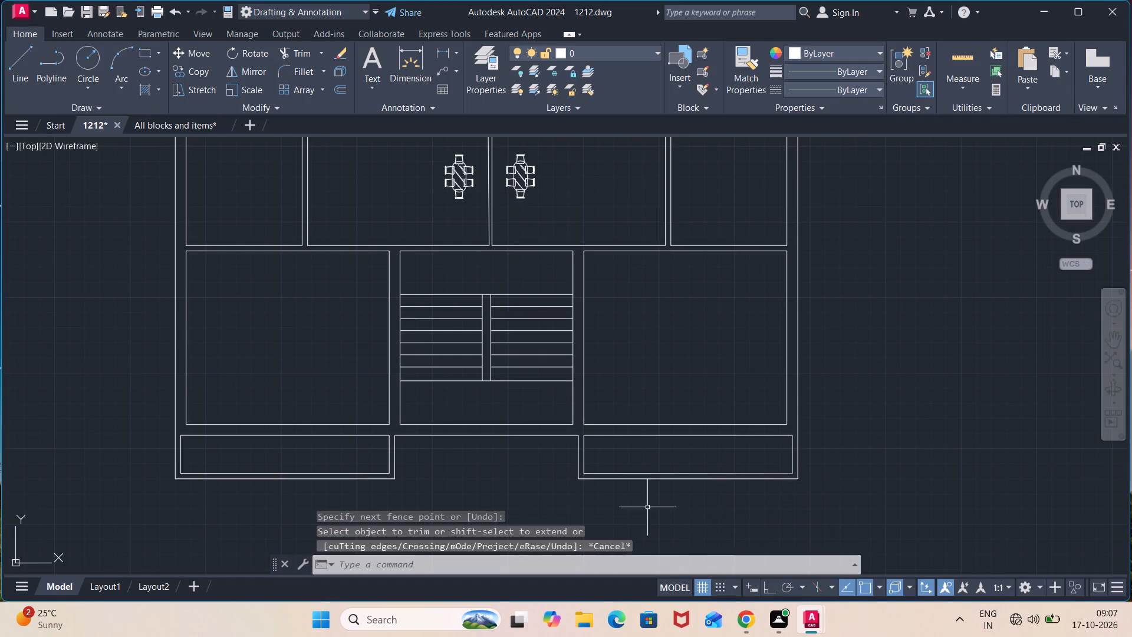
scroll(555, 334, "down", 1)
middle_click_drag(528, 286, 523, 377)
scroll(577, 270, "up", 1)
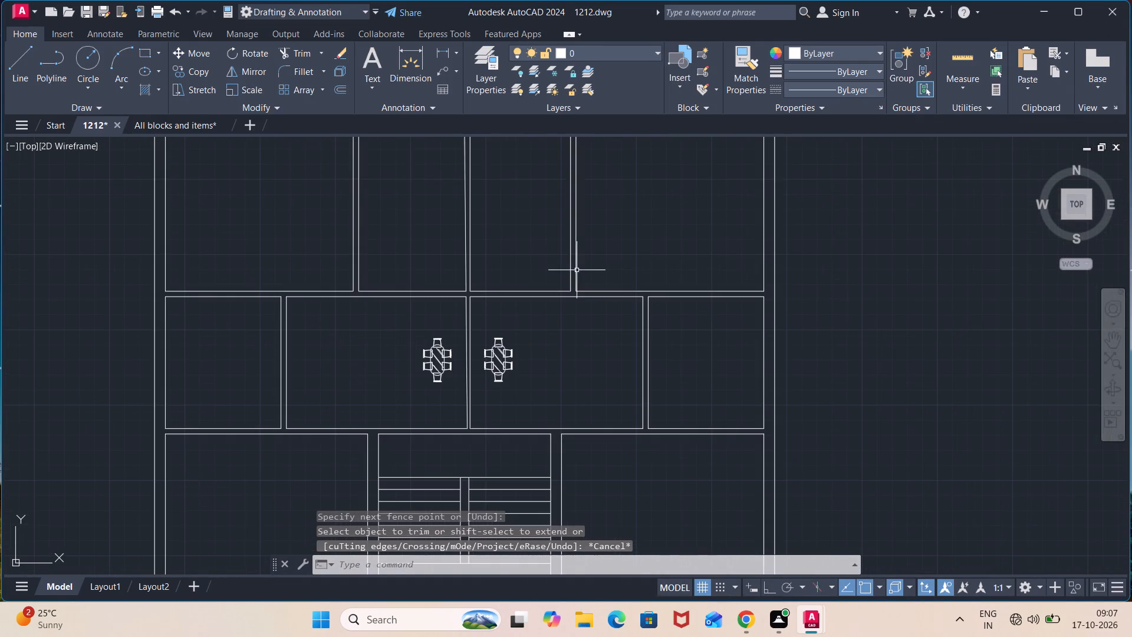
middle_click_drag(544, 246, 564, 327)
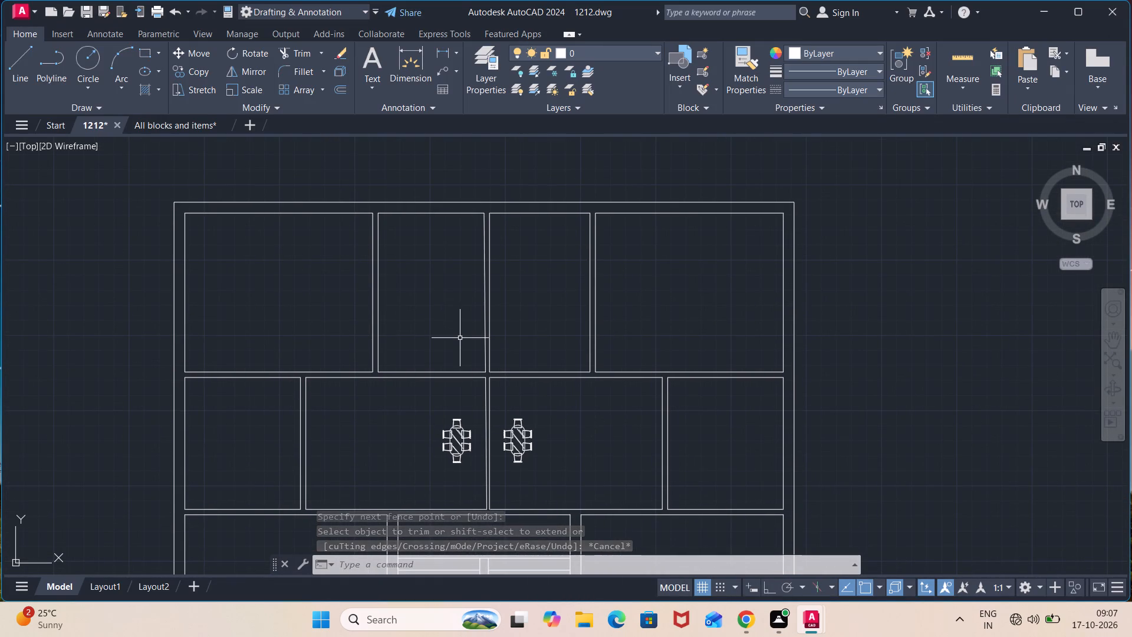
left_click(198, 126)
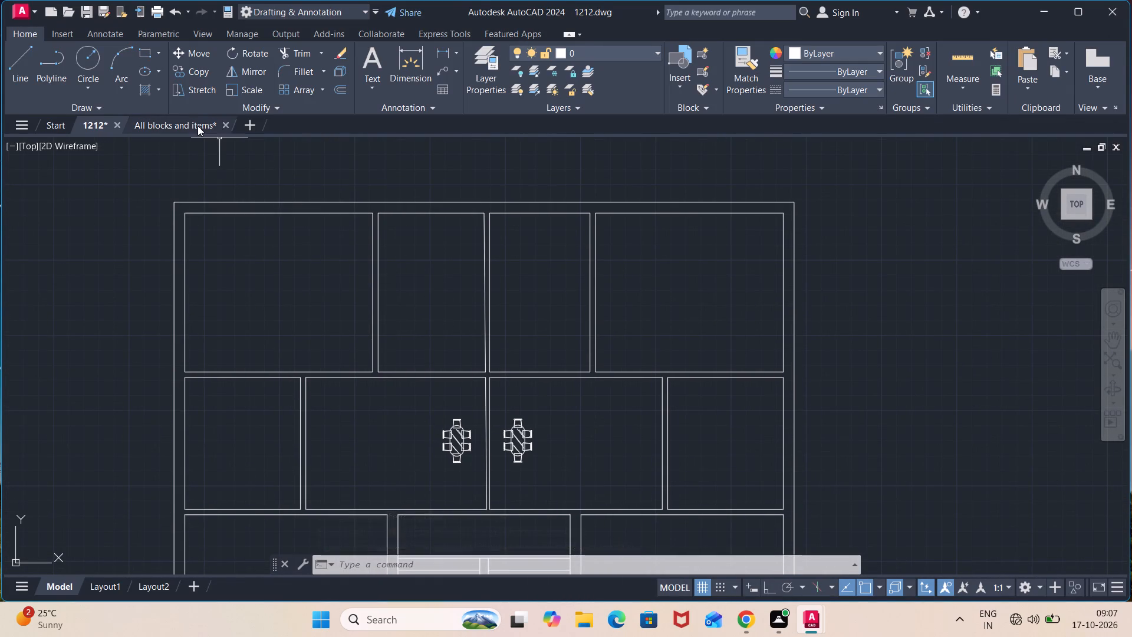
scroll(446, 304, "down", 5)
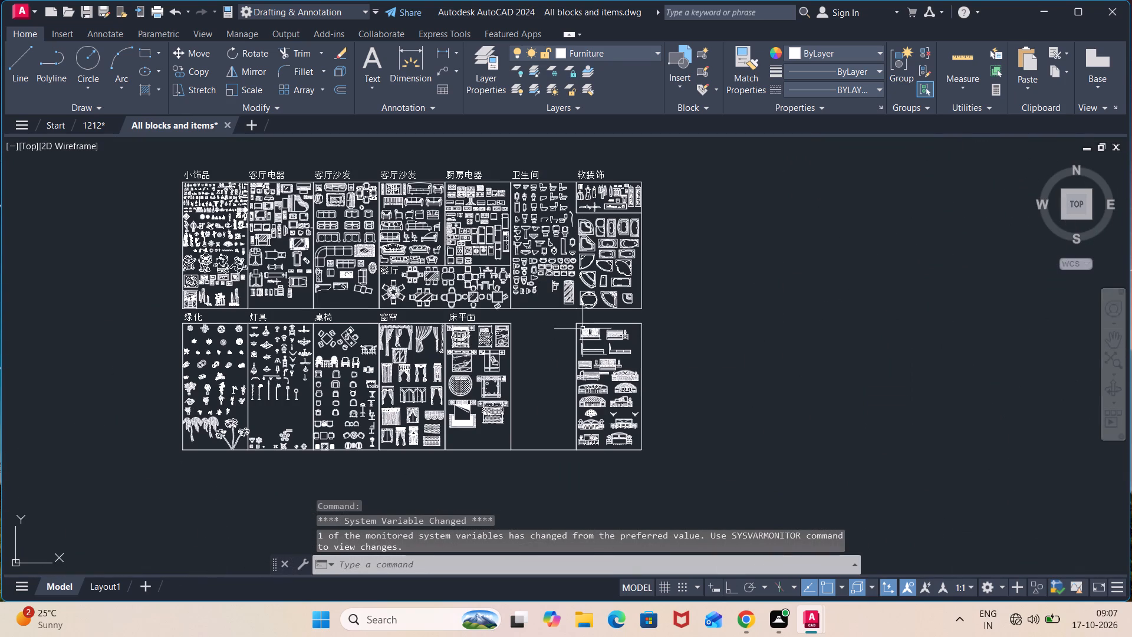
middle_click_drag(583, 329, 492, 188)
scroll(415, 235, "up", 3)
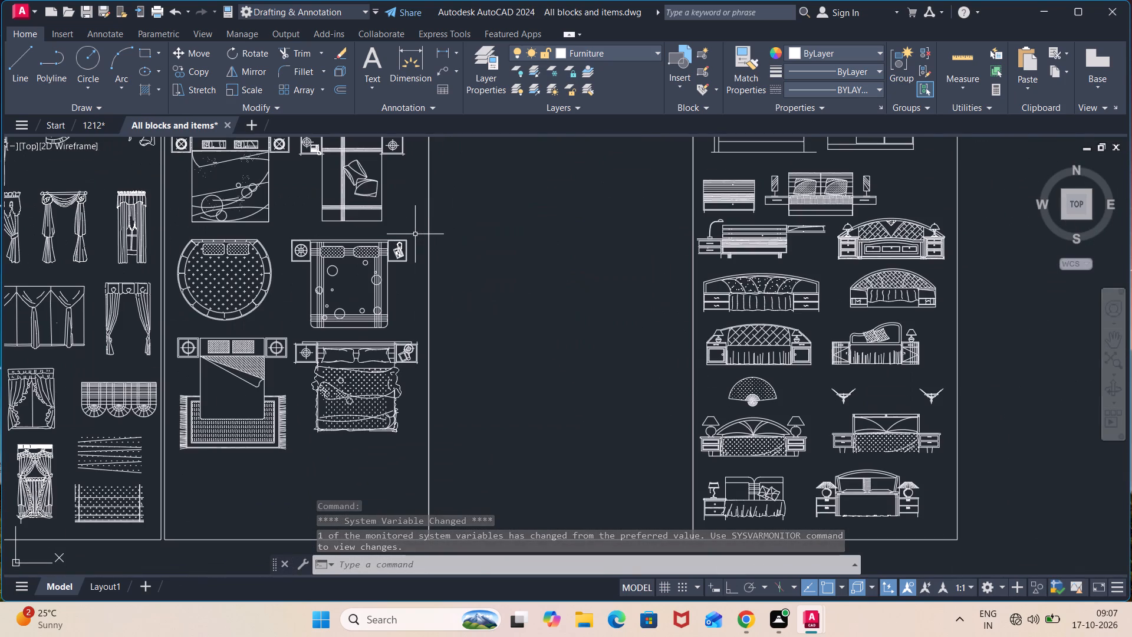
left_click(414, 235)
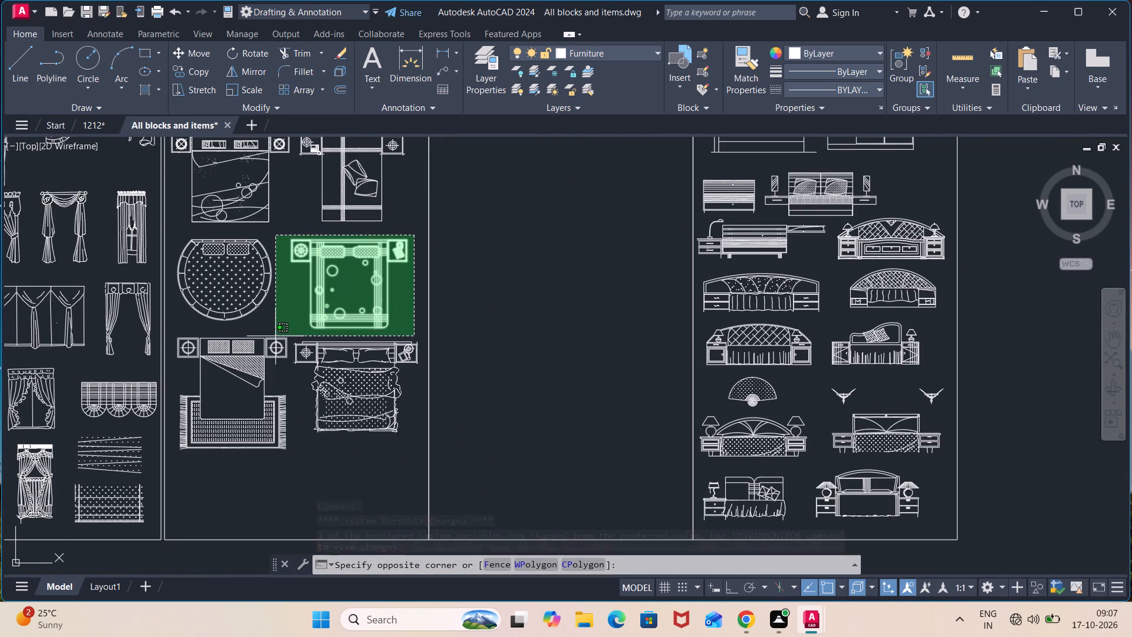
left_click(275, 336)
key("ctrl+c")
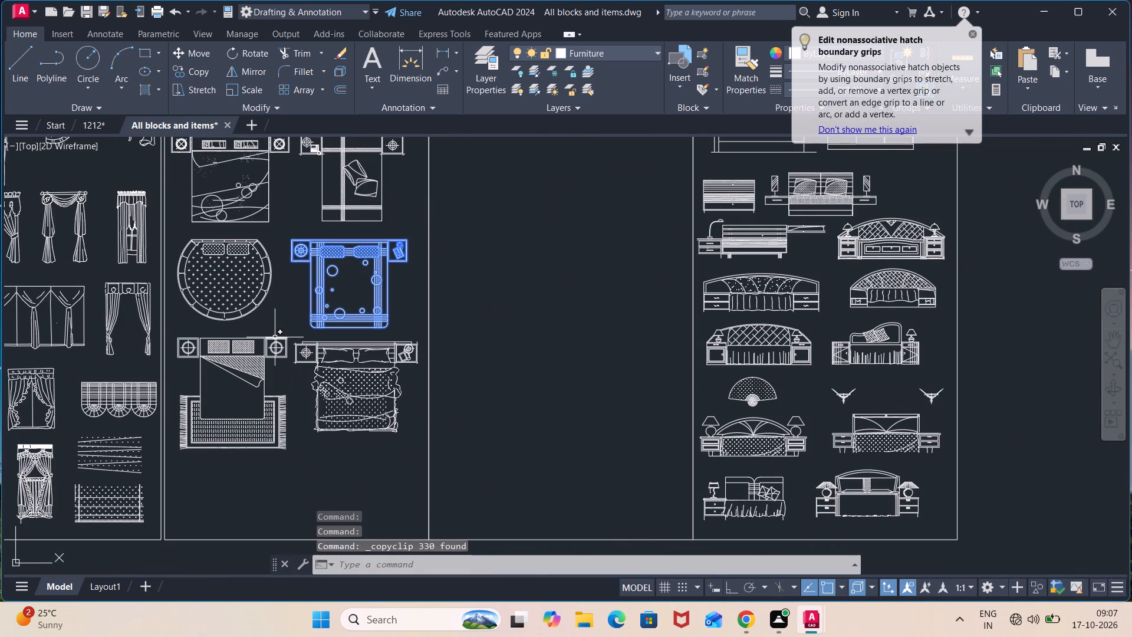
Return to drawing 1212 and paste the copied double bed in the empty space east of the floor plan.
left_click(83, 123)
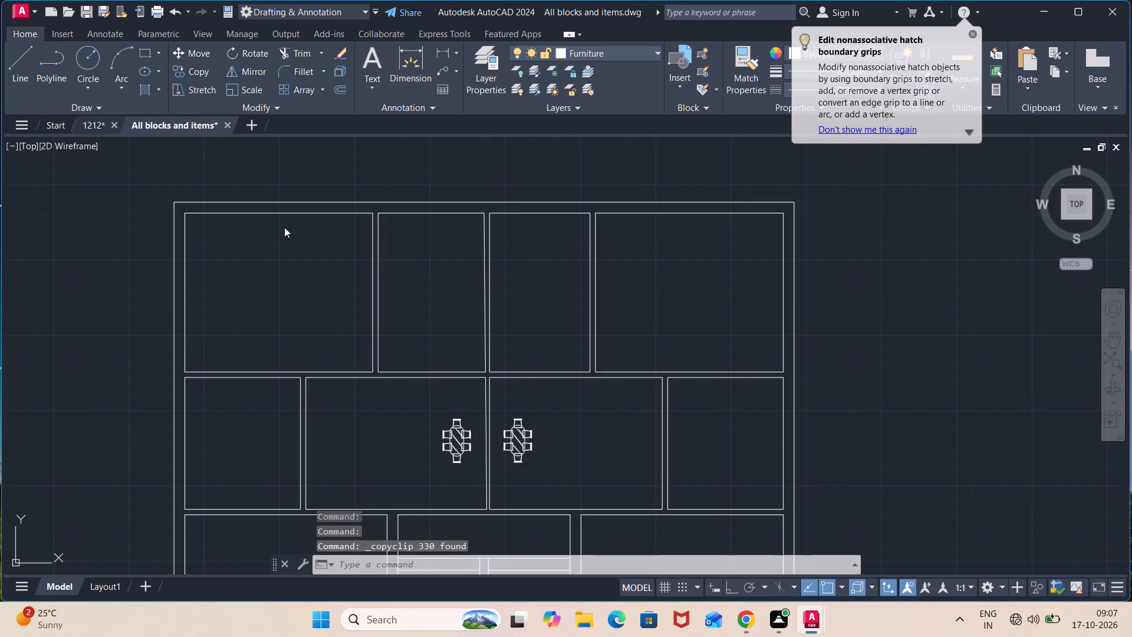
left_click(306, 283)
key("ctrl+v")
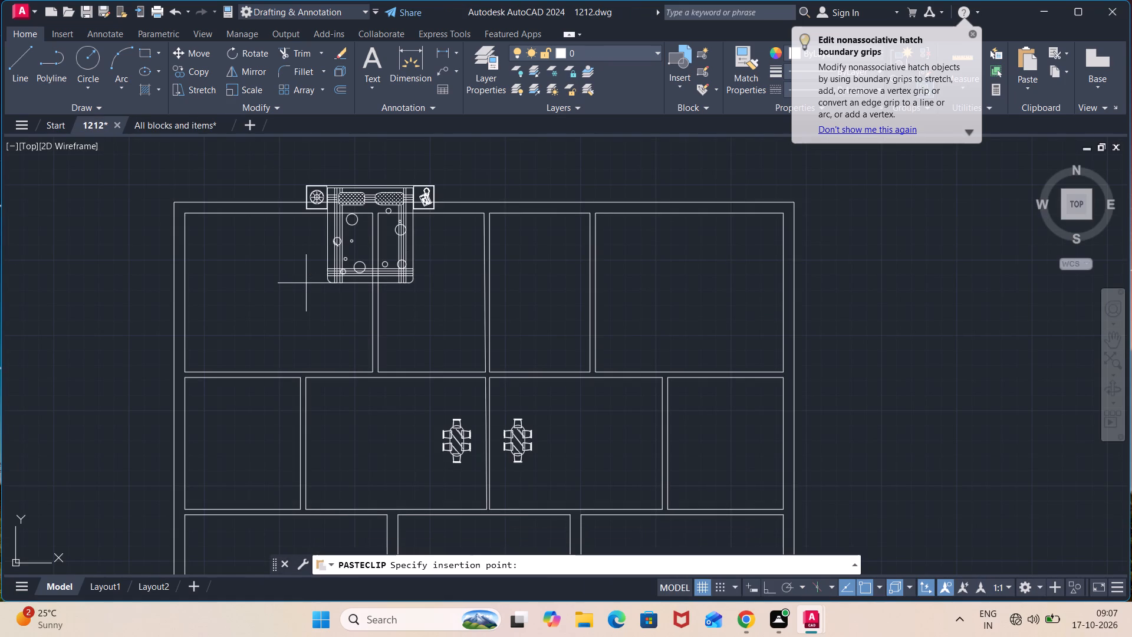
left_click(903, 356)
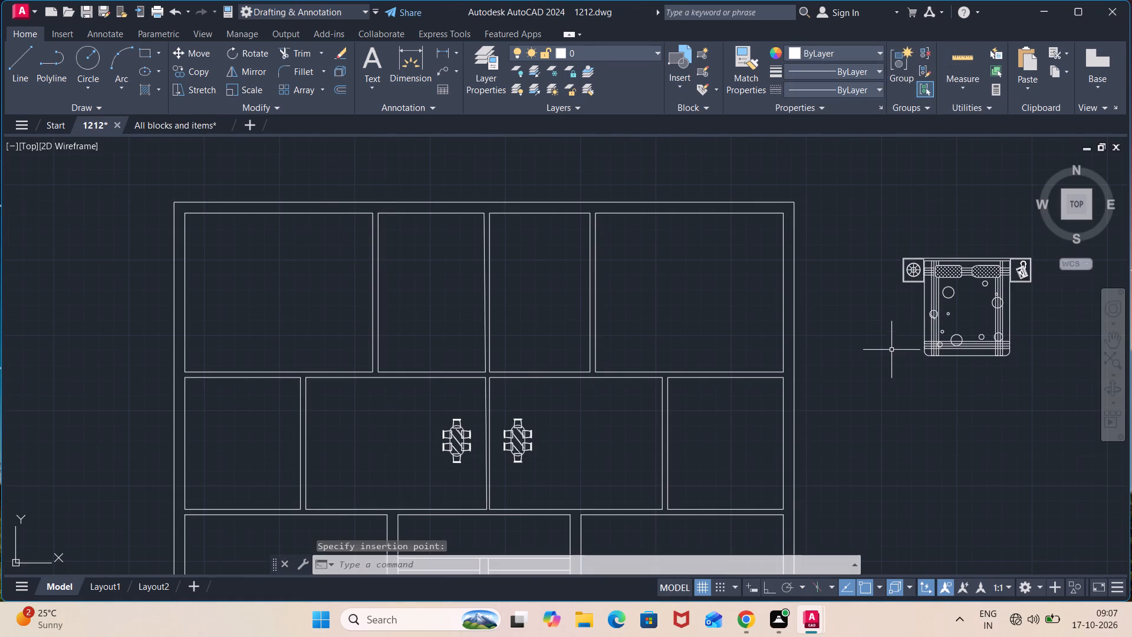
Rotate the whole pasted bed 90° counterclockwise about the outer headboard-side corner of its west bedside table.
middle_click_drag(890, 348, 544, 316)
left_click_drag(696, 201, 626, 292)
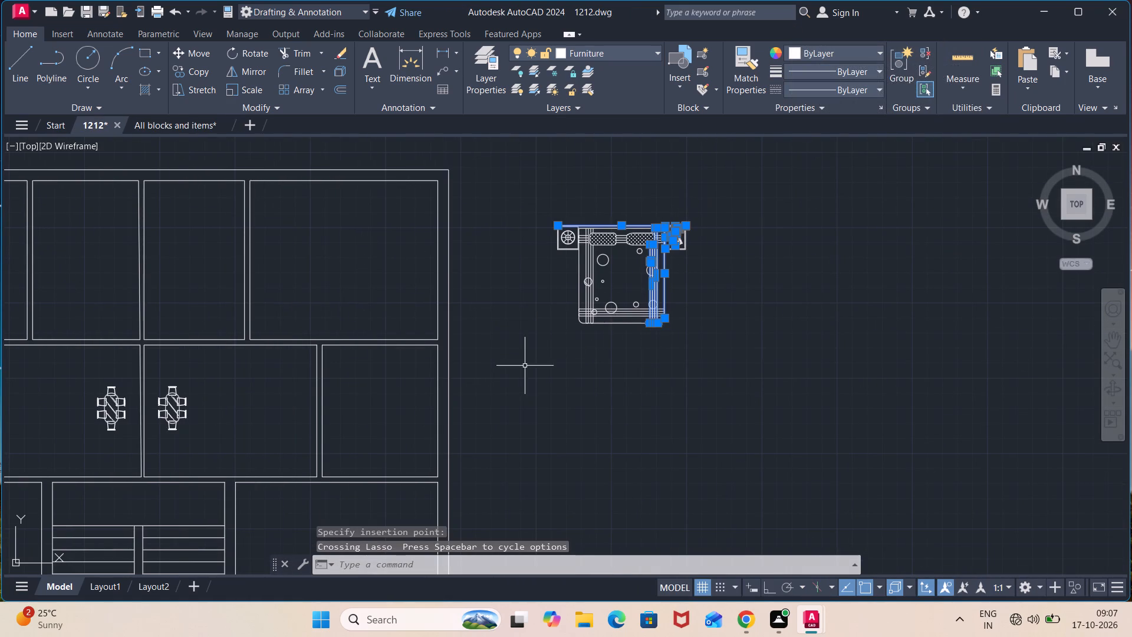
left_click(728, 196)
left_click(526, 367)
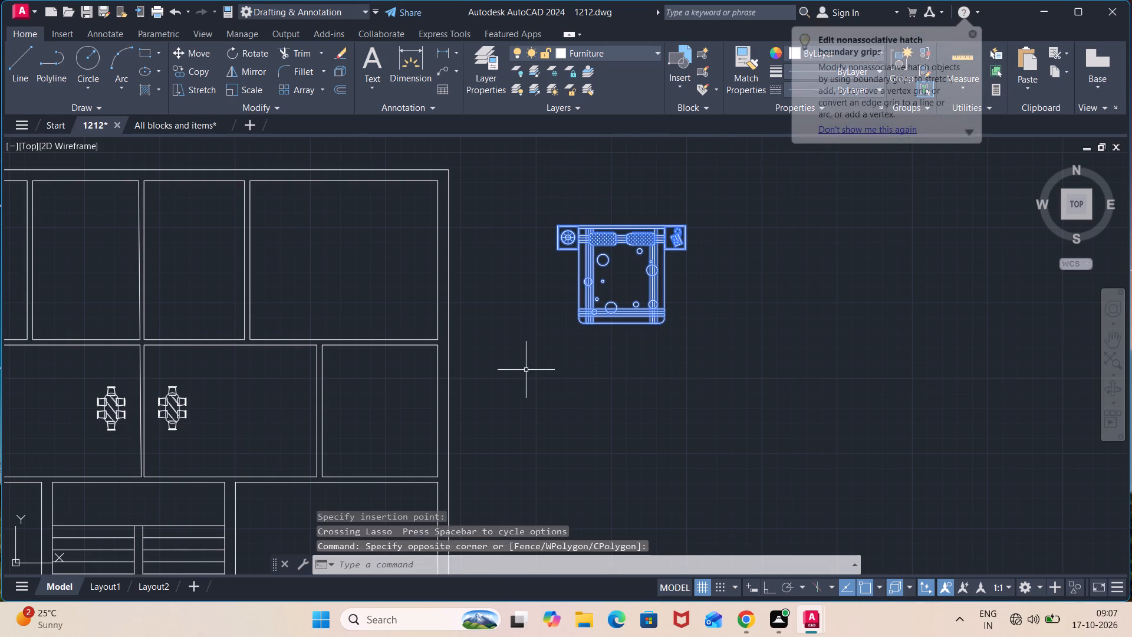
type("ro")
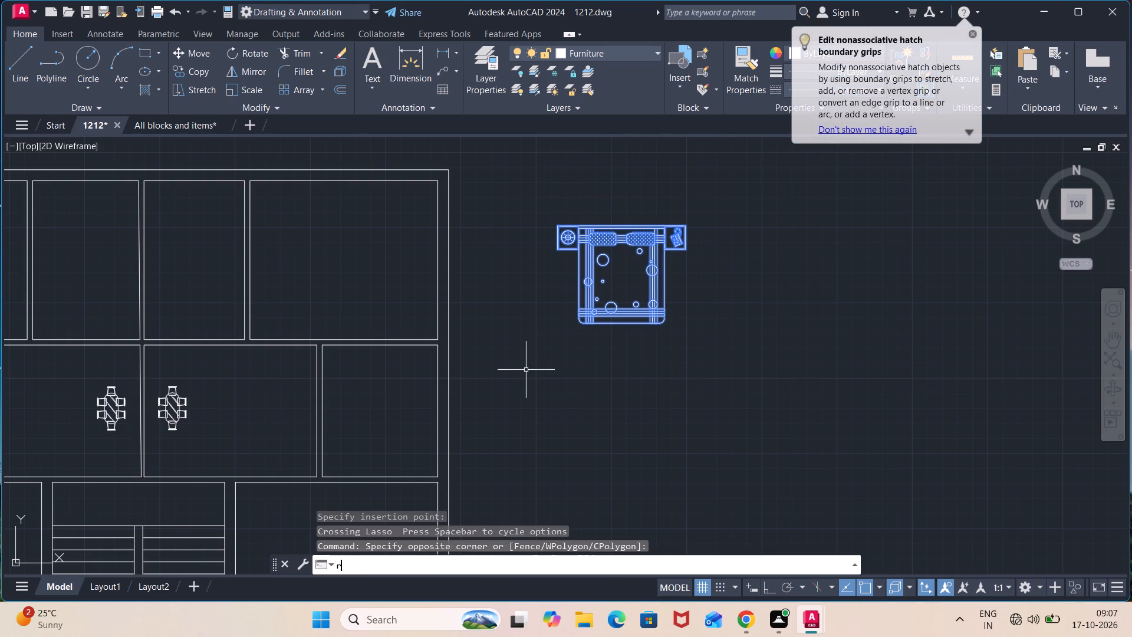
key("Return")
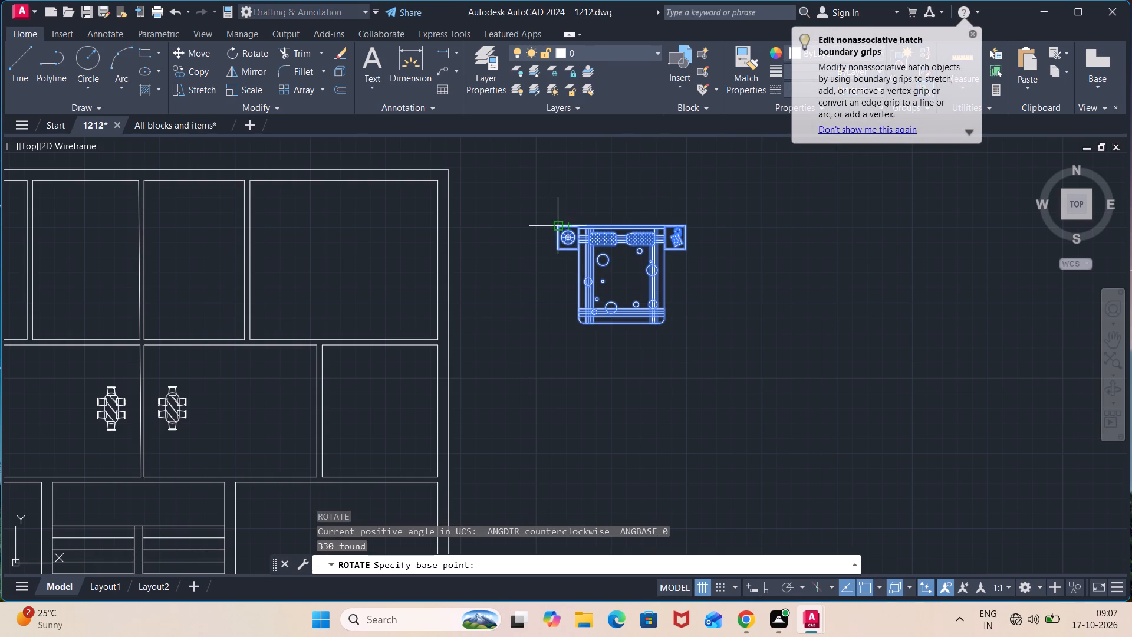
left_click(552, 223)
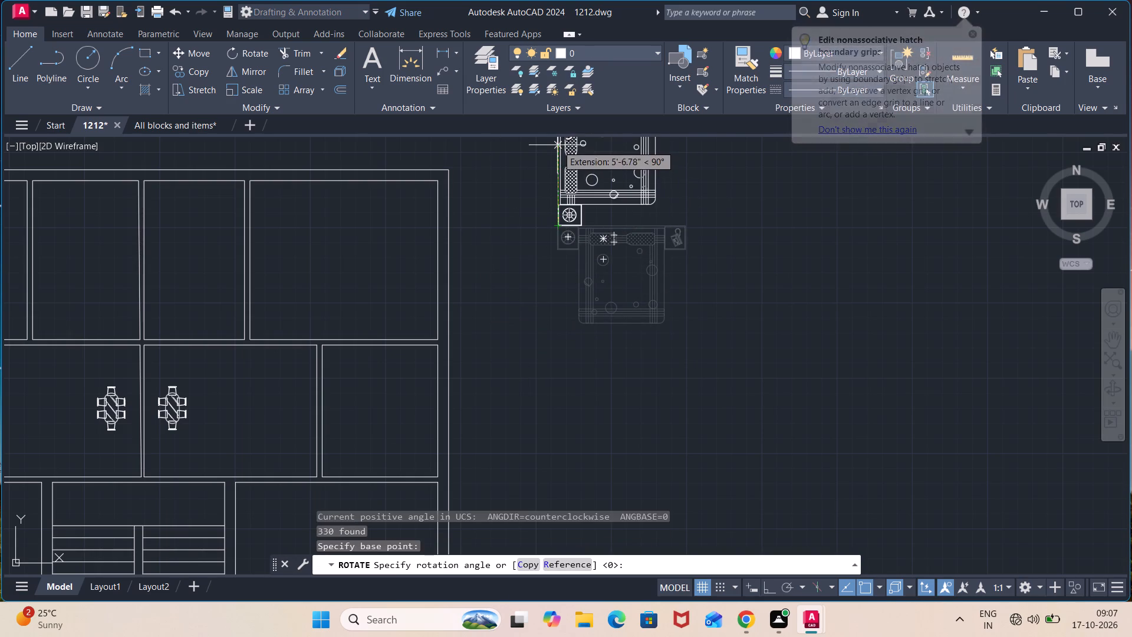
left_click(557, 145)
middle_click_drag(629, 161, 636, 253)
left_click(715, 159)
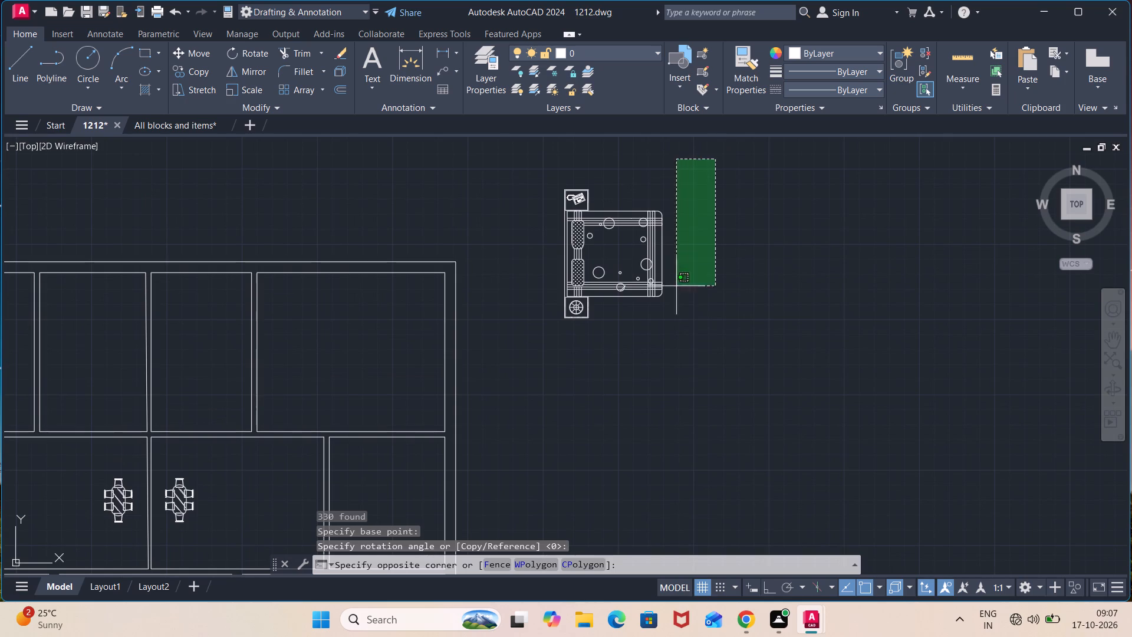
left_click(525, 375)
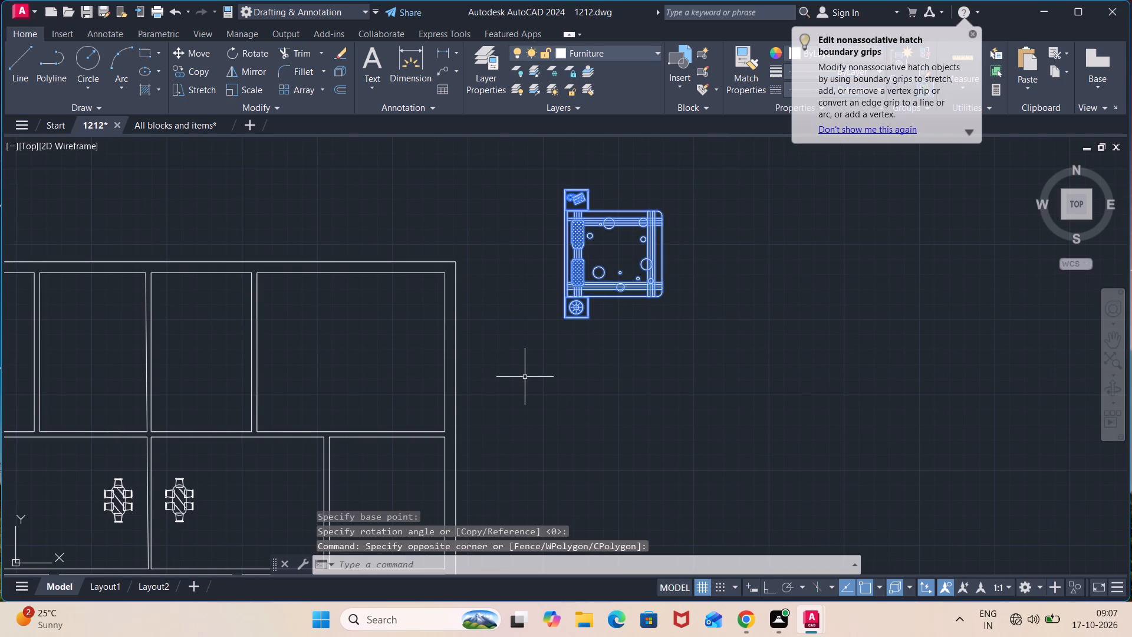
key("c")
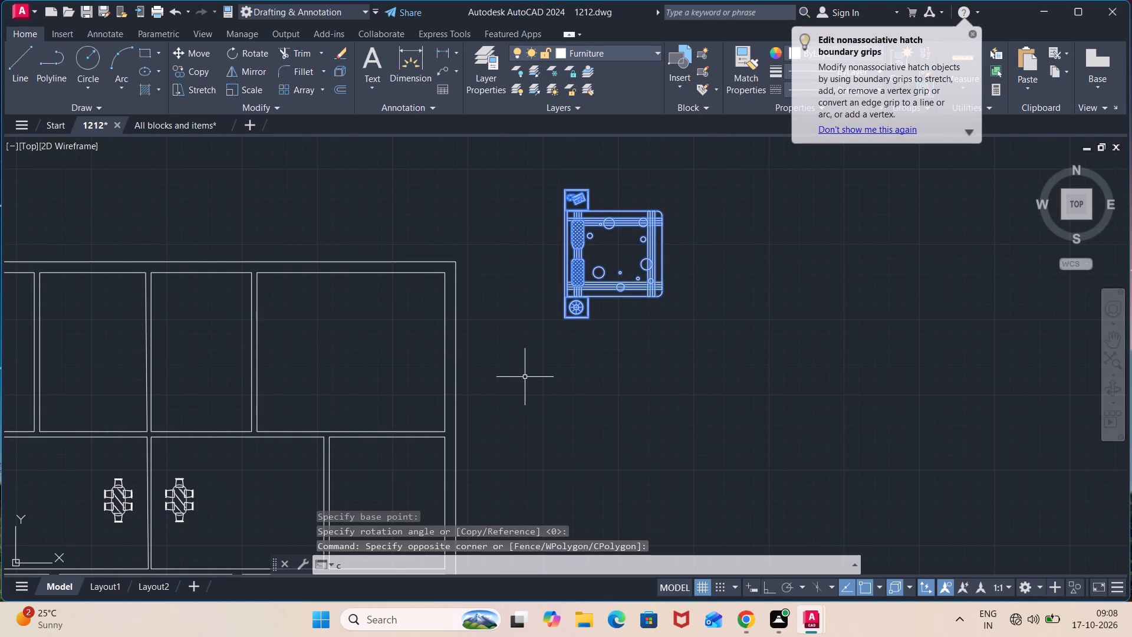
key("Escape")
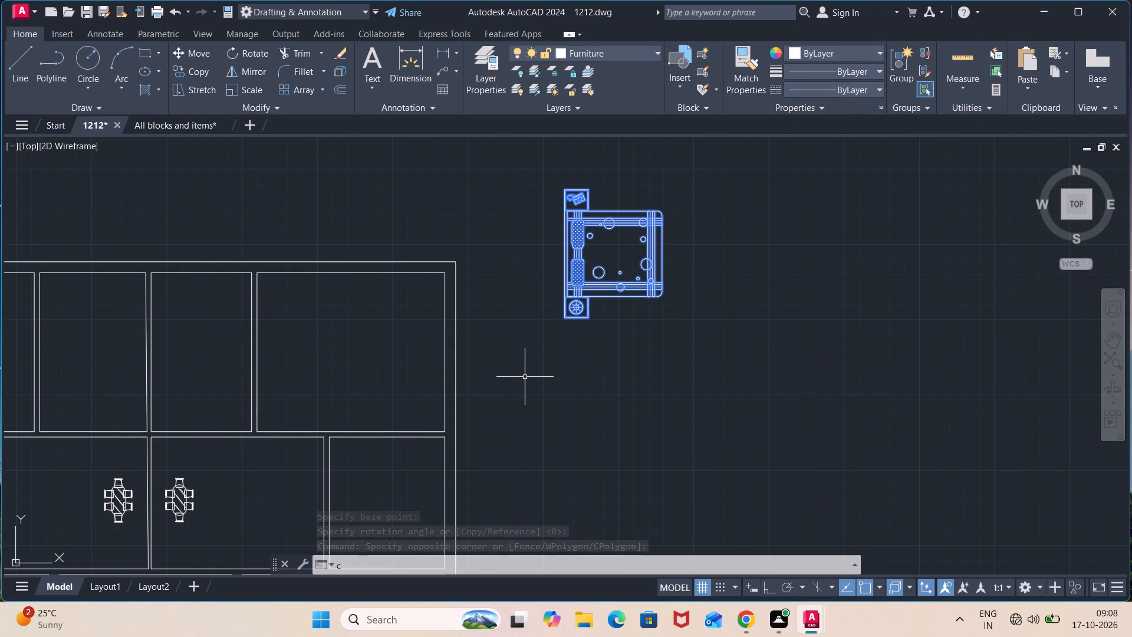
Move the rotated bed from its lower bedside table's outer corner into the northwest room, headboard close to the west wall.
key("m")
key("Return")
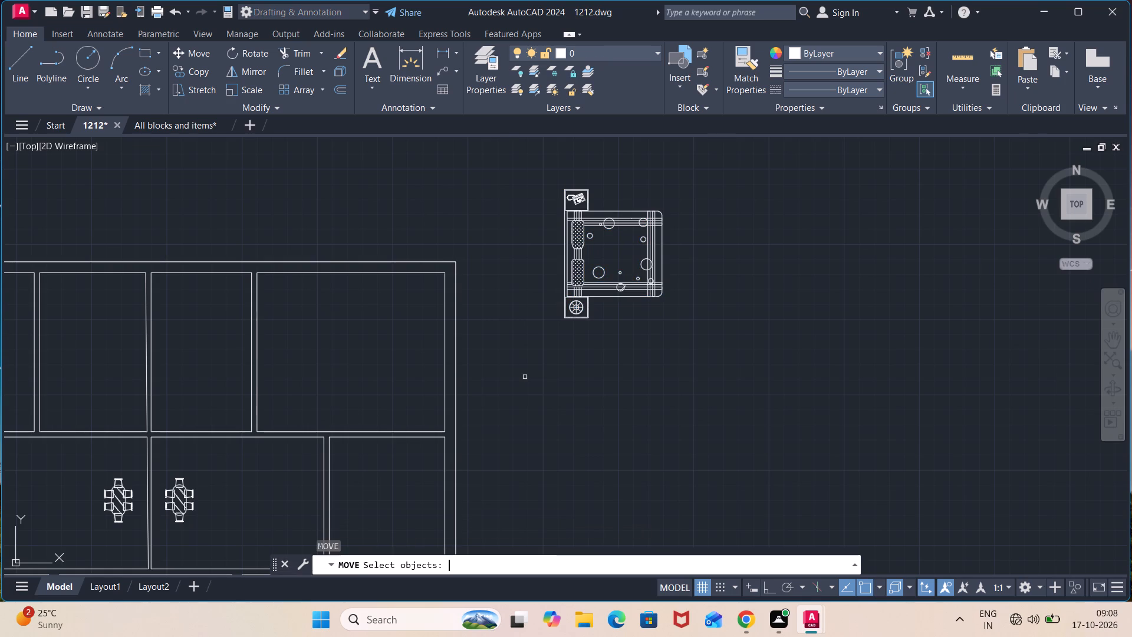
left_click(686, 166)
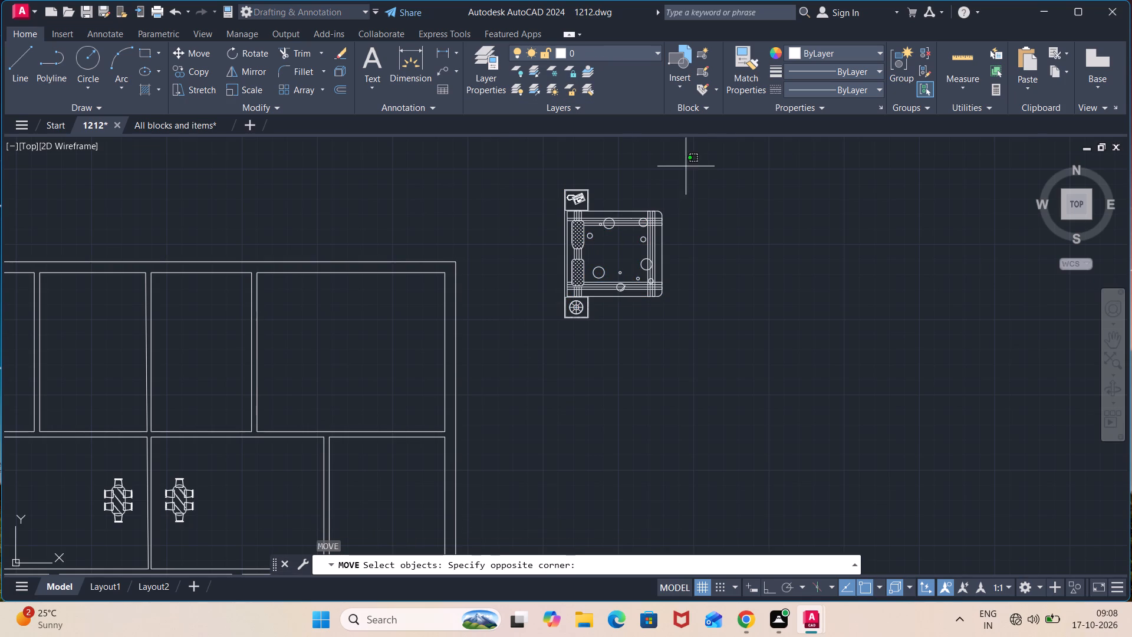
left_click(538, 383)
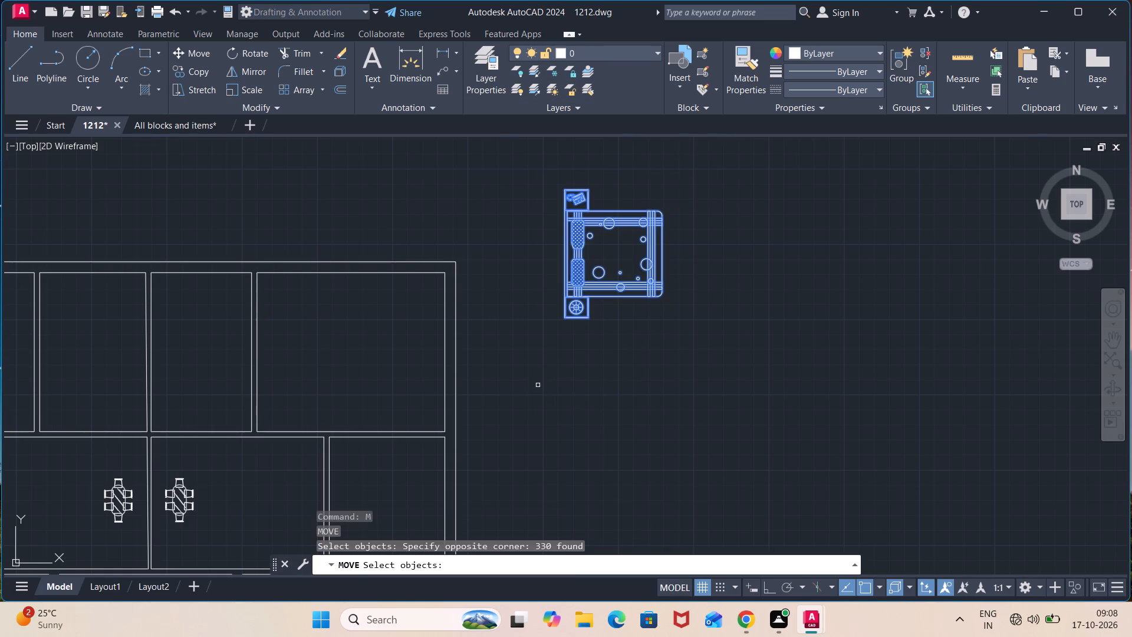
key("Return")
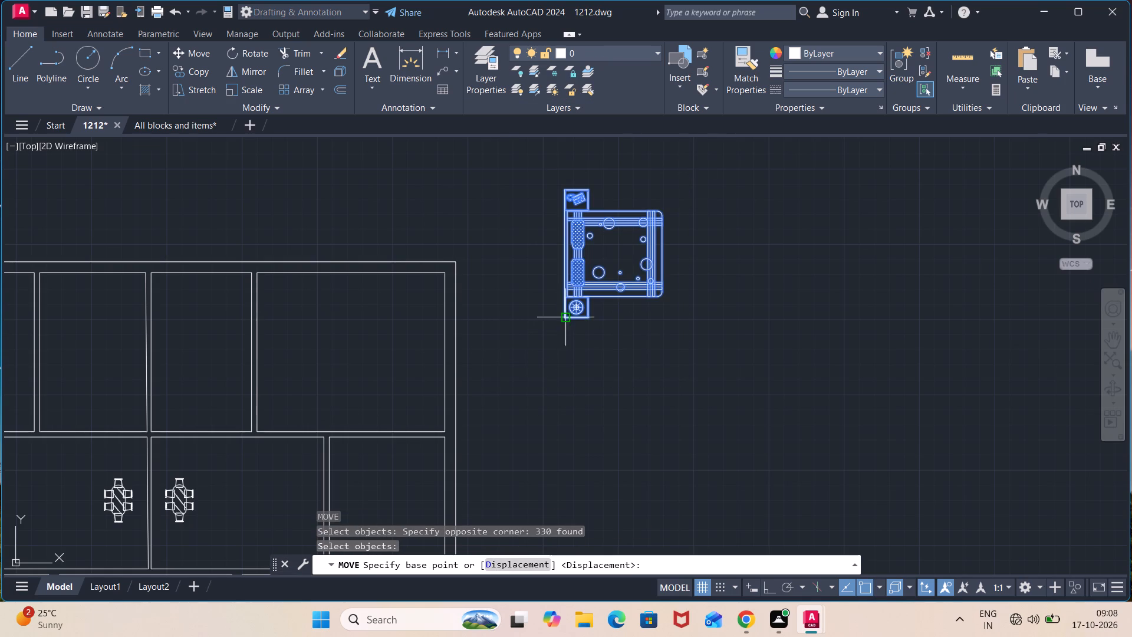
left_click(564, 323)
scroll(331, 413, "up", 1)
middle_click_drag(331, 413, 772, 276)
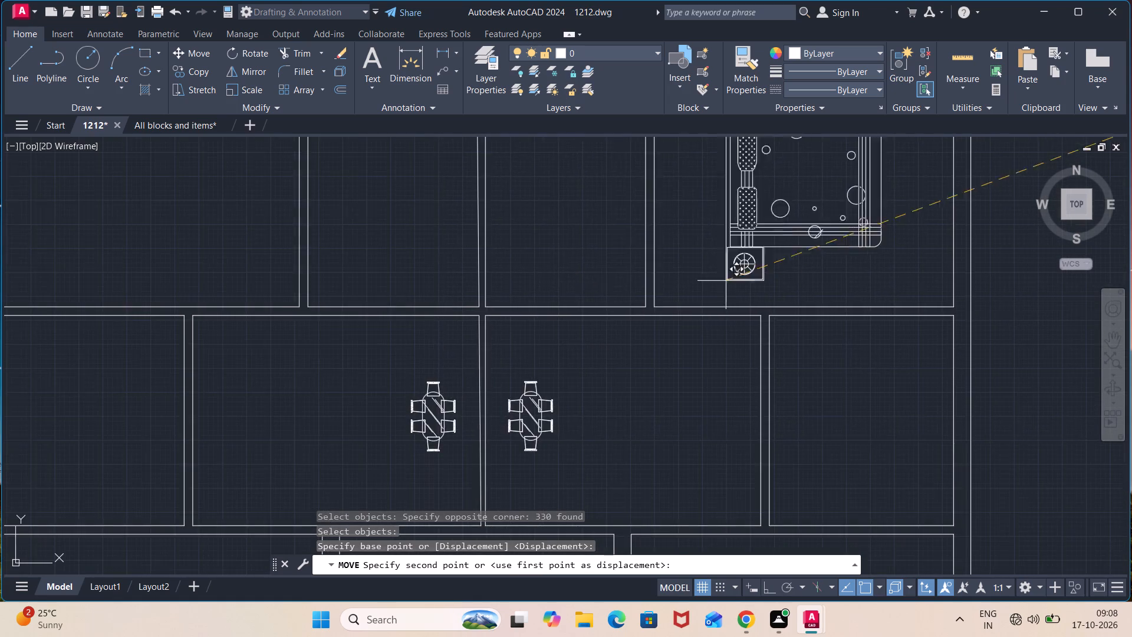
scroll(400, 307, "down", 1)
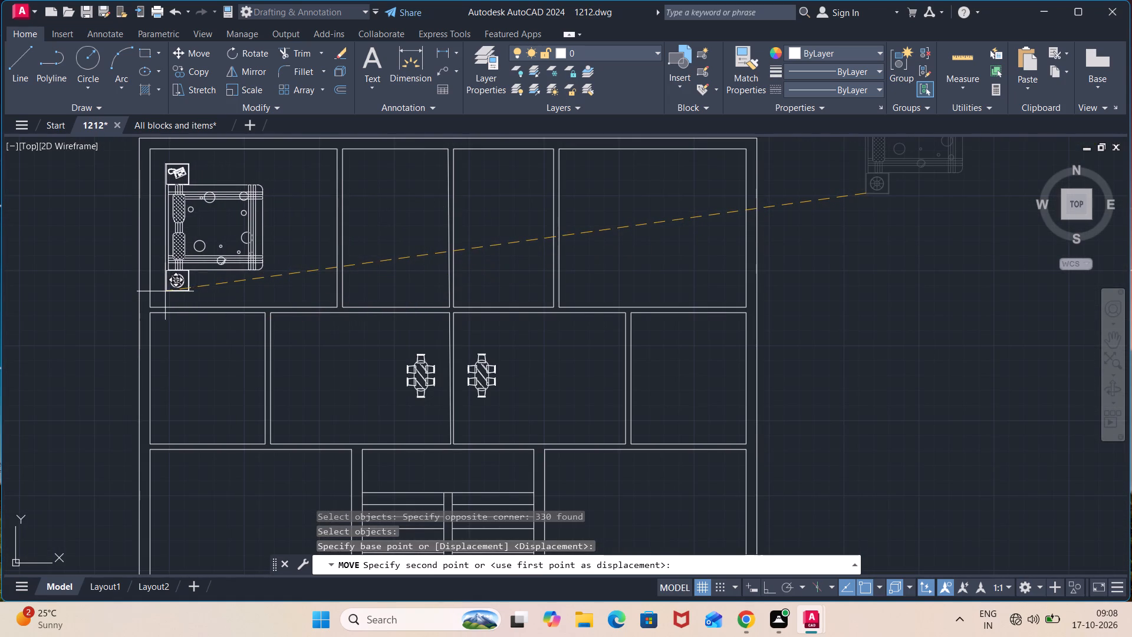
left_click(159, 290)
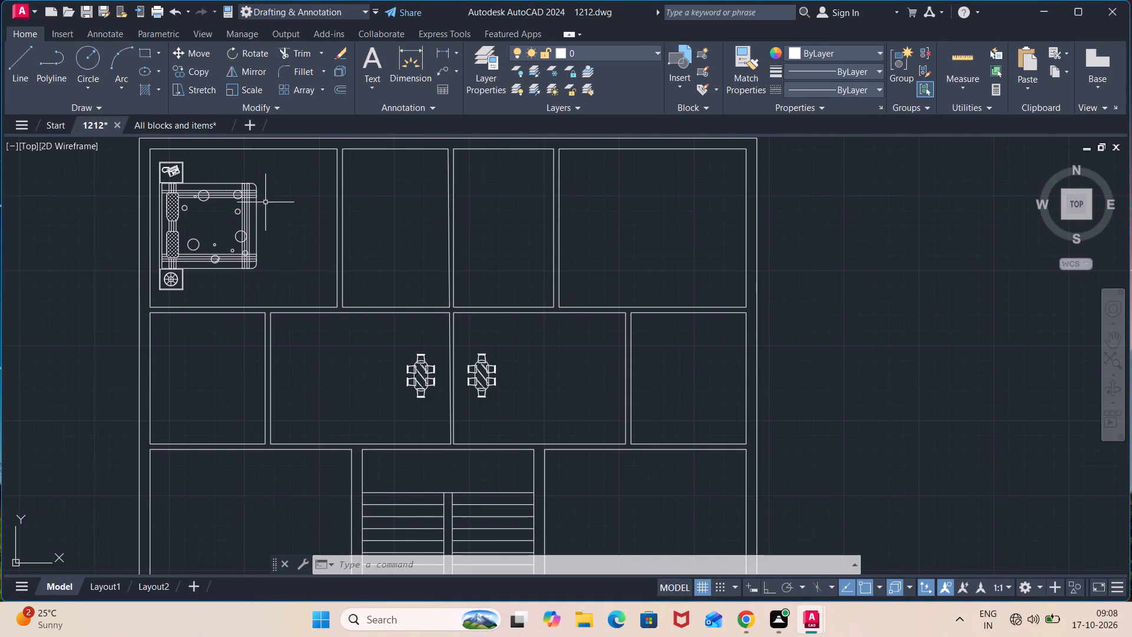
Paste a second copy of the double bed with bedside tables in the empty space east of the floor plan.
left_click(677, 218)
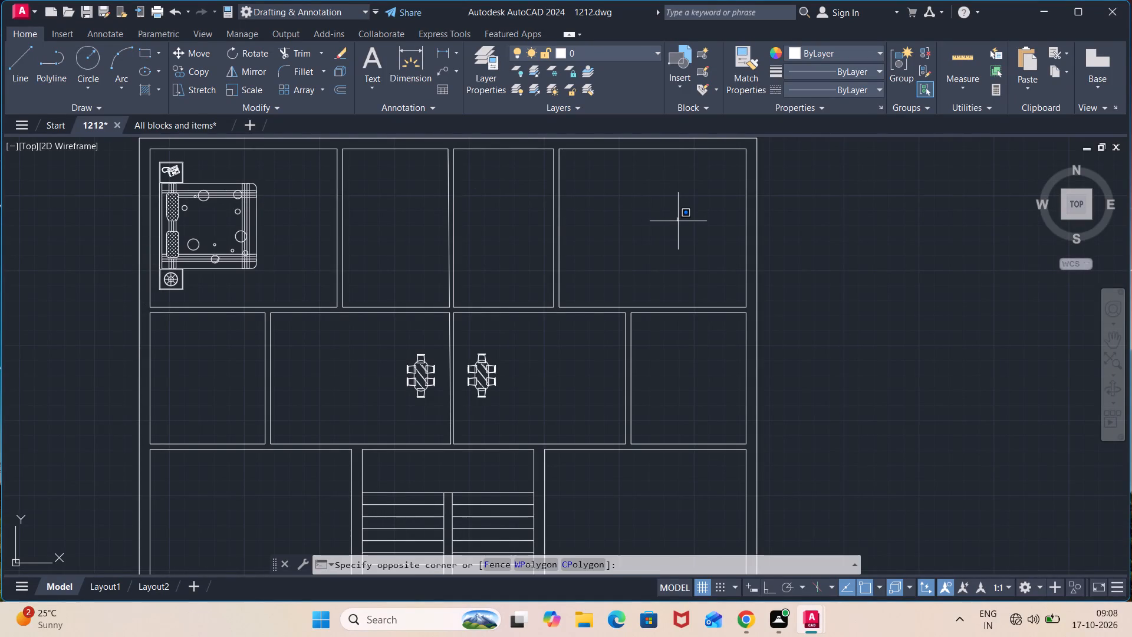
key("ctrl+v")
middle_click_drag(861, 302, 710, 358)
left_click(713, 303)
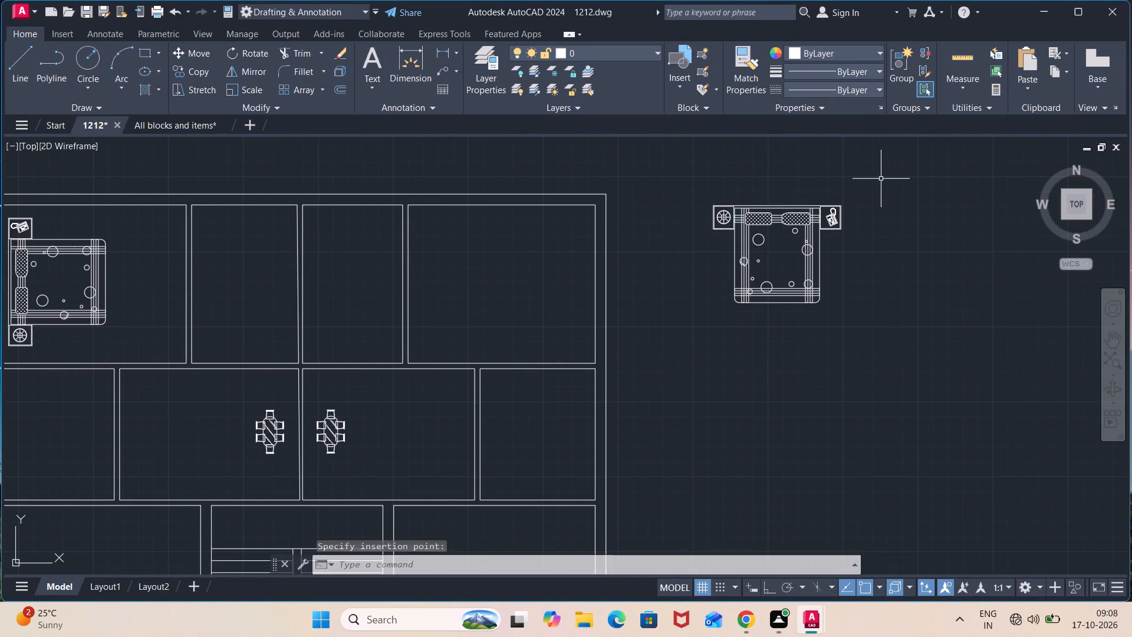
Rotate the second bed 90° clockwise about the outer headboard-side corner of its east bedside table.
left_click(881, 179)
left_click(695, 381)
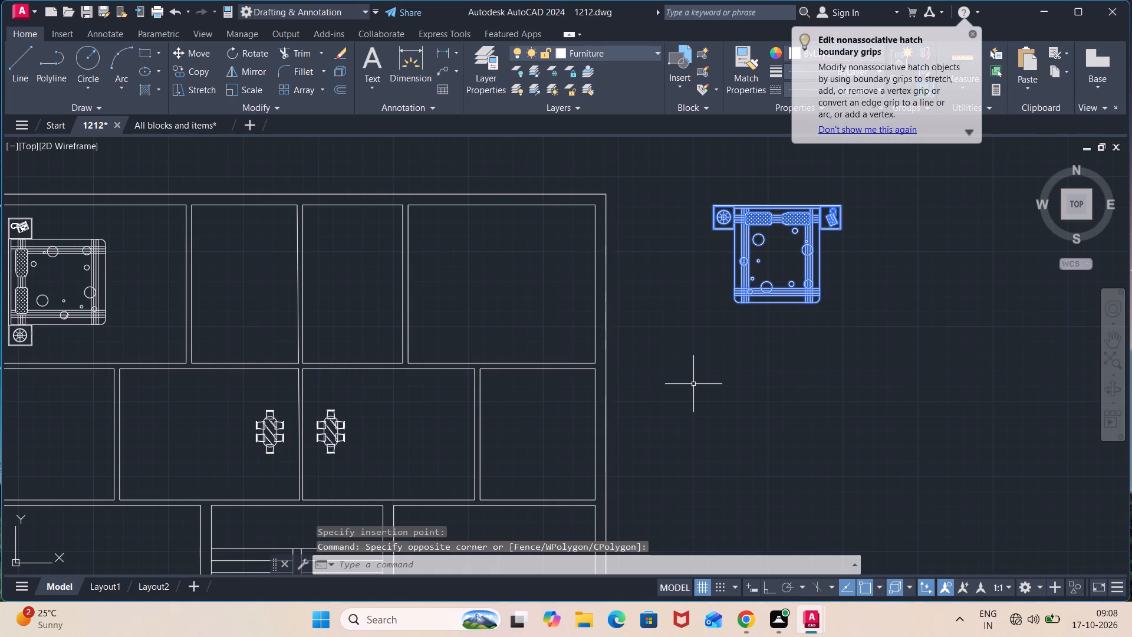
left_click(693, 384)
type("ro")
key("Return")
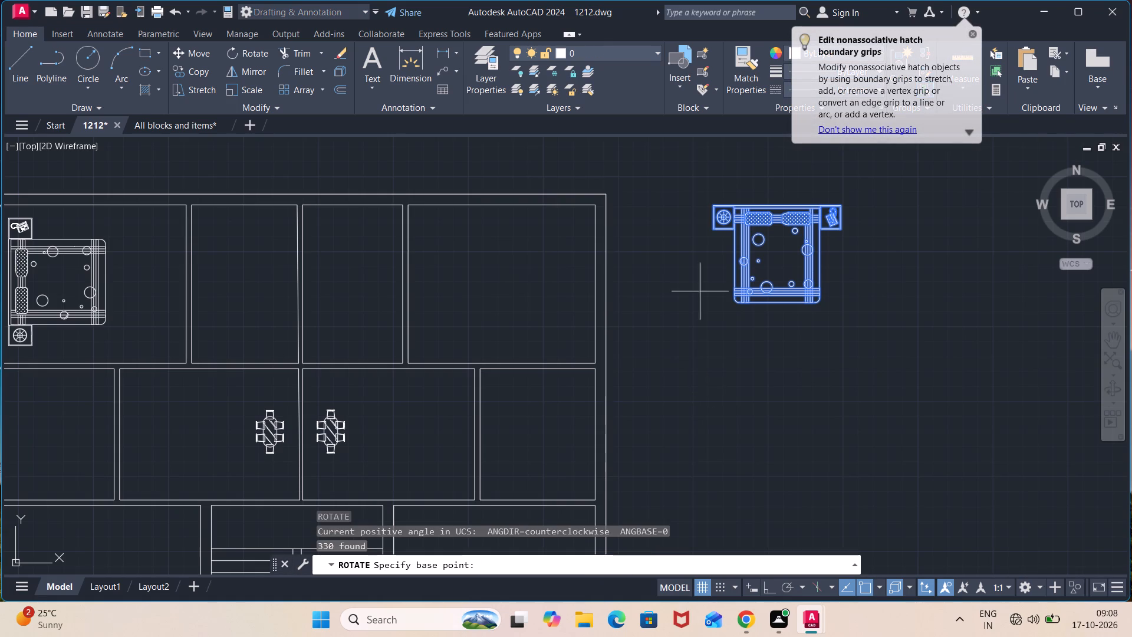
left_click(843, 202)
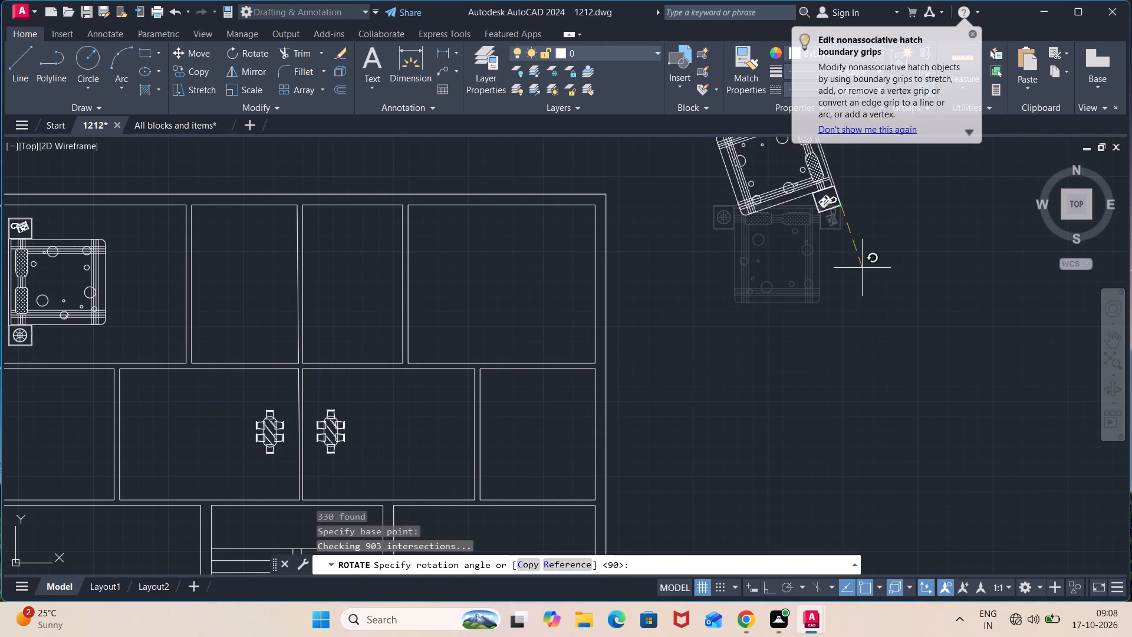
left_click(839, 298)
Move the second bed from its lower bedside table's outer corner into the northeast room, headboard close to the east wall.
middle_click_drag(827, 247, 789, 413)
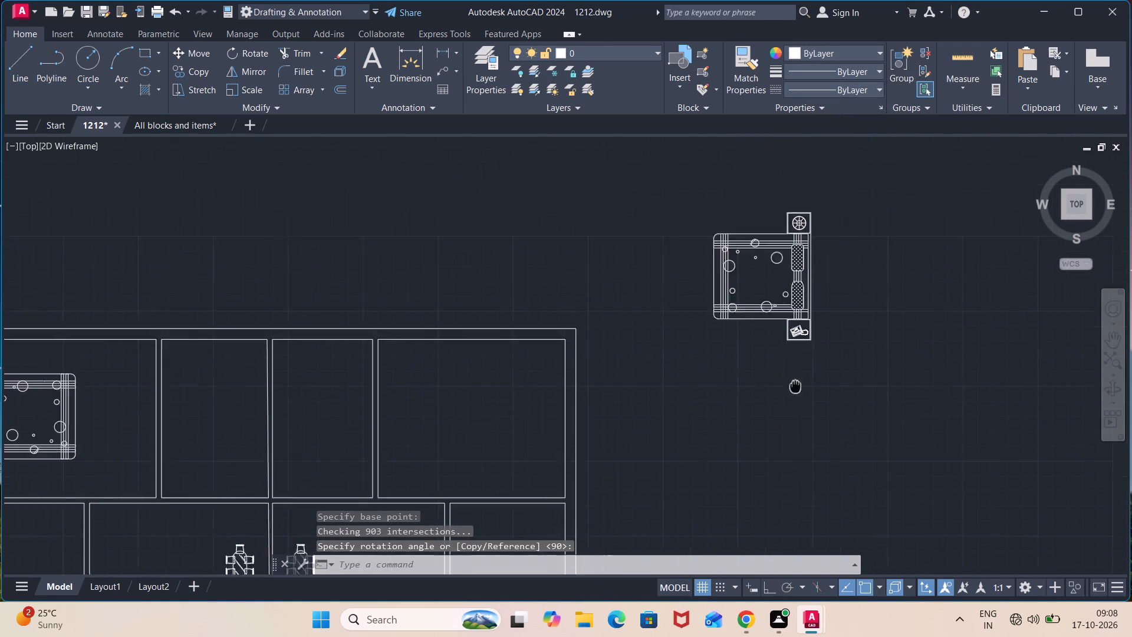
middle_click_drag(789, 413, 788, 439)
scroll(788, 439, "up", 1)
left_click(820, 150)
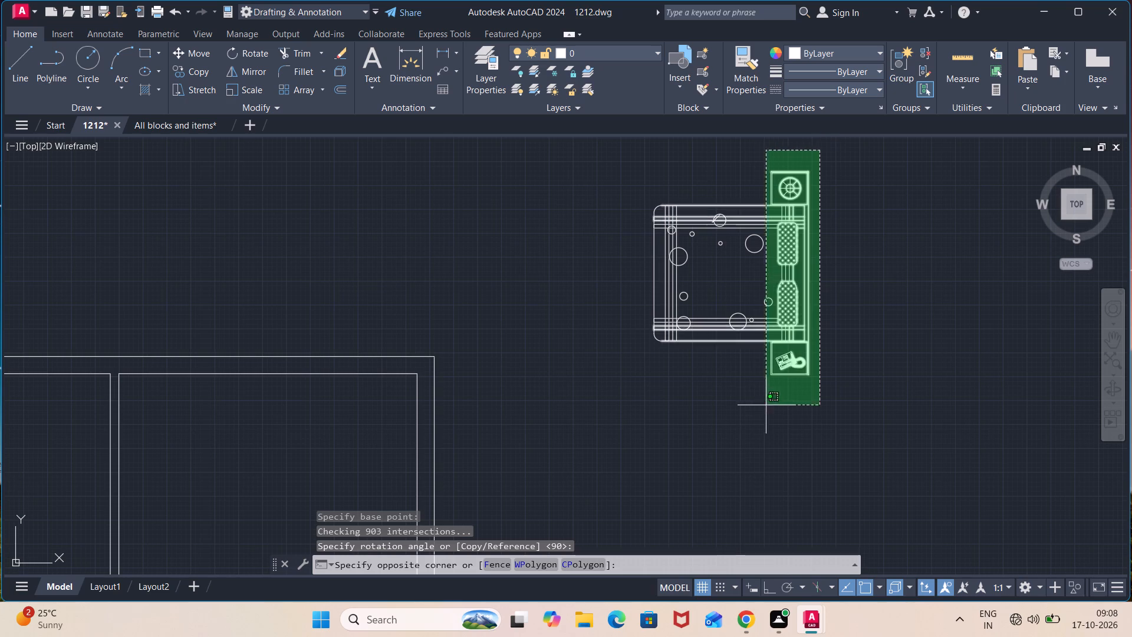
left_click(595, 421)
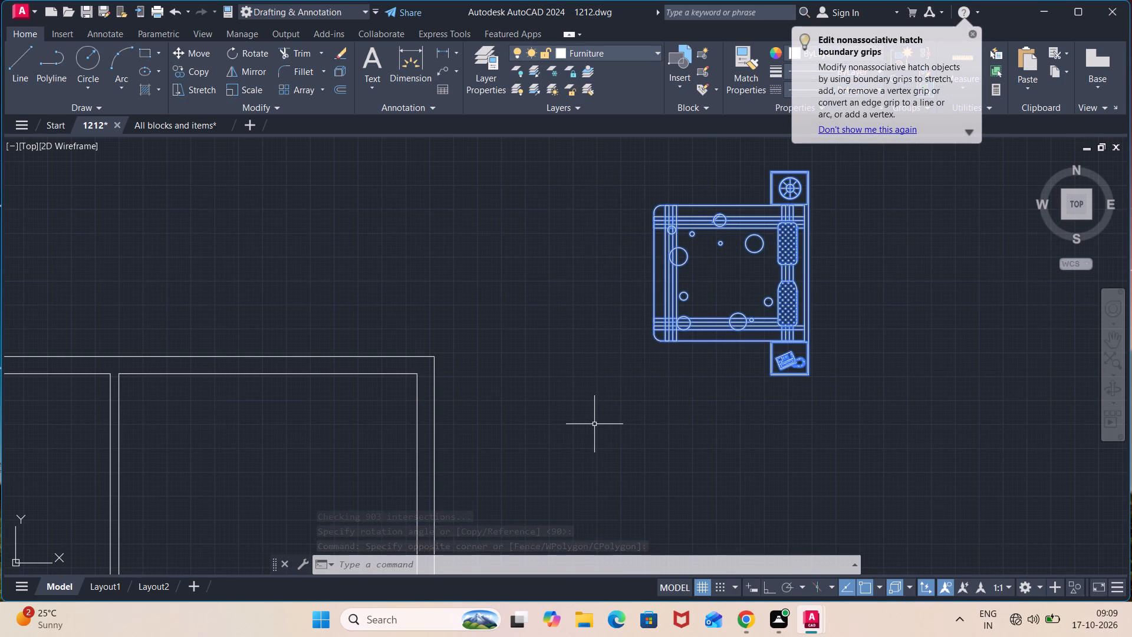
key("m")
key("Return")
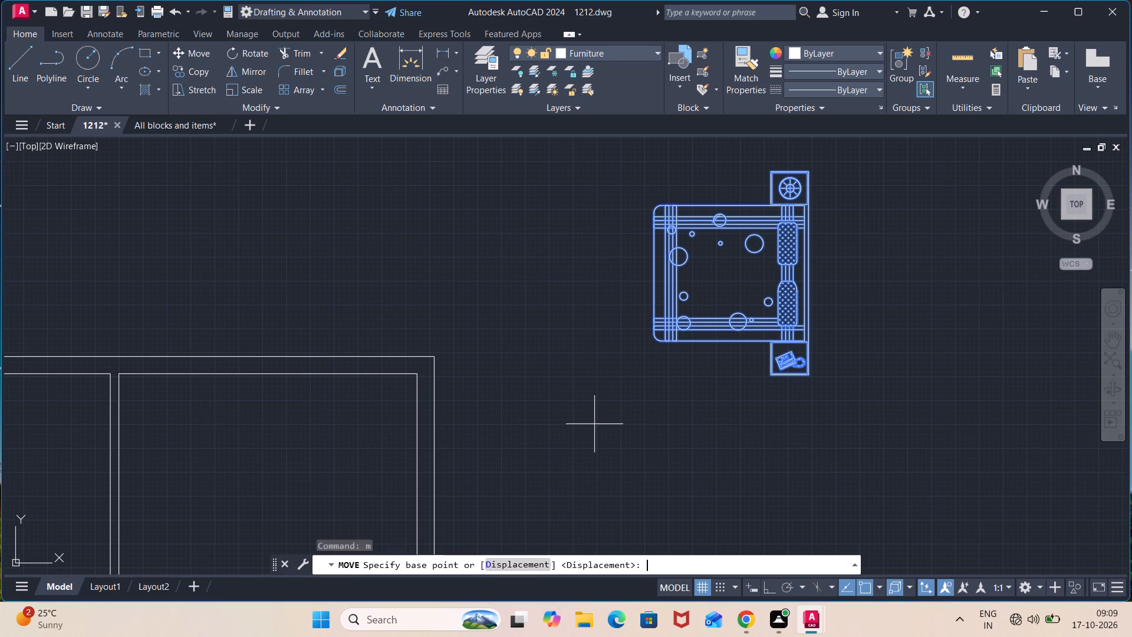
left_click(809, 373)
middle_click_drag(260, 526, 255, 451)
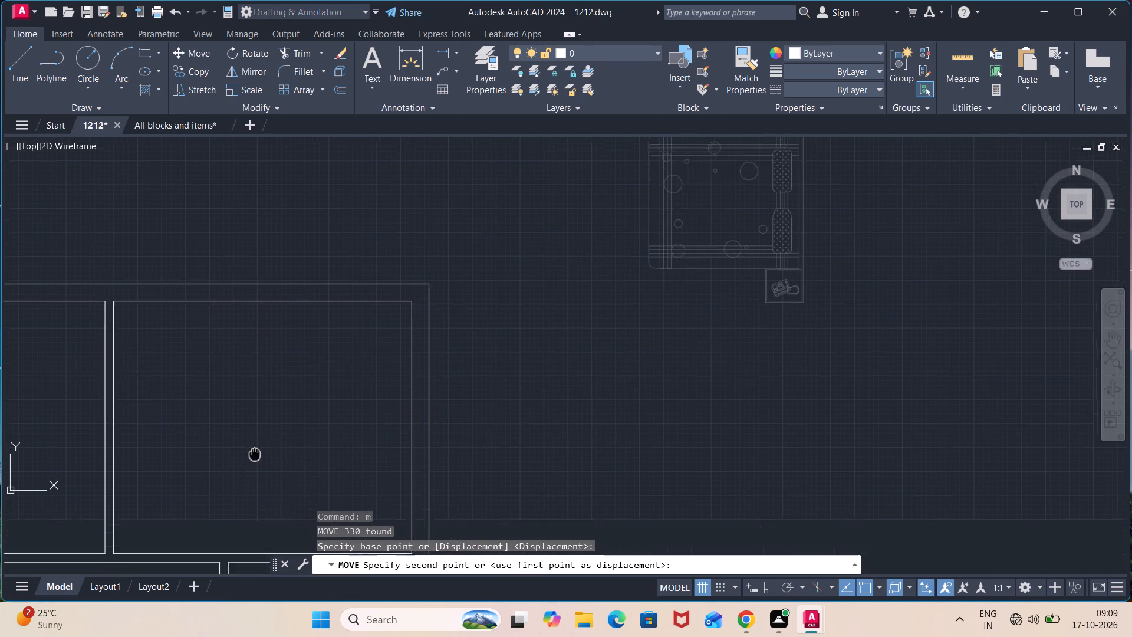
middle_click_drag(255, 451, 225, 270)
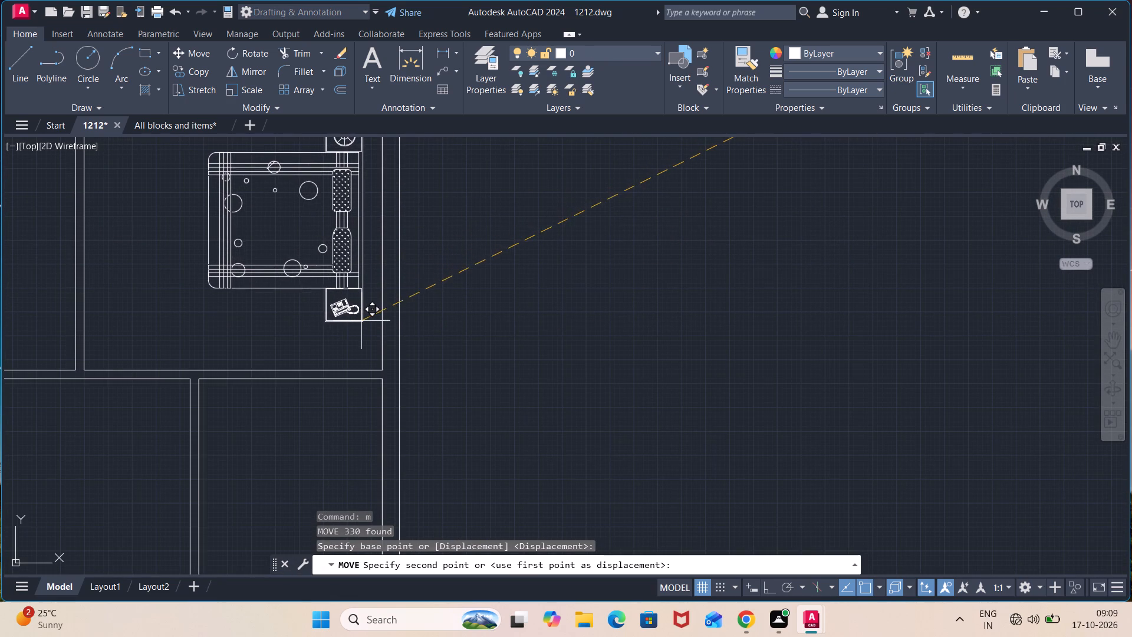
left_click(368, 324)
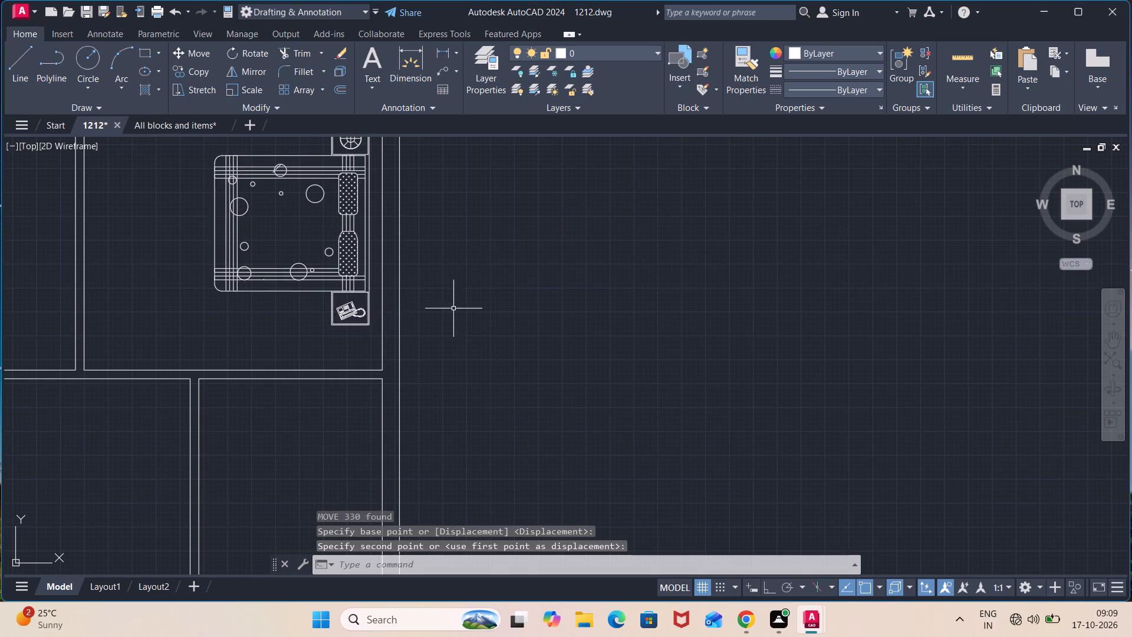
Move the bed with bedside tables in the northeast room slightly southwest from its lower bedside table's outer corner, away from the east wall.
scroll(455, 309, "down", 2)
scroll(354, 298, "up", 2)
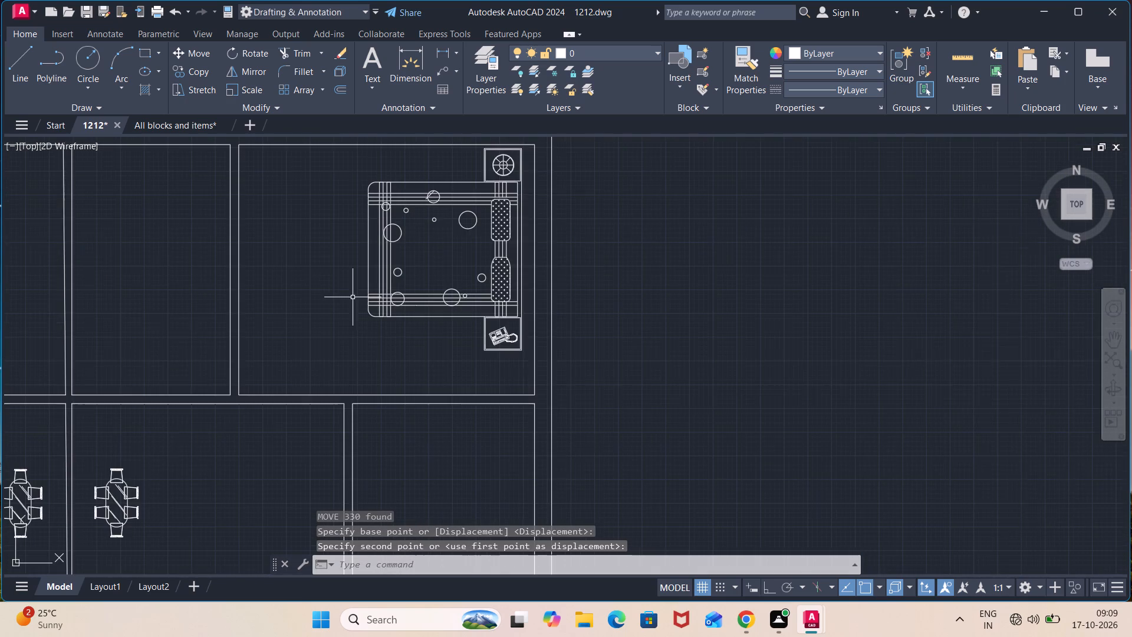
scroll(350, 295, "down", 1)
scroll(530, 238, "up", 3)
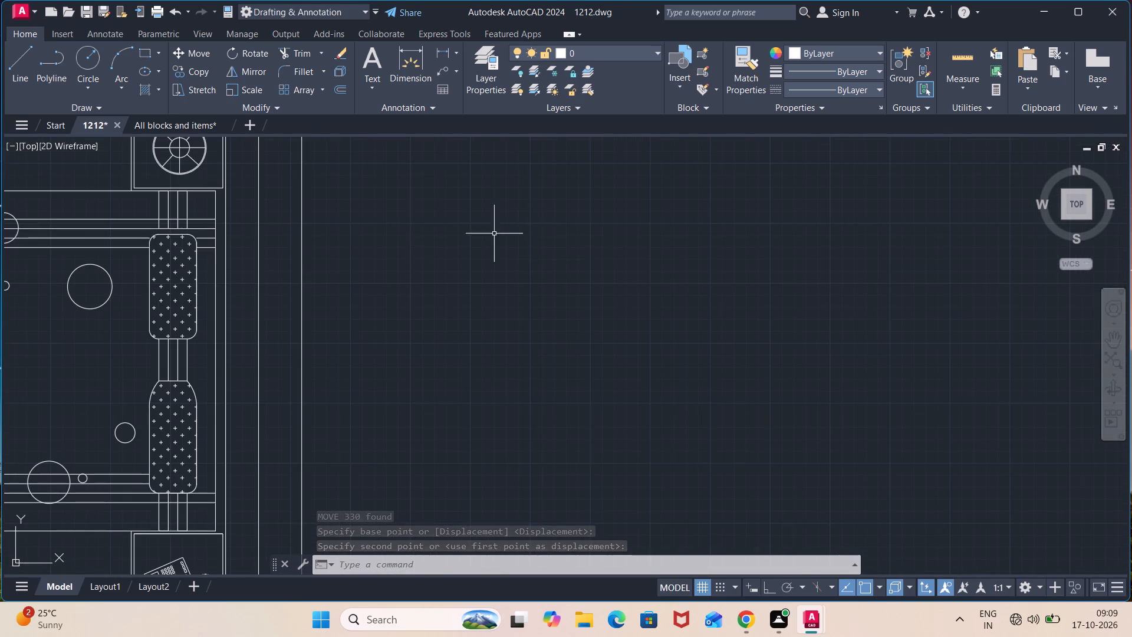
scroll(271, 247, "down", 2)
scroll(266, 242, "up", 1)
middle_click_drag(266, 242, 333, 222)
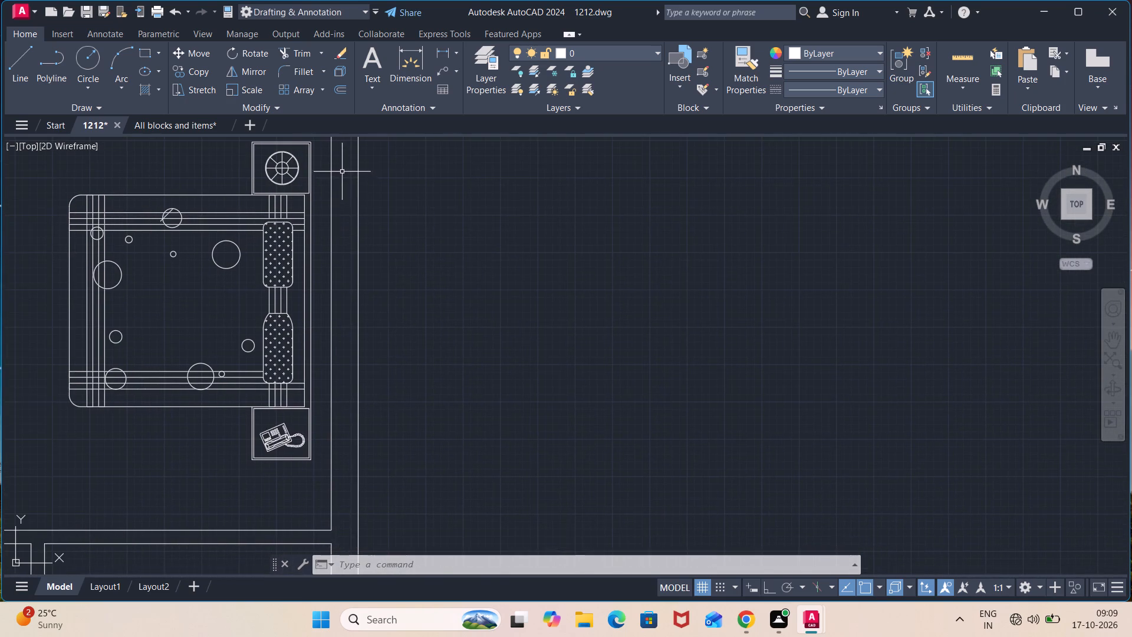
scroll(338, 171, "down", 1)
scroll(318, 153, "up", 3)
left_click(338, 152)
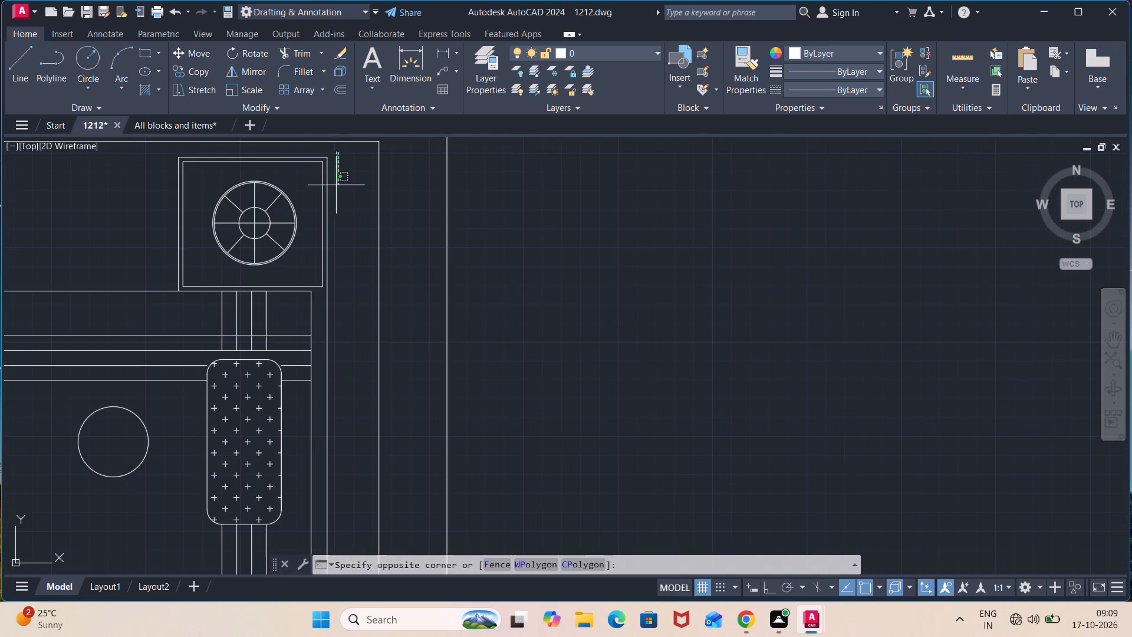
middle_click_drag(48, 456, 101, 143)
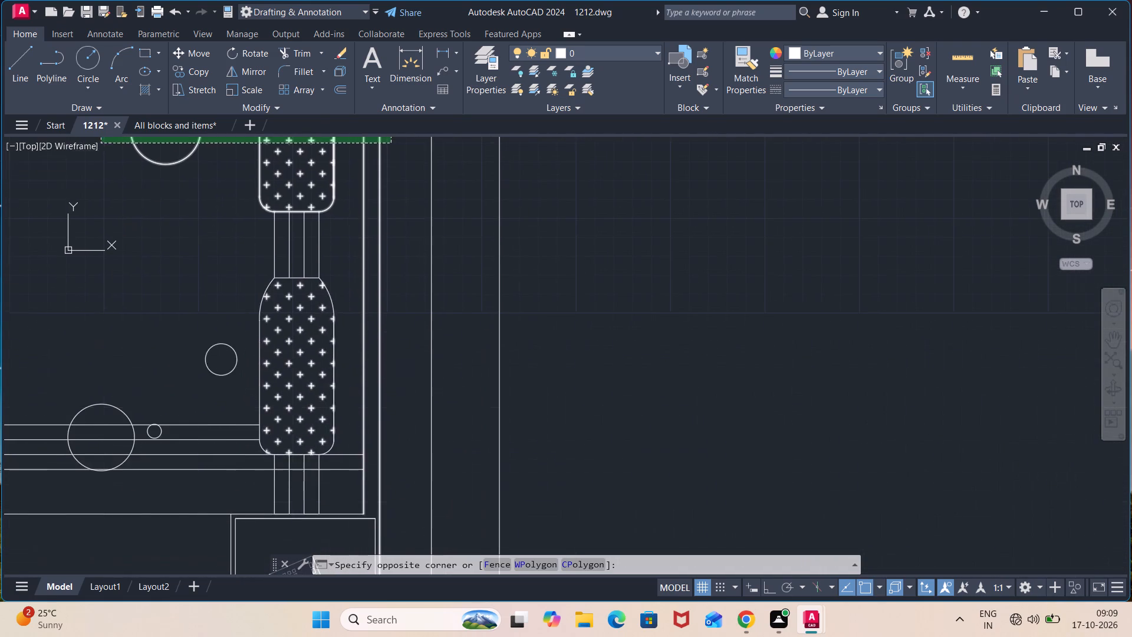
scroll(83, 431, "down", 1)
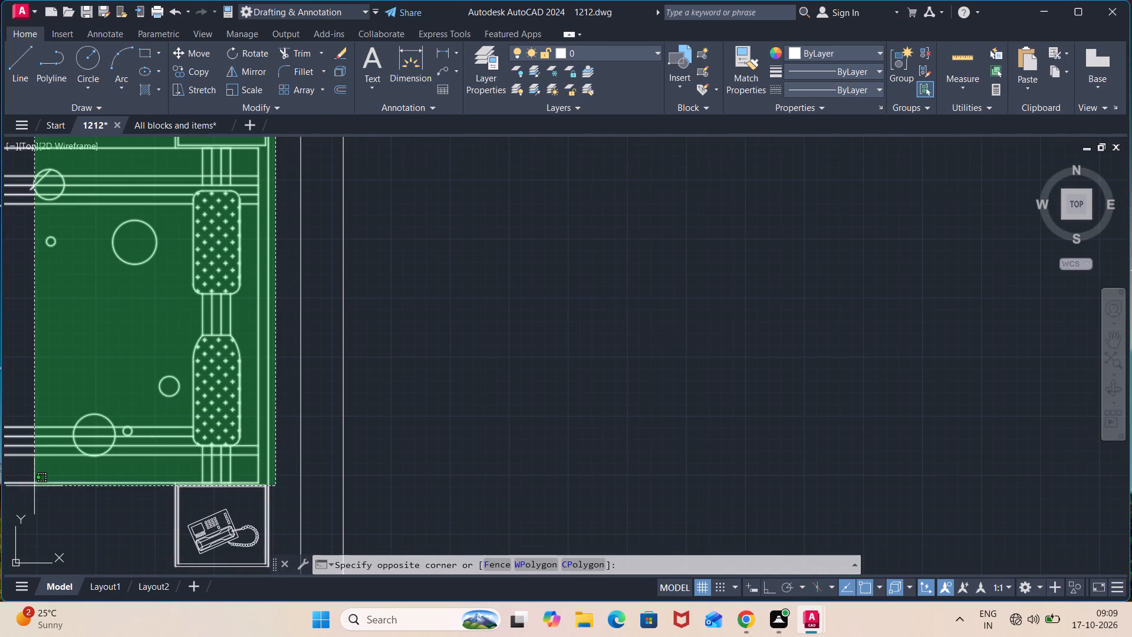
scroll(35, 485, "down", 1)
middle_click_drag(35, 485, 46, 415)
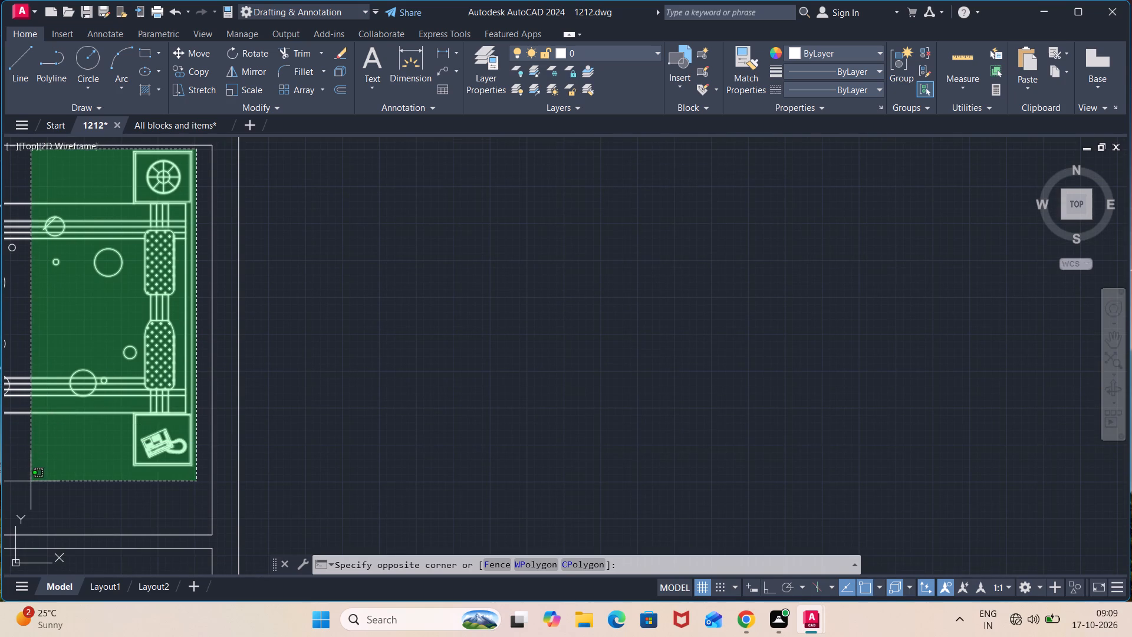
middle_click_drag(0, 478, 368, 439)
middle_click_drag(83, 445, 83, 445)
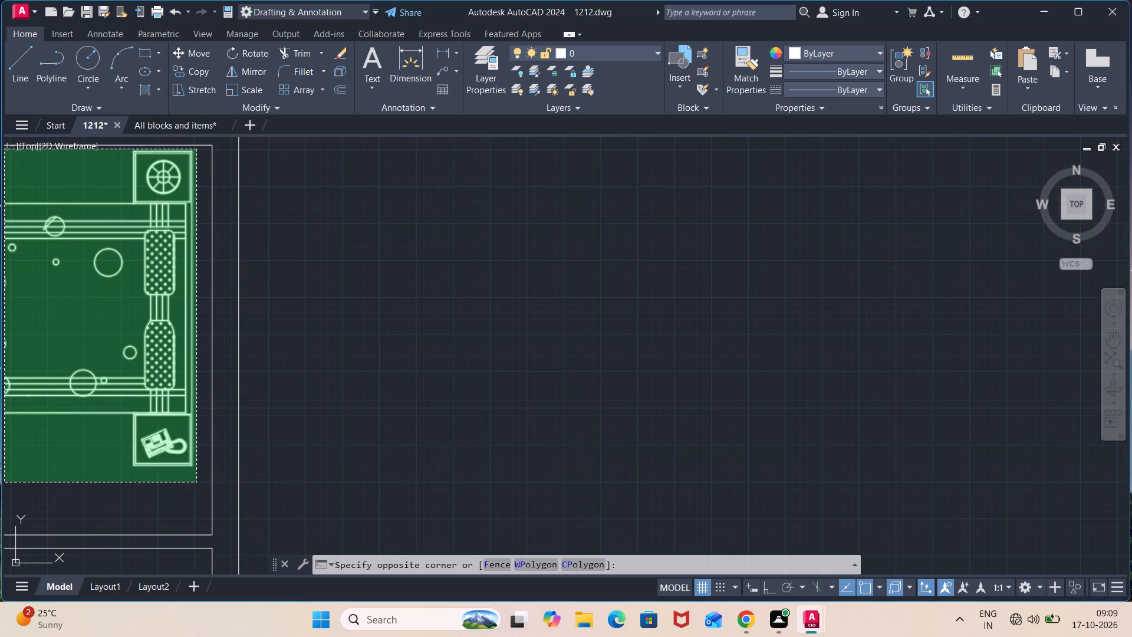
middle_click_drag(83, 445, 150, 443)
scroll(150, 443, "up", 1)
scroll(108, 452, "down", 2)
middle_click_drag(91, 462, 129, 456)
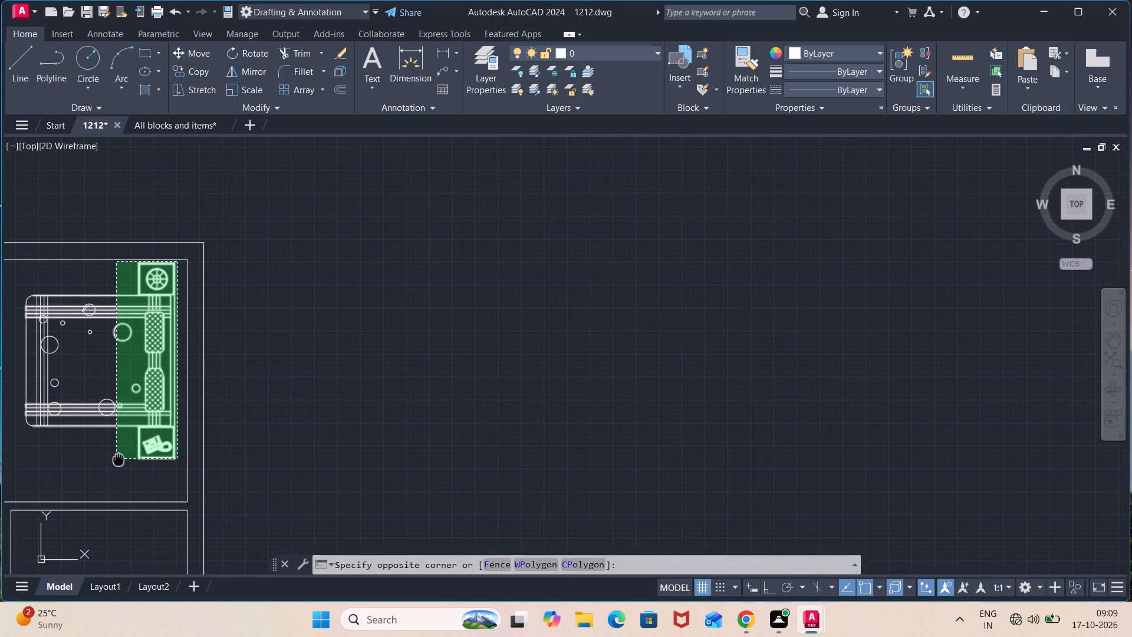
middle_click_drag(129, 456, 177, 439)
left_click(67, 444)
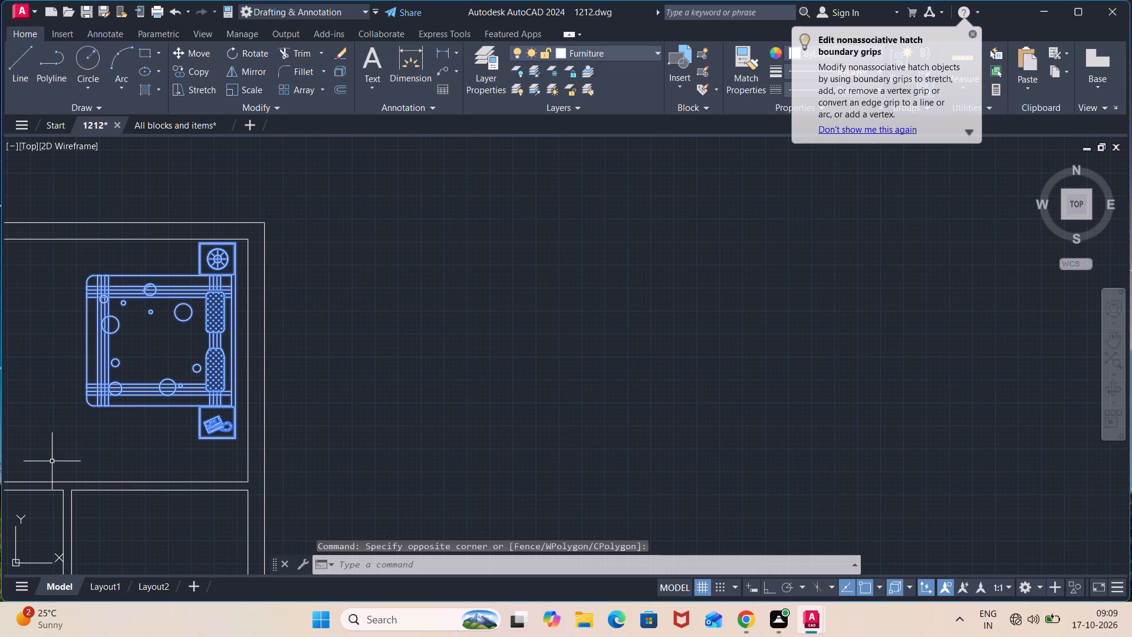
key("m")
key("Return")
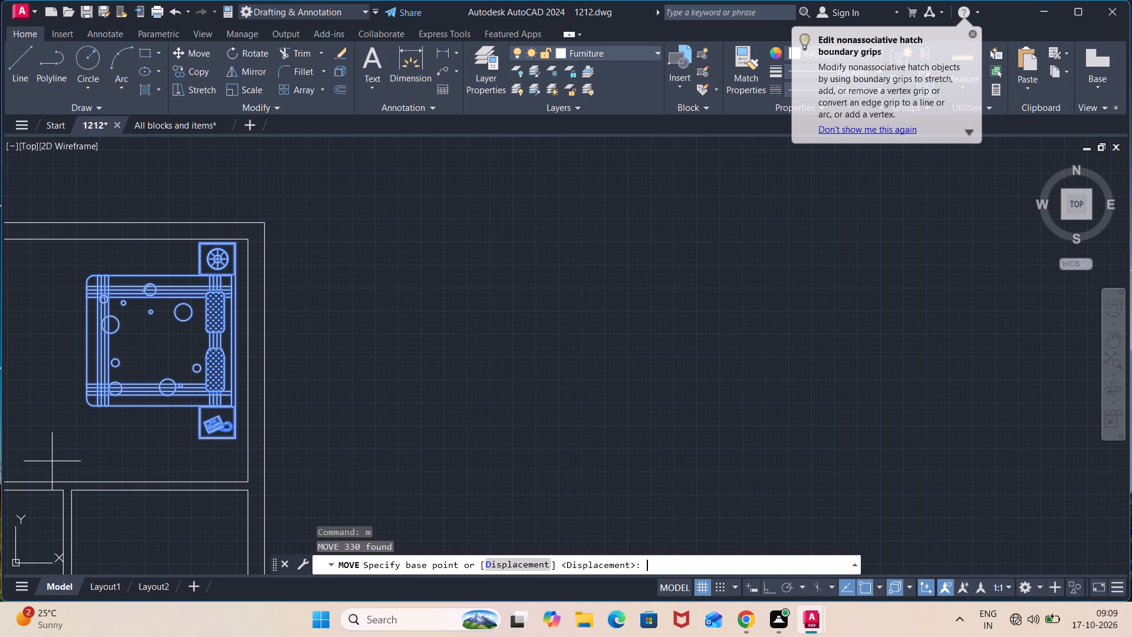
left_click(239, 441)
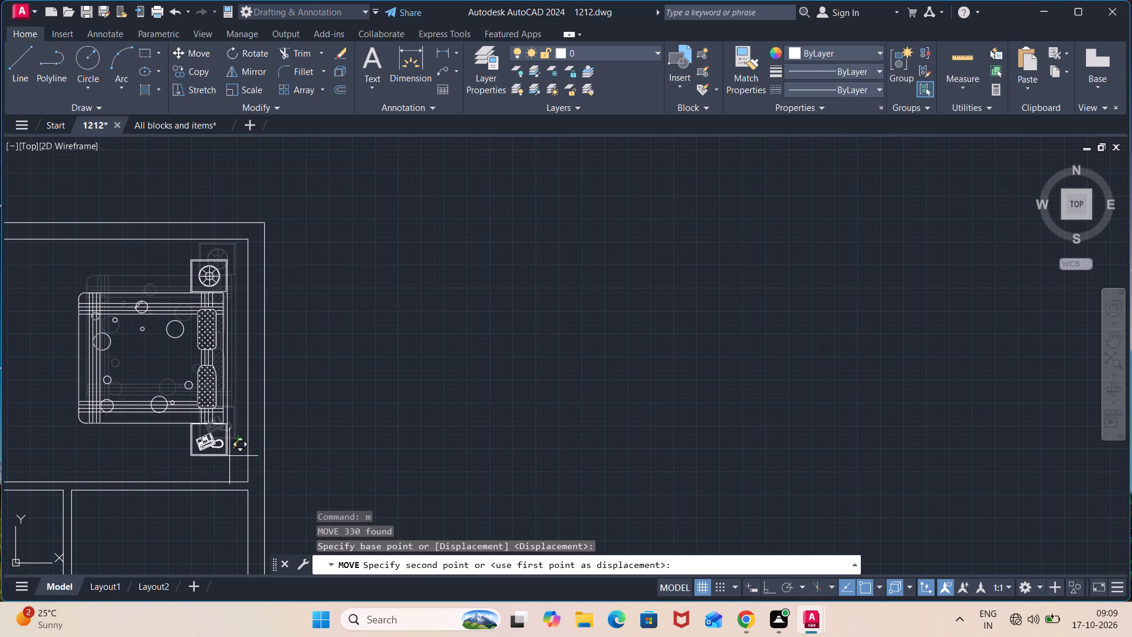
left_click(229, 456)
Scale up the west dining table and chairs by about a third, using the lower west chair's outer edge as base point.
scroll(172, 443, "down", 1)
middle_click_drag(129, 439, 182, 418)
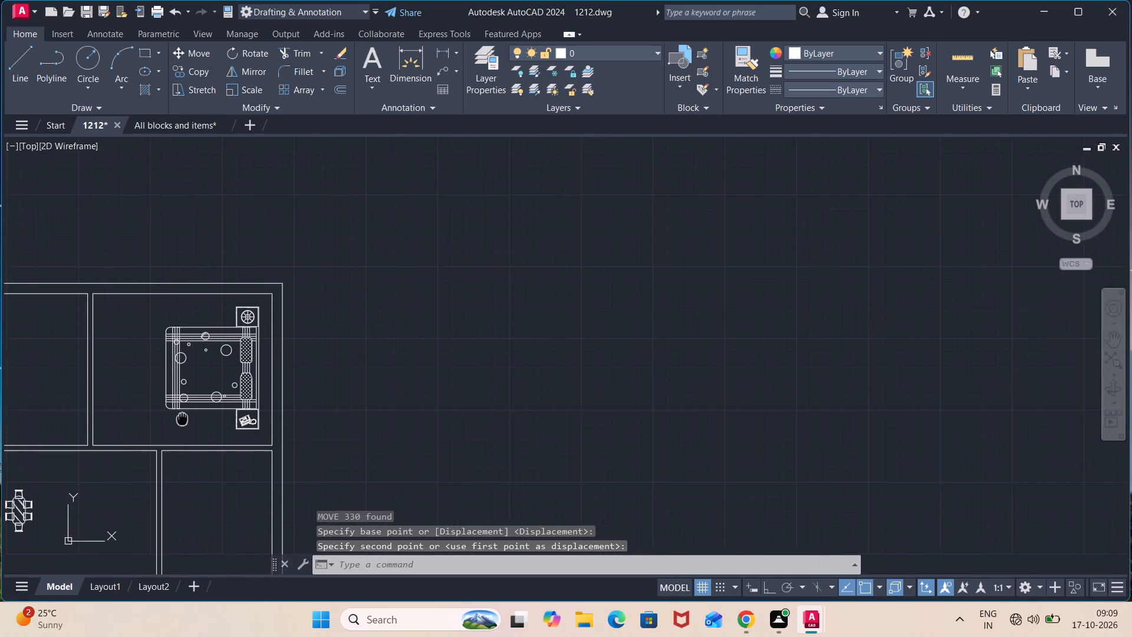
middle_click_drag(182, 418, 424, 301)
middle_click_drag(279, 281, 456, 320)
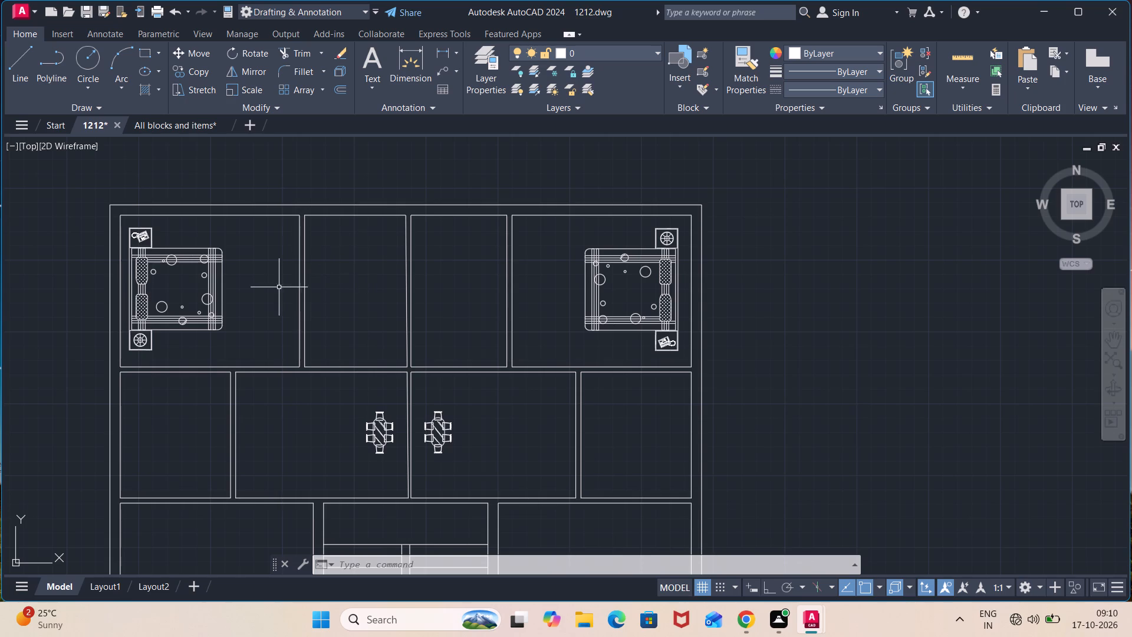
scroll(257, 298, "up", 2)
scroll(258, 298, "down", 2)
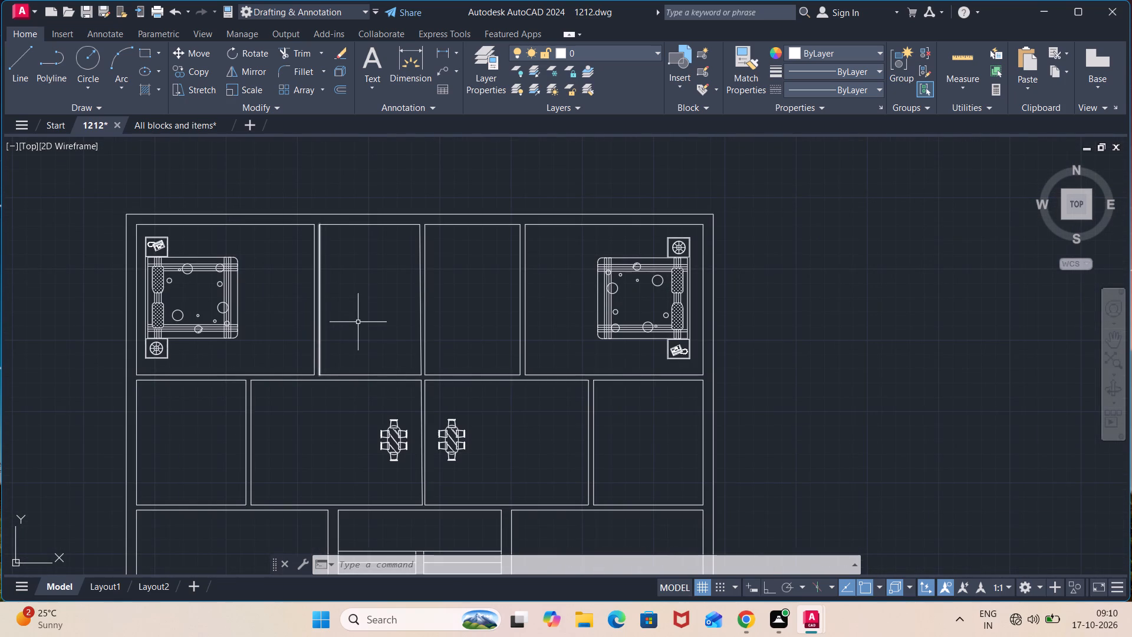
middle_click_drag(378, 327, 371, 191)
scroll(417, 278, "up", 2)
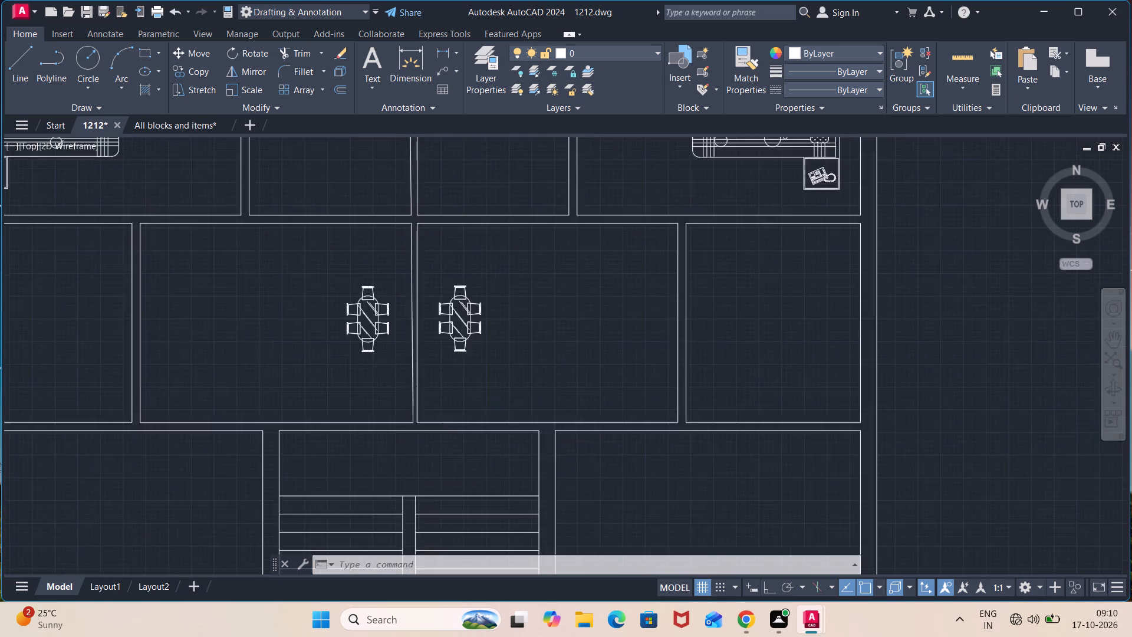
left_click(393, 284)
left_click(281, 413)
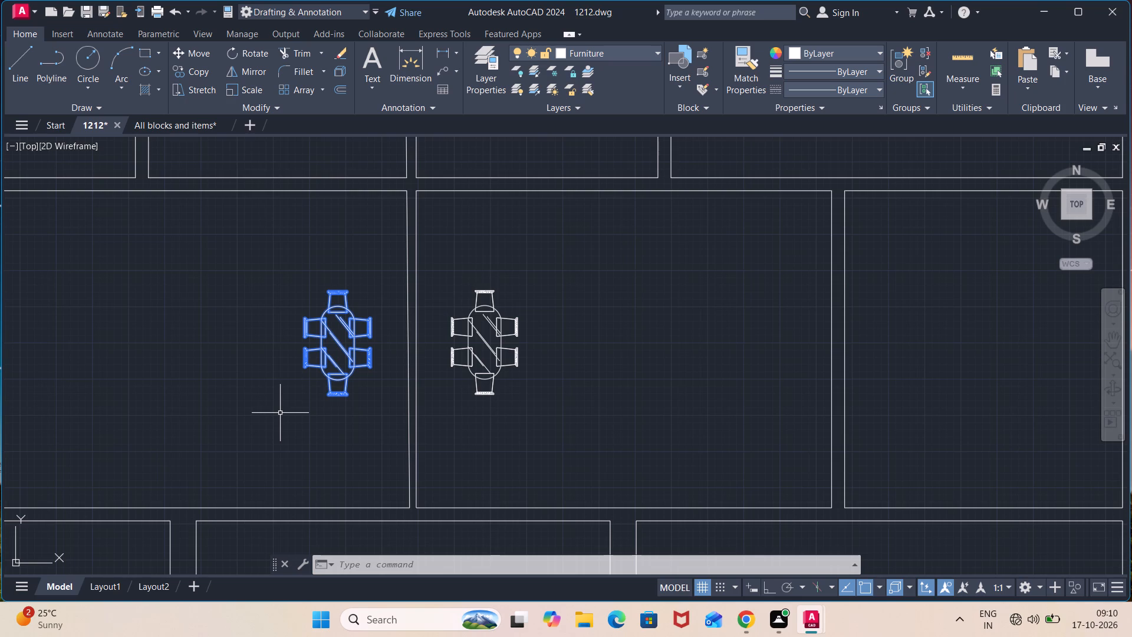
key("m")
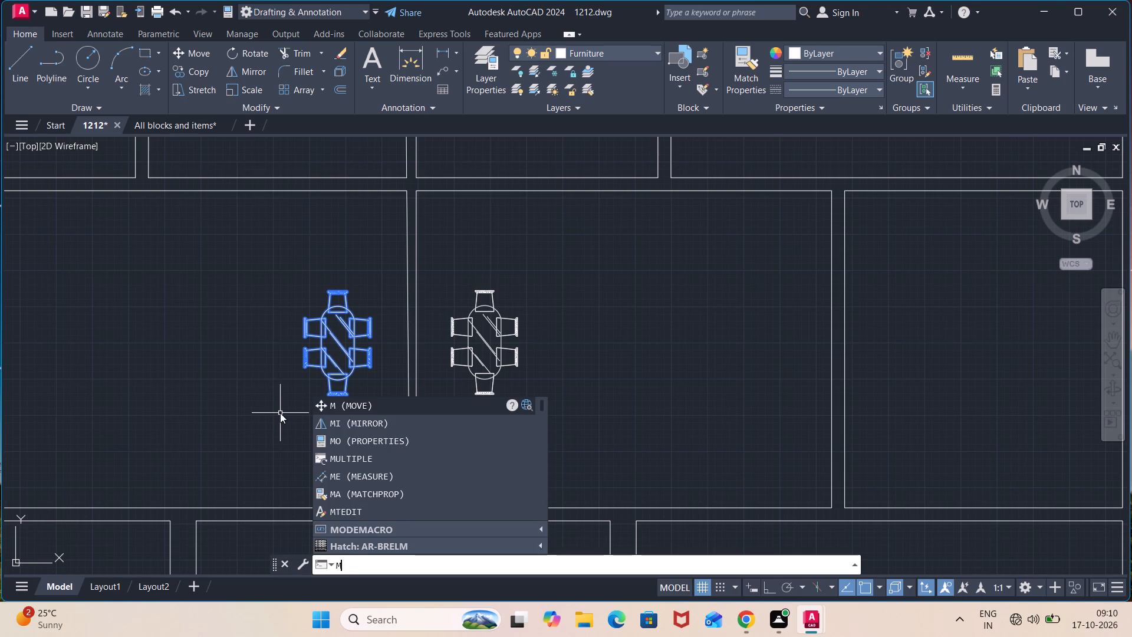
key("BackSpace")
type("sc")
key("Return")
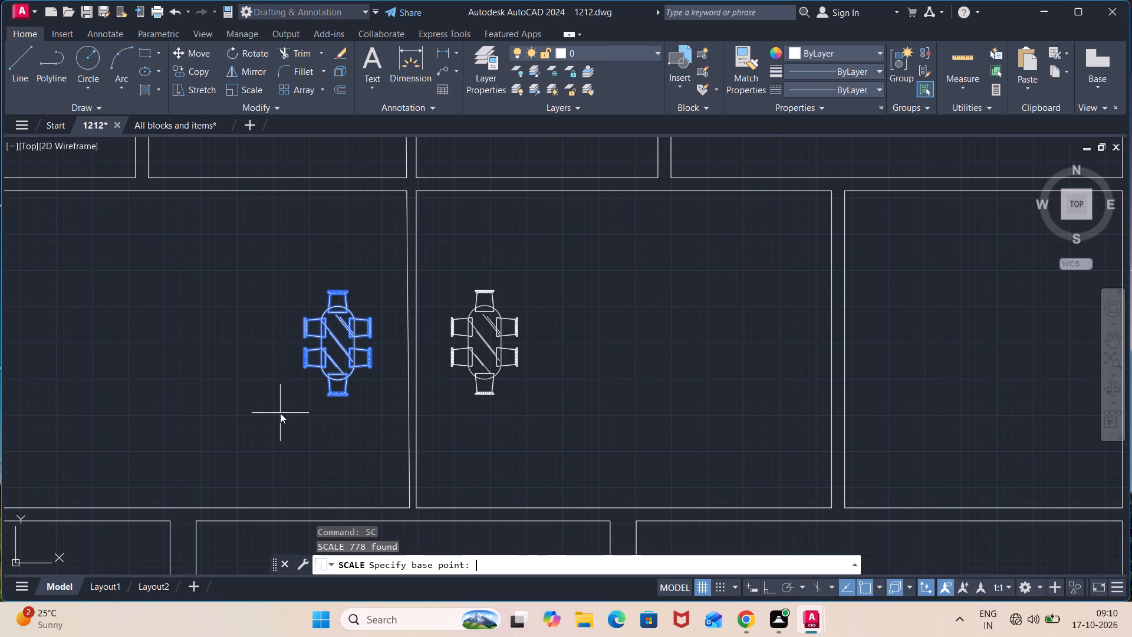
left_click(304, 369)
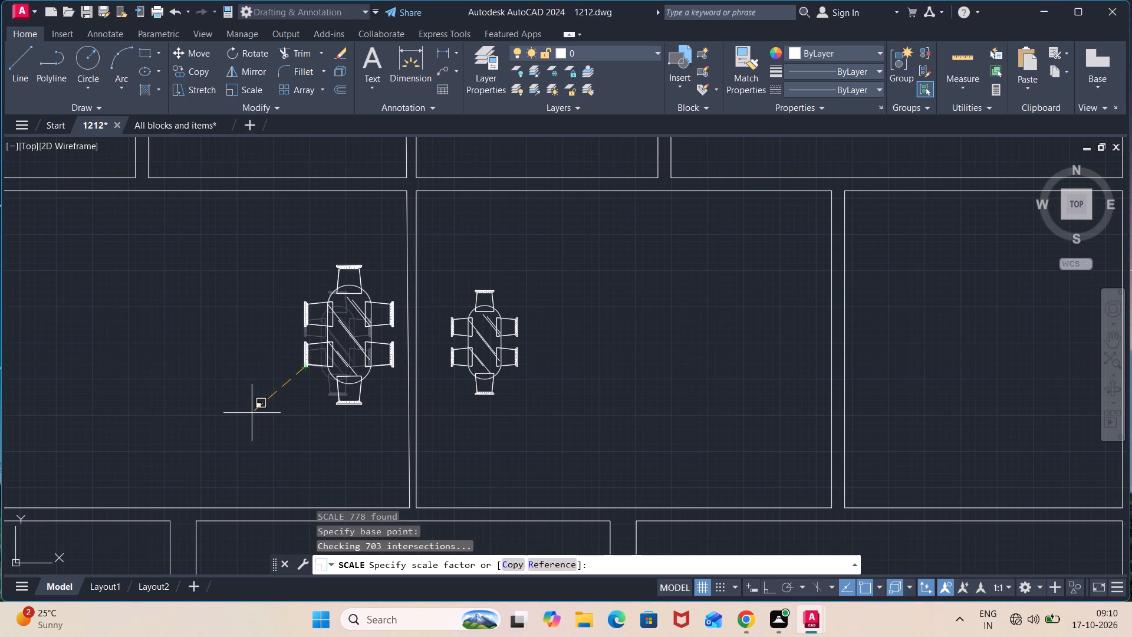
left_click(251, 413)
Scale up the east dining table and chairs to about one and a half times, based at the south chair's back.
left_click(562, 273)
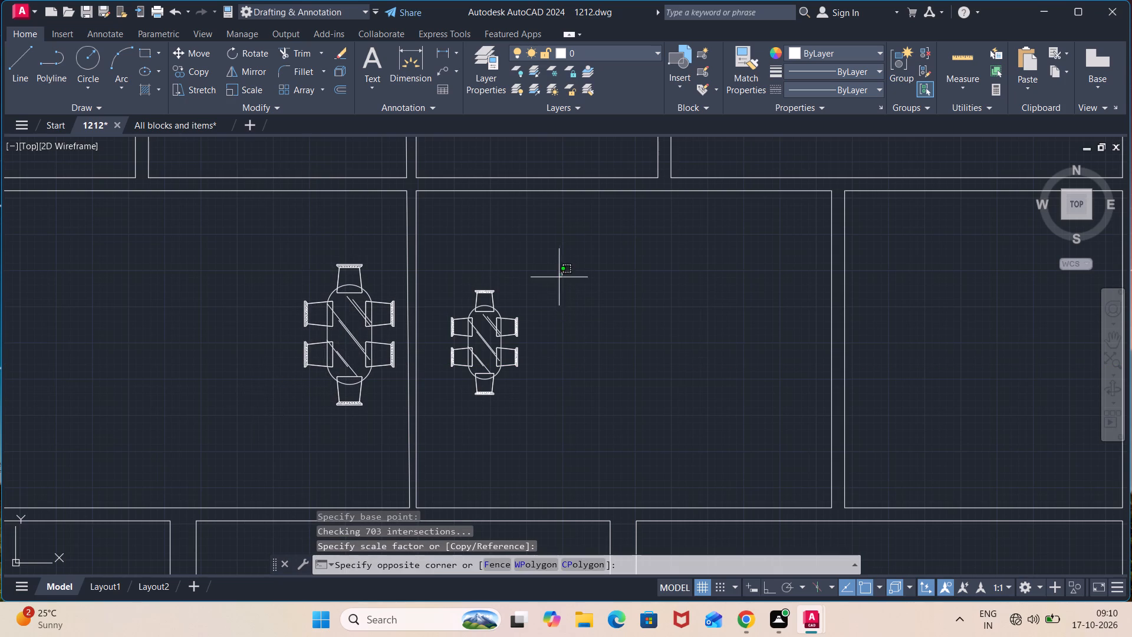
left_click(435, 412)
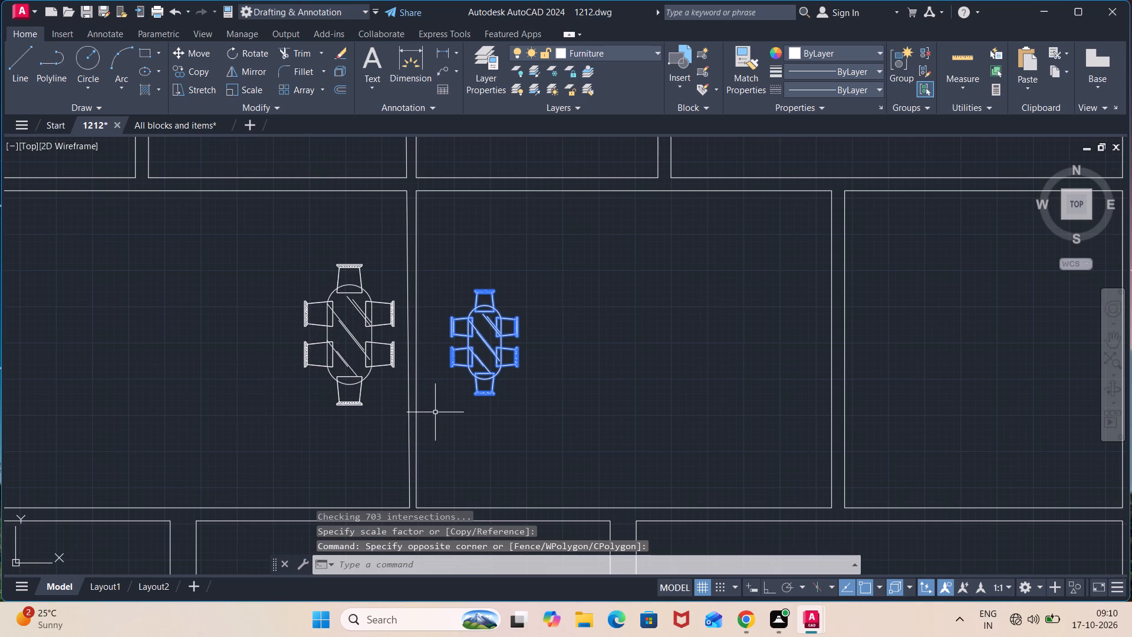
type("sc")
key("Return")
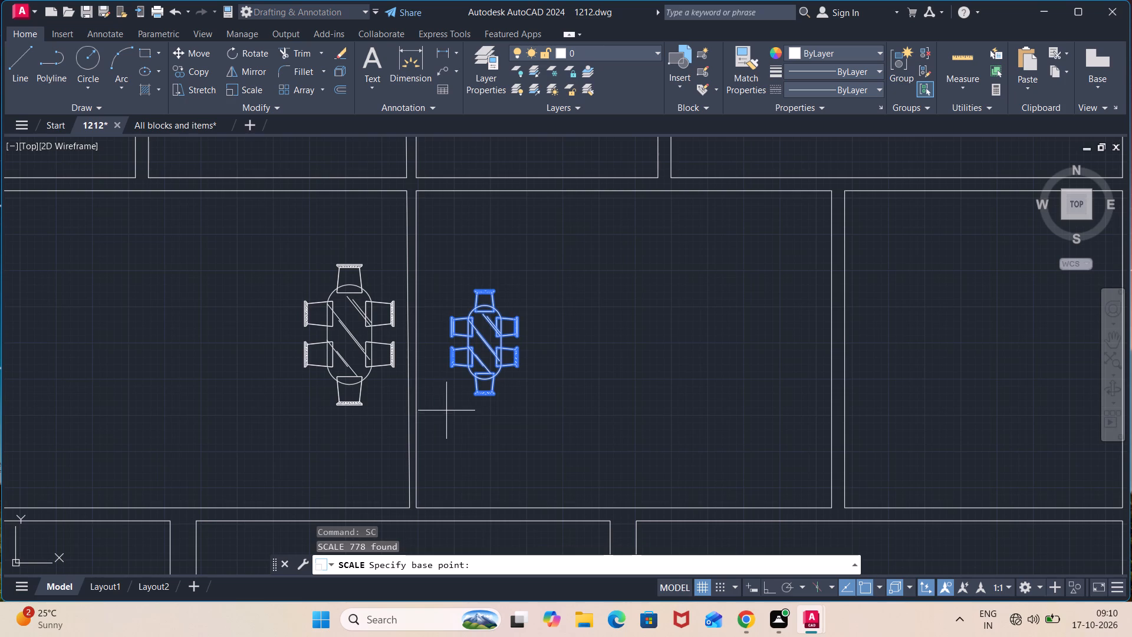
left_click(474, 394)
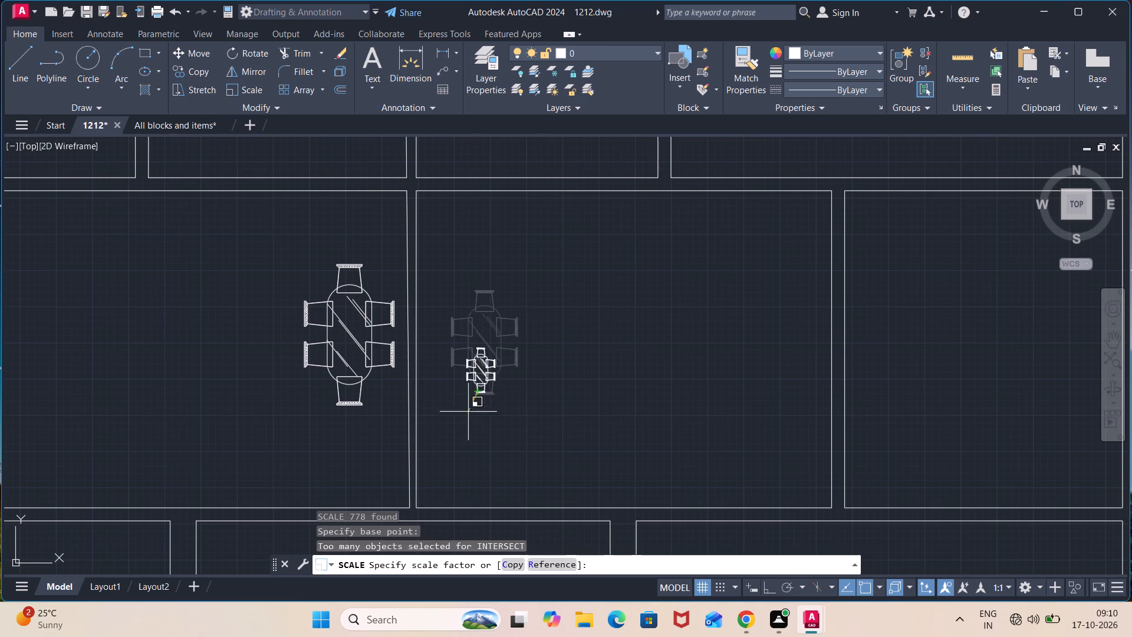
left_click(450, 465)
Move the enlarged east dining table slightly south from its south chair, roughly level with the west dining table.
left_click(560, 224)
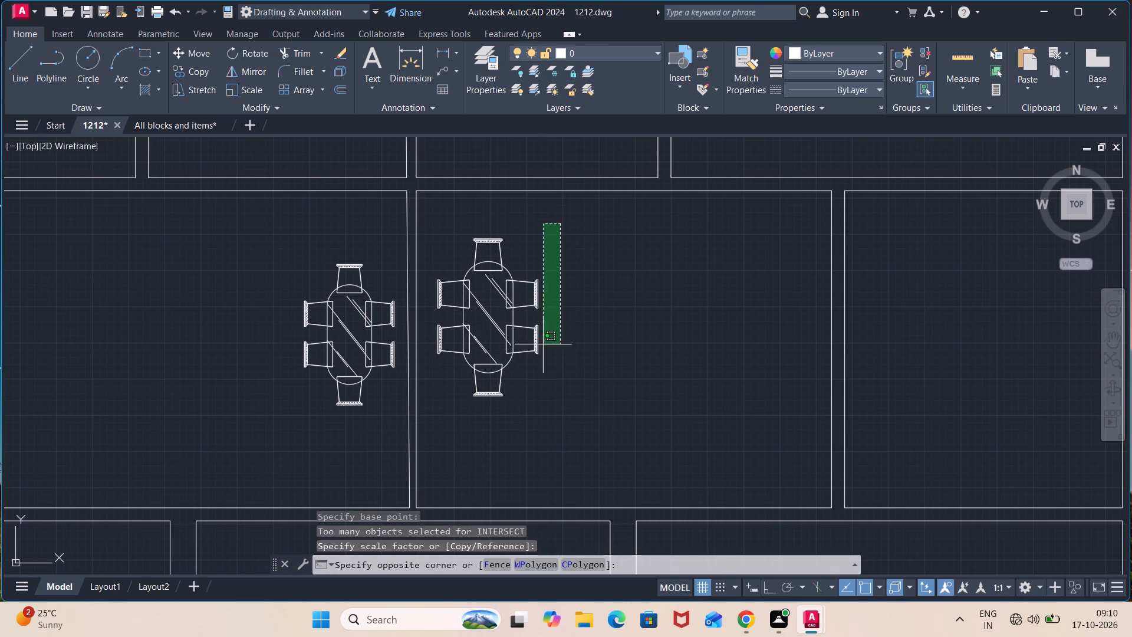
left_click(432, 443)
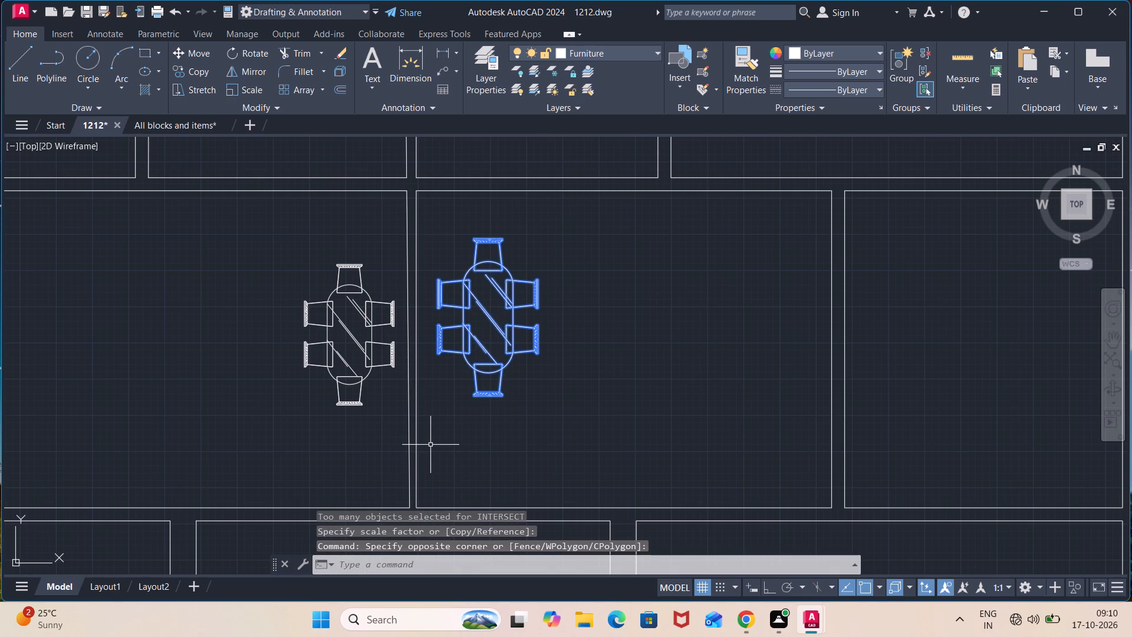
key("m")
key("Return")
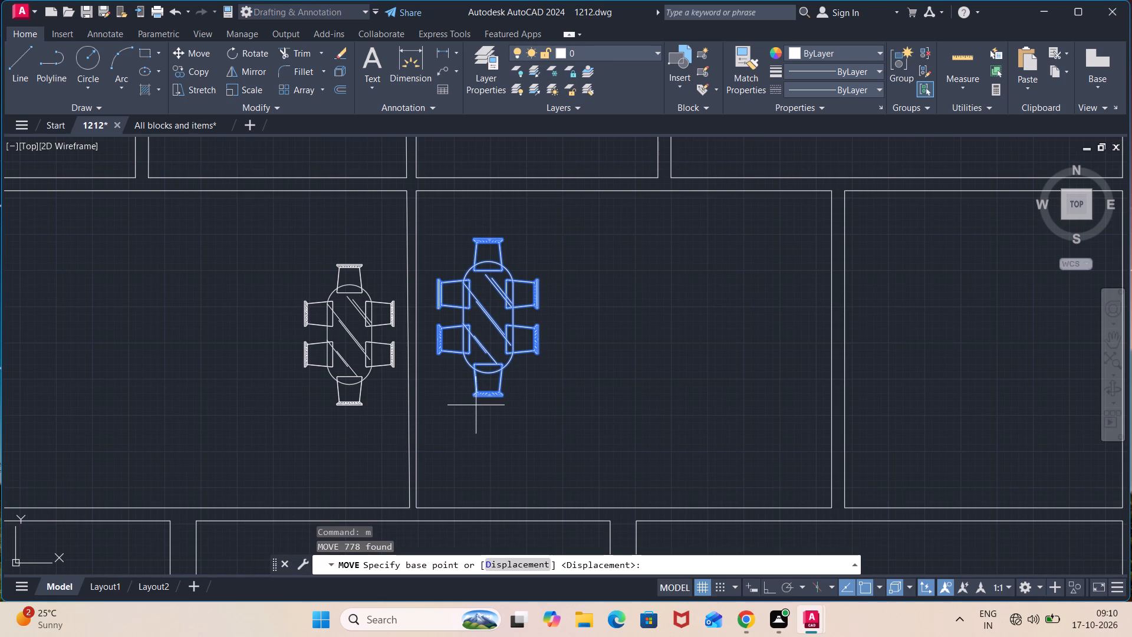
left_click(476, 400)
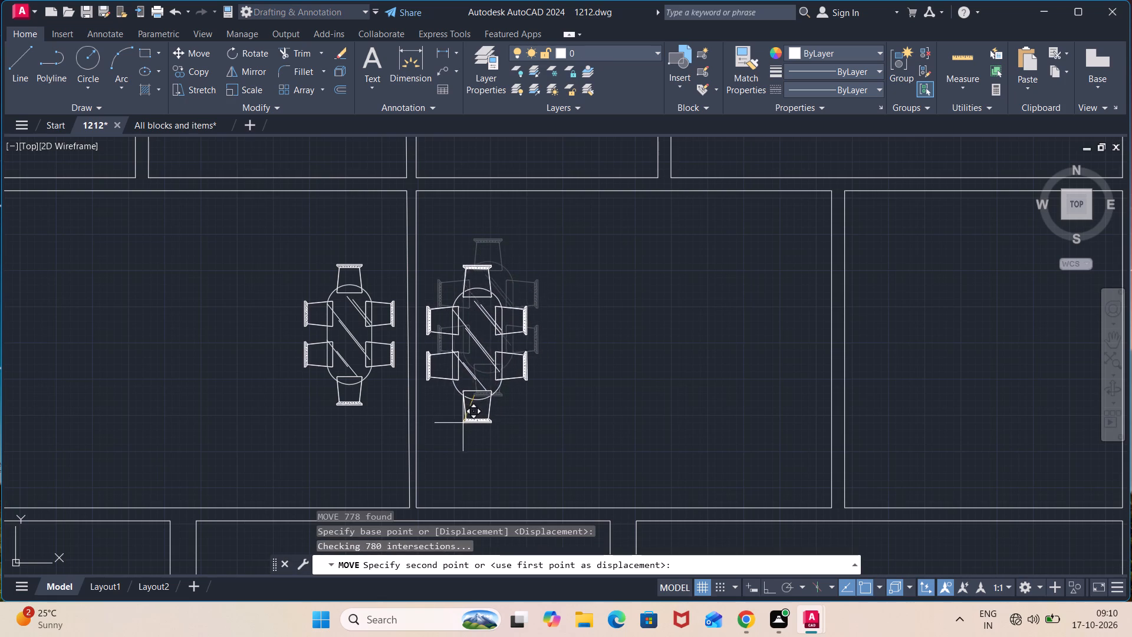
left_click(470, 413)
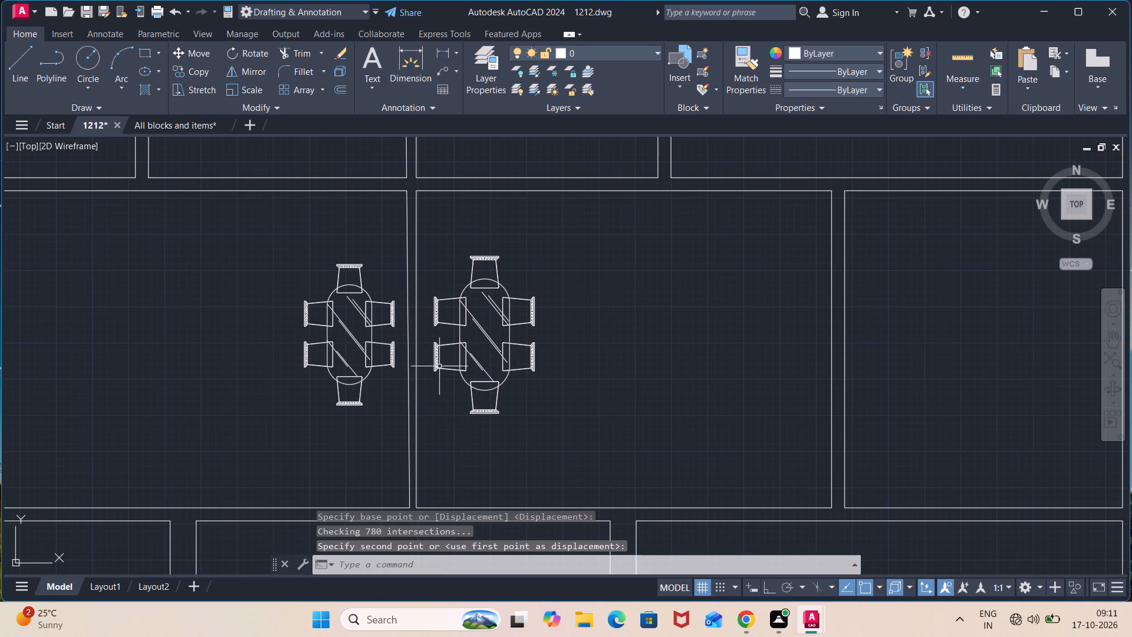
Move the west dining table slightly northwest from its south chair's corner, away from the wall between the two dining rooms.
left_click(397, 249)
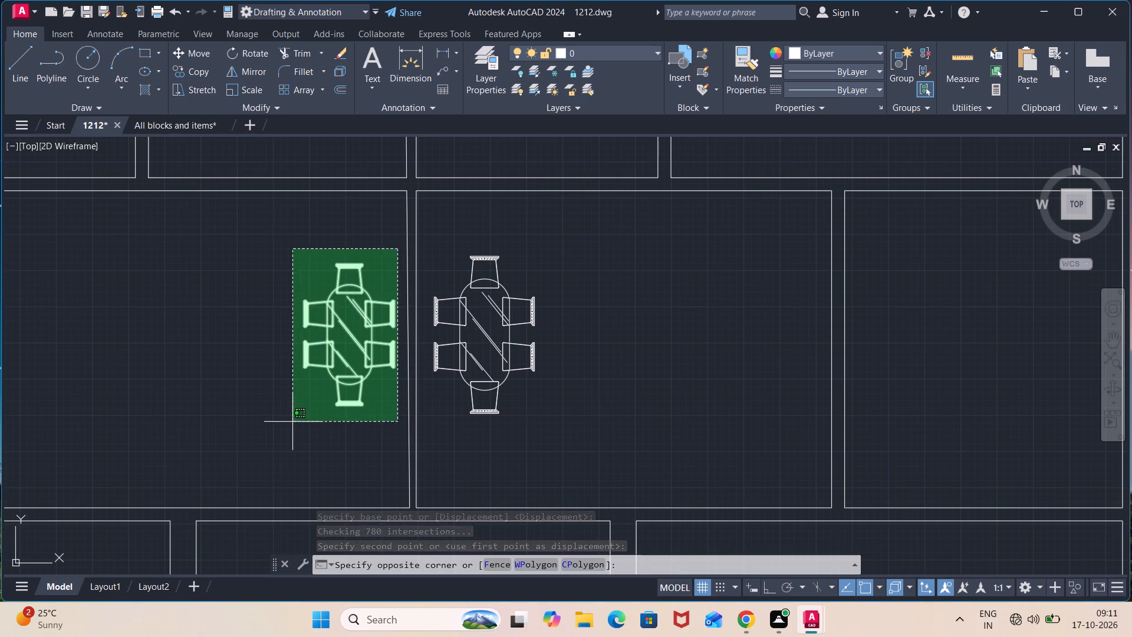
left_click(292, 422)
key("m")
key("Return")
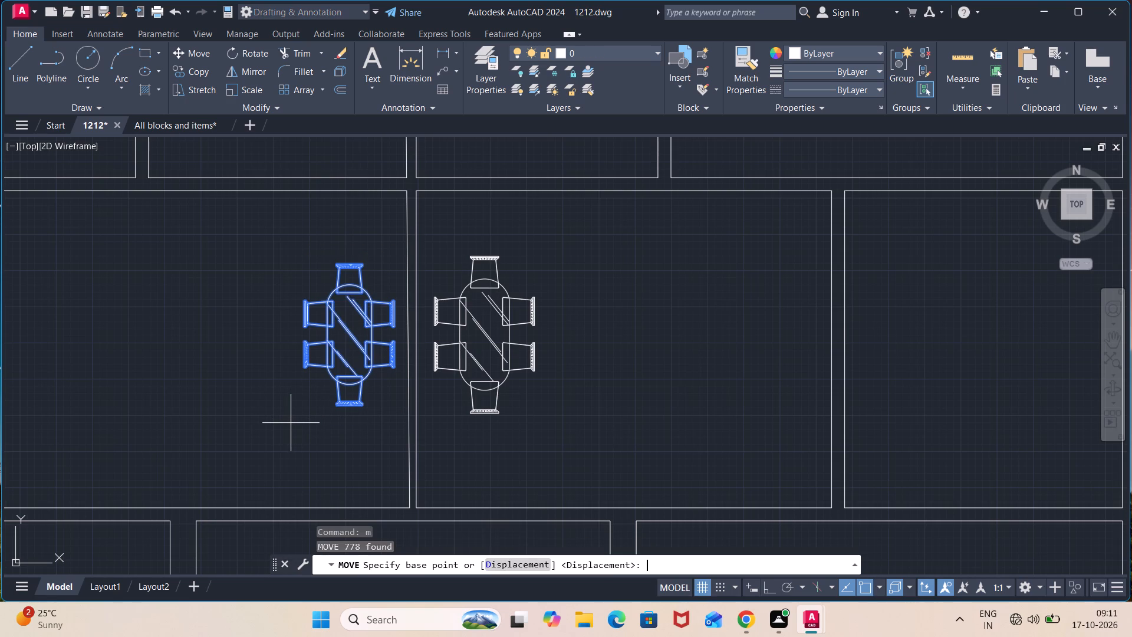
left_click(367, 404)
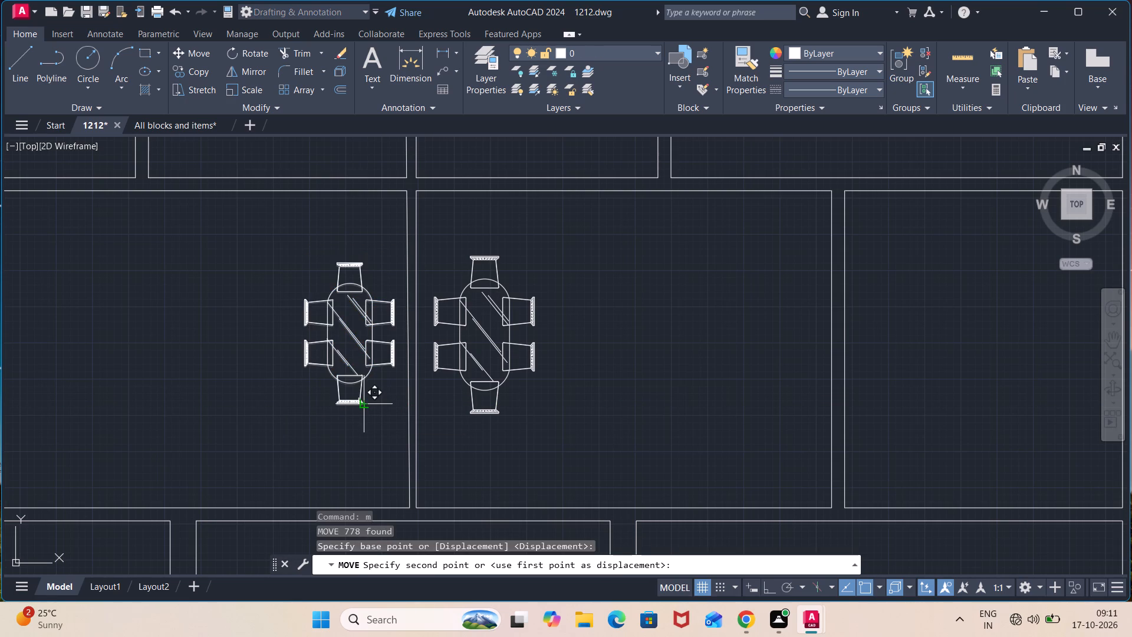
left_click(358, 397)
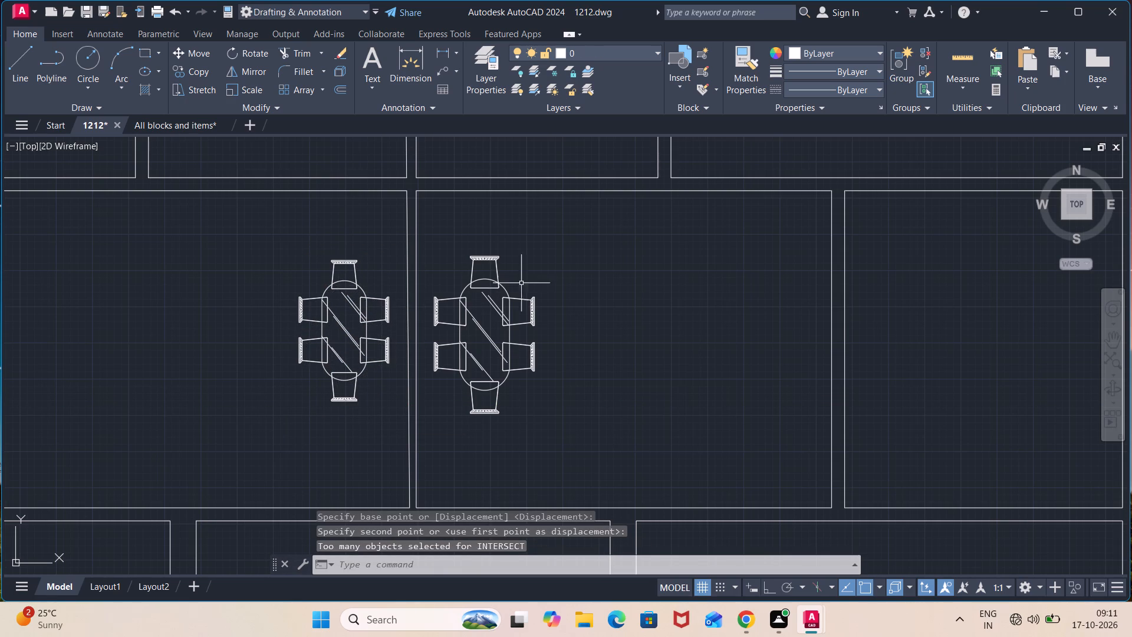
Scale up the west dining table and chairs slightly, by about 7%, using the south chair's back corner as base point.
scroll(552, 276, "down", 1)
scroll(448, 285, "up", 1)
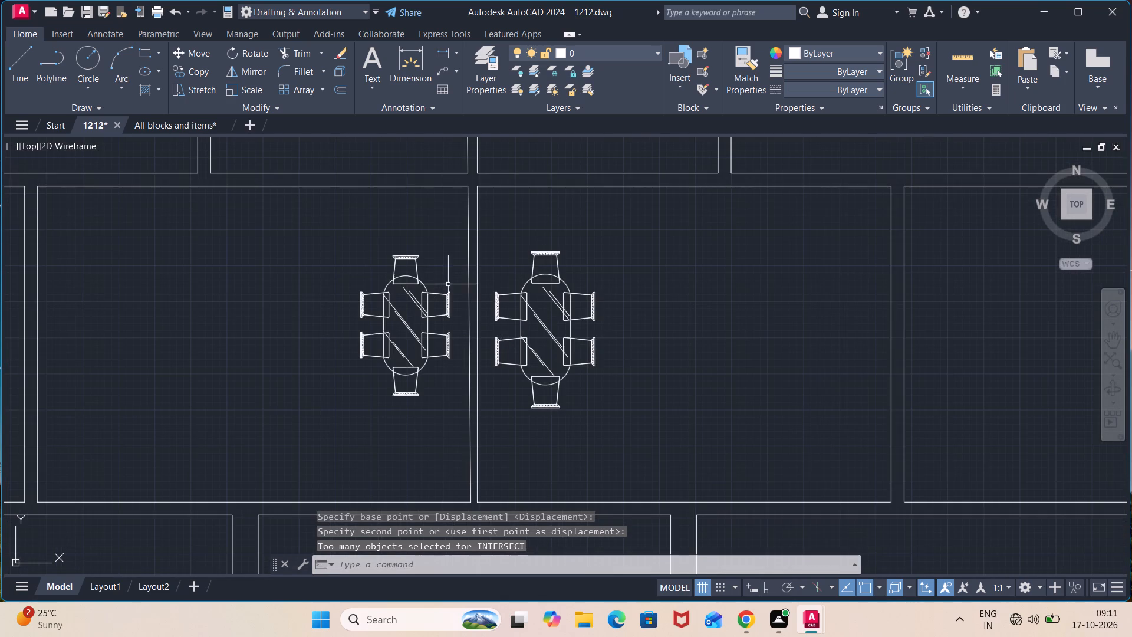
left_click(457, 229)
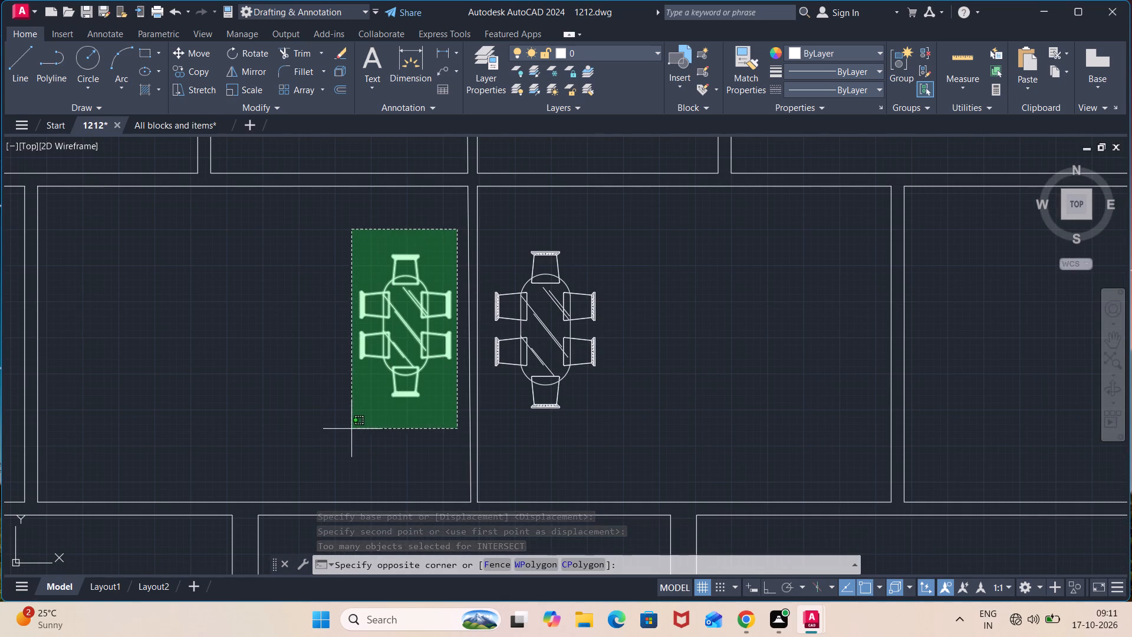
left_click(334, 436)
type("sc")
key("Return")
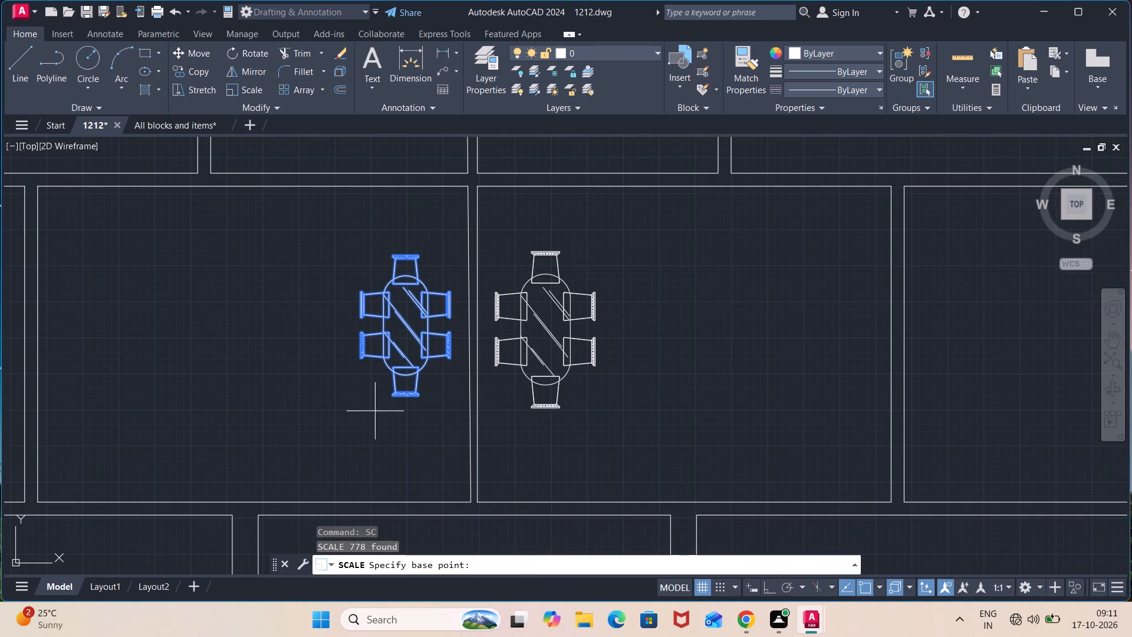
left_click(393, 394)
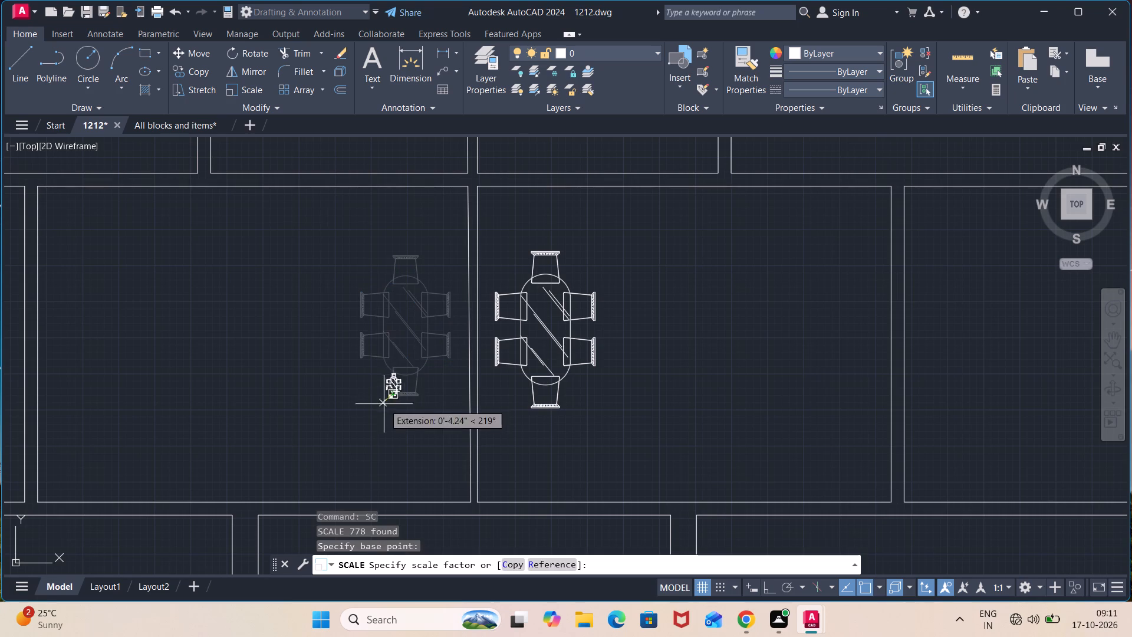
left_click(378, 470)
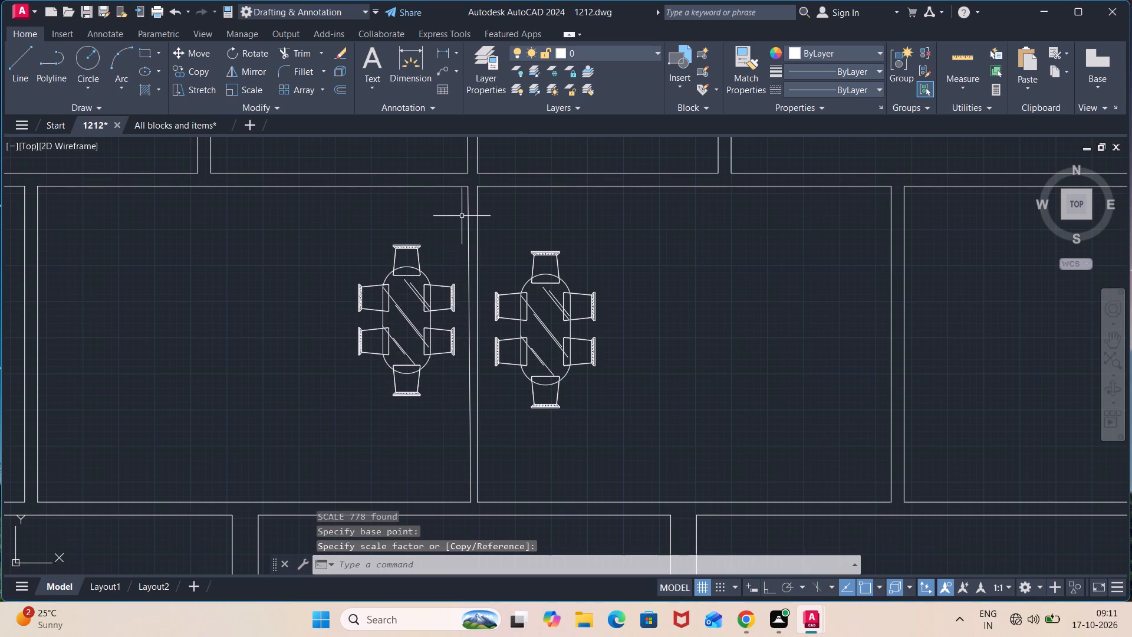
Examine the floor plan from the bedrooms and dining rooms down to the staircase and the two unfurnished southern rooms.
middle_click_drag(510, 222, 452, 347)
scroll(499, 297, "down", 1)
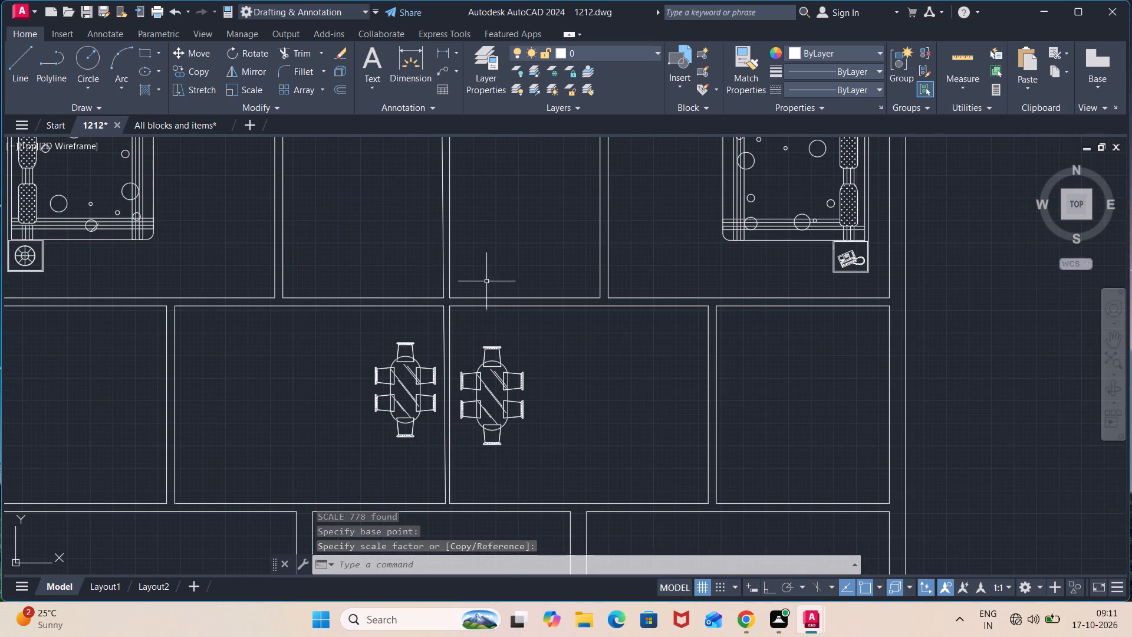
scroll(396, 267, "down", 1)
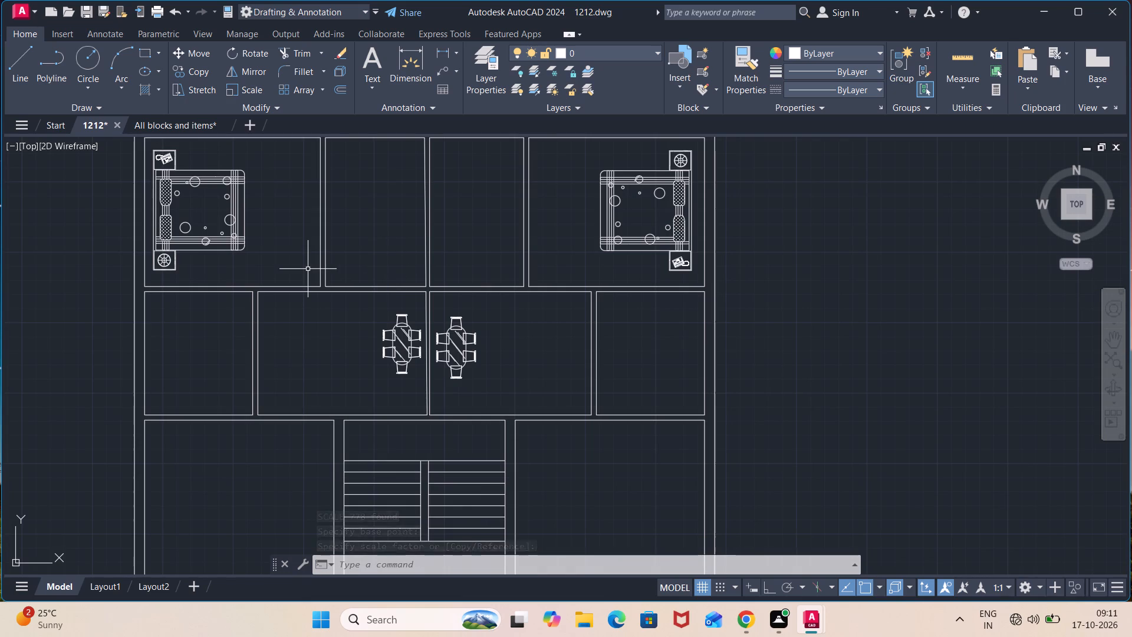
middle_click_drag(285, 257, 294, 298)
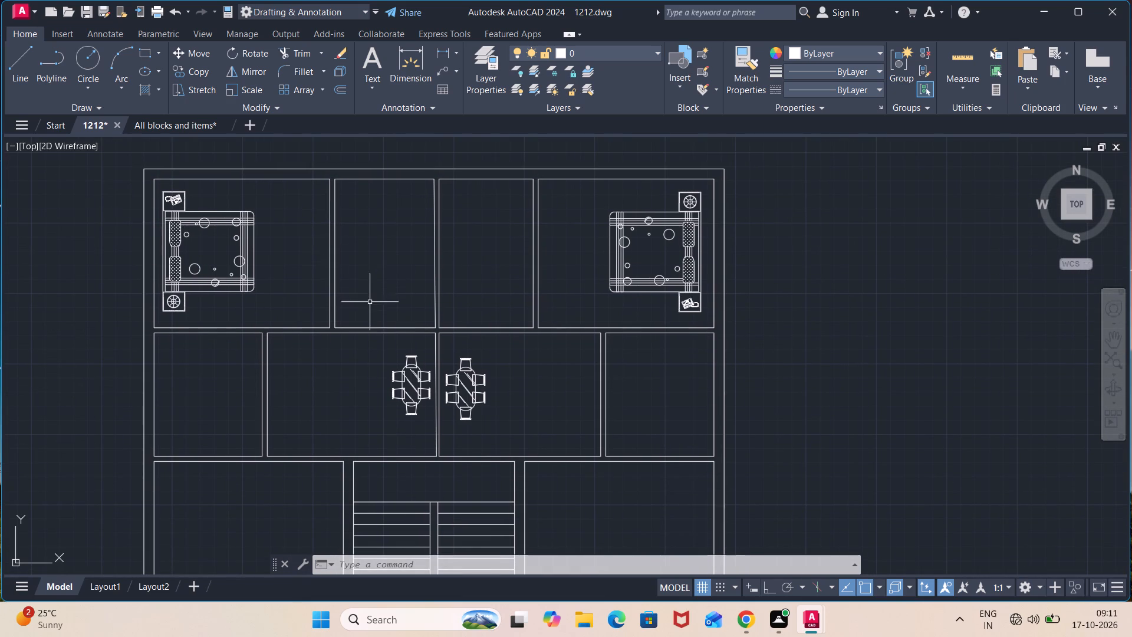
middle_click_drag(385, 434, 347, 306)
scroll(345, 314, "up", 2)
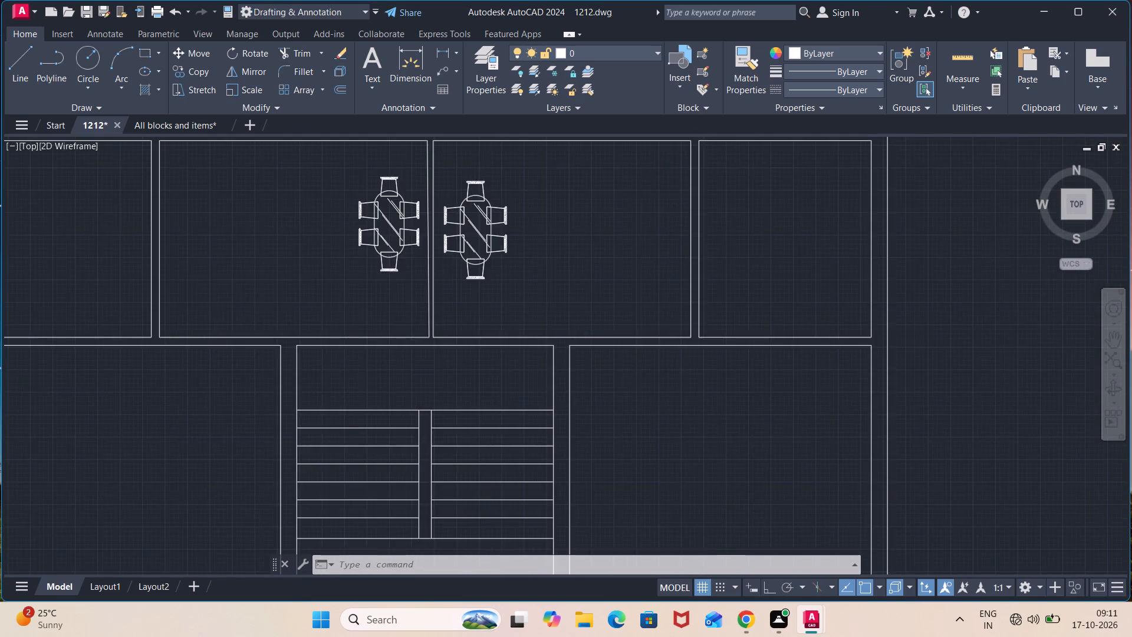
middle_click_drag(345, 318, 330, 206)
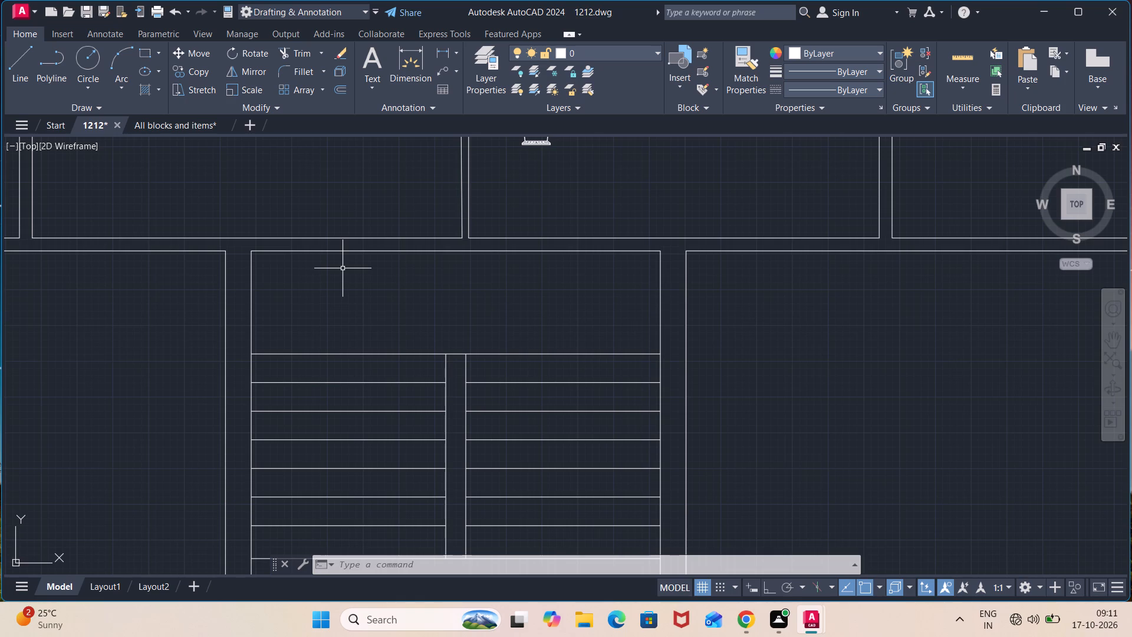
scroll(408, 352, "down", 2)
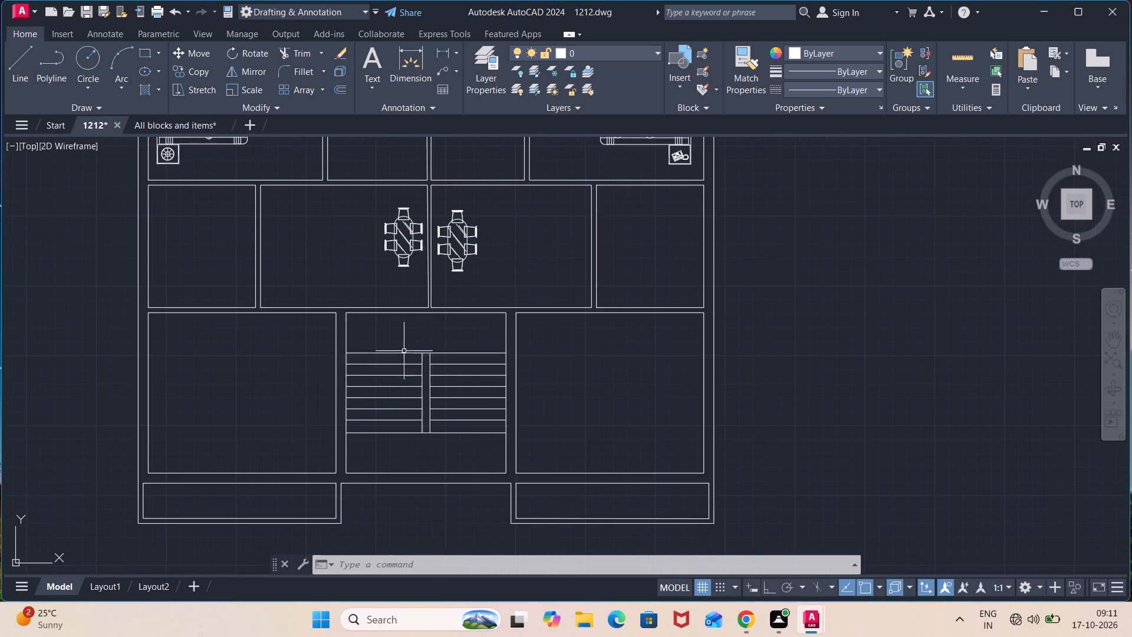
middle_click_drag(269, 401, 532, 308)
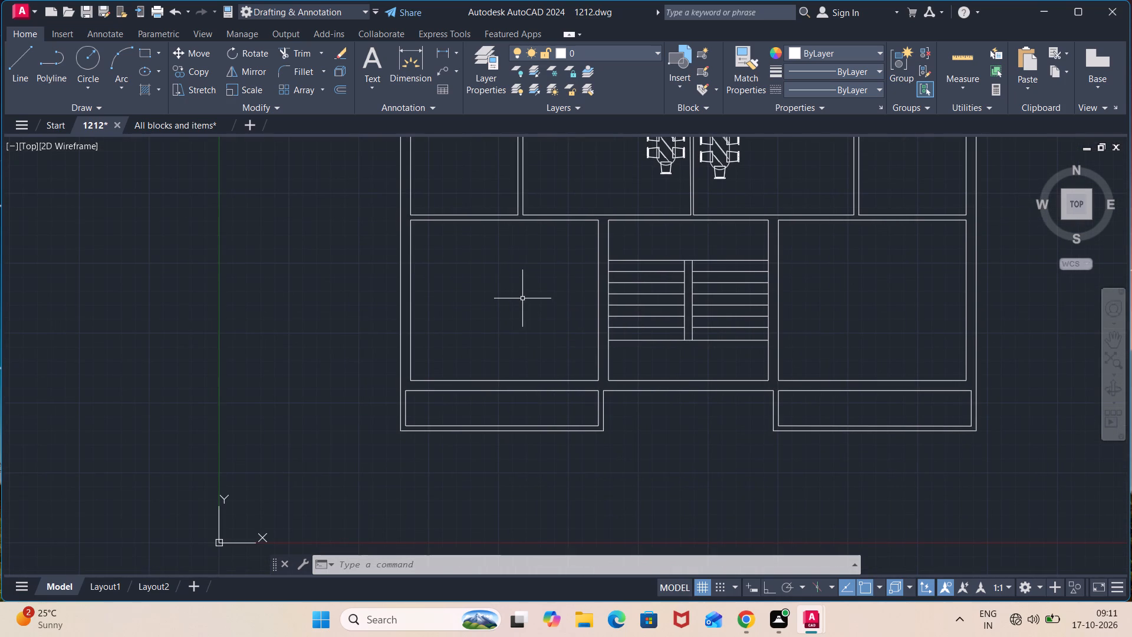
left_click(100, 123)
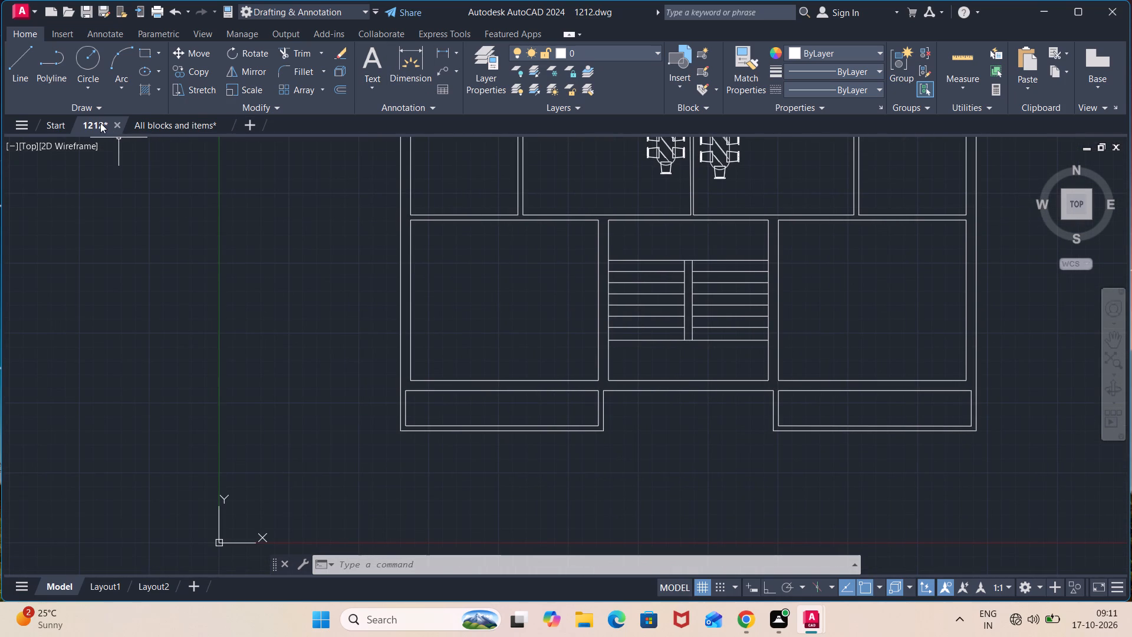
left_click(93, 123)
scroll(396, 247, "down", 1)
Copy the circle-patterned double bed with two side tables from All blocks and items into drawing 1212, west of the plan.
left_click(168, 126)
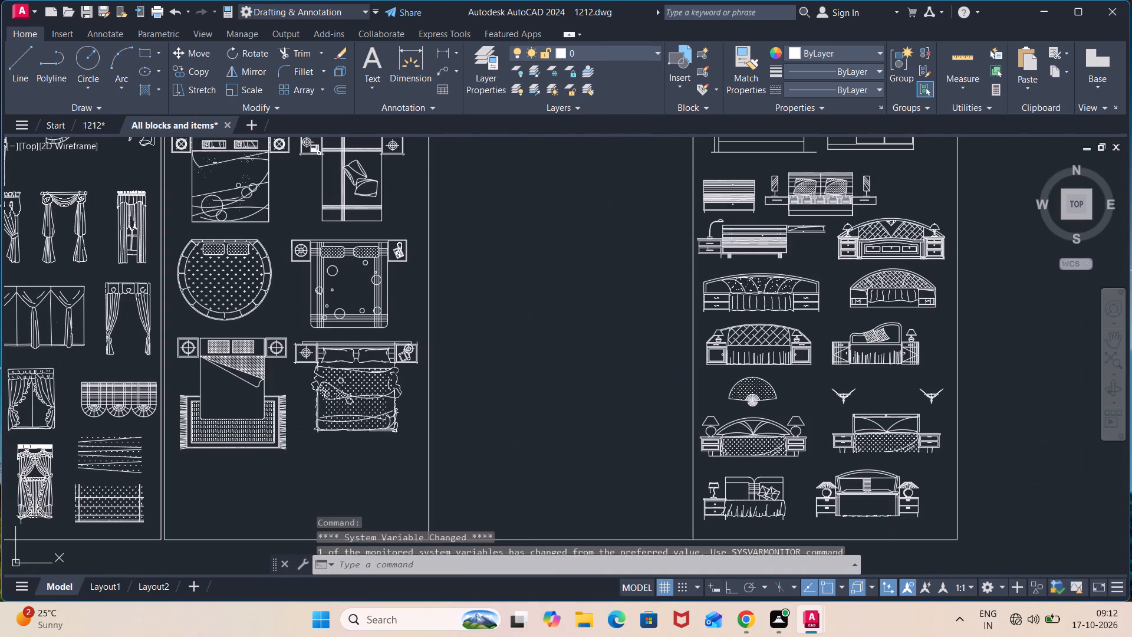
scroll(292, 284, "up", 1)
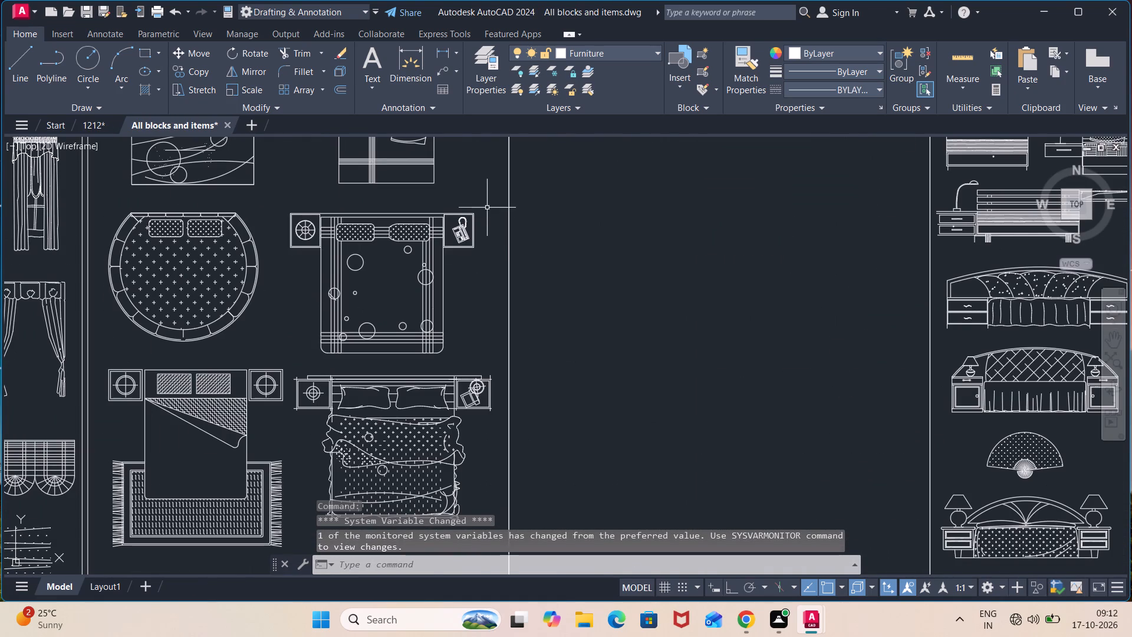
left_click(486, 199)
left_click(278, 359)
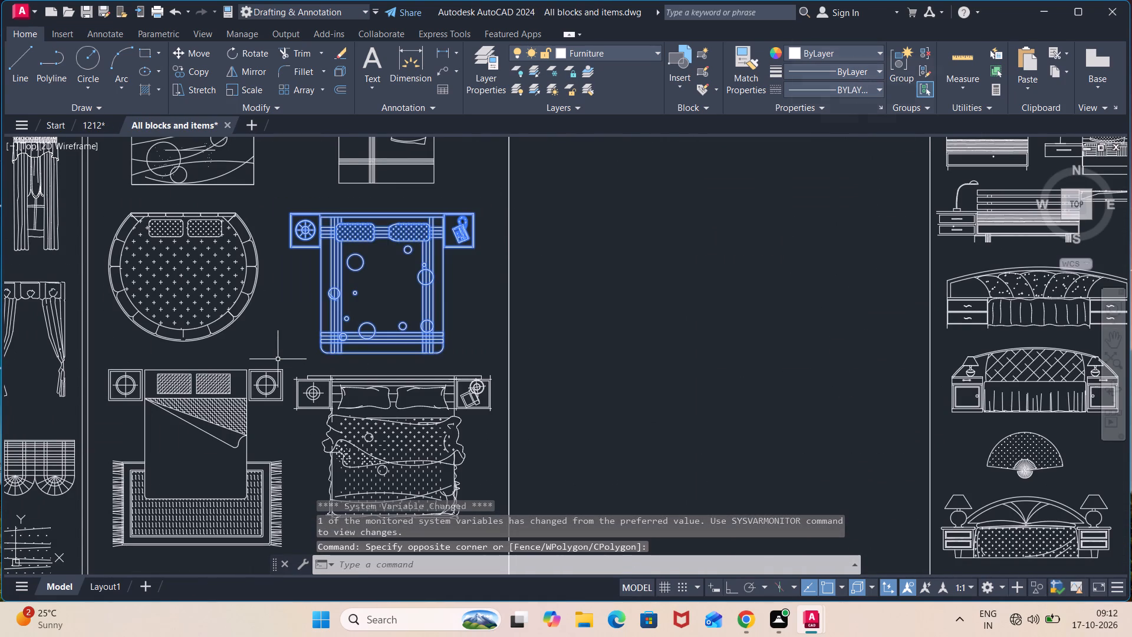
key("ctrl+c")
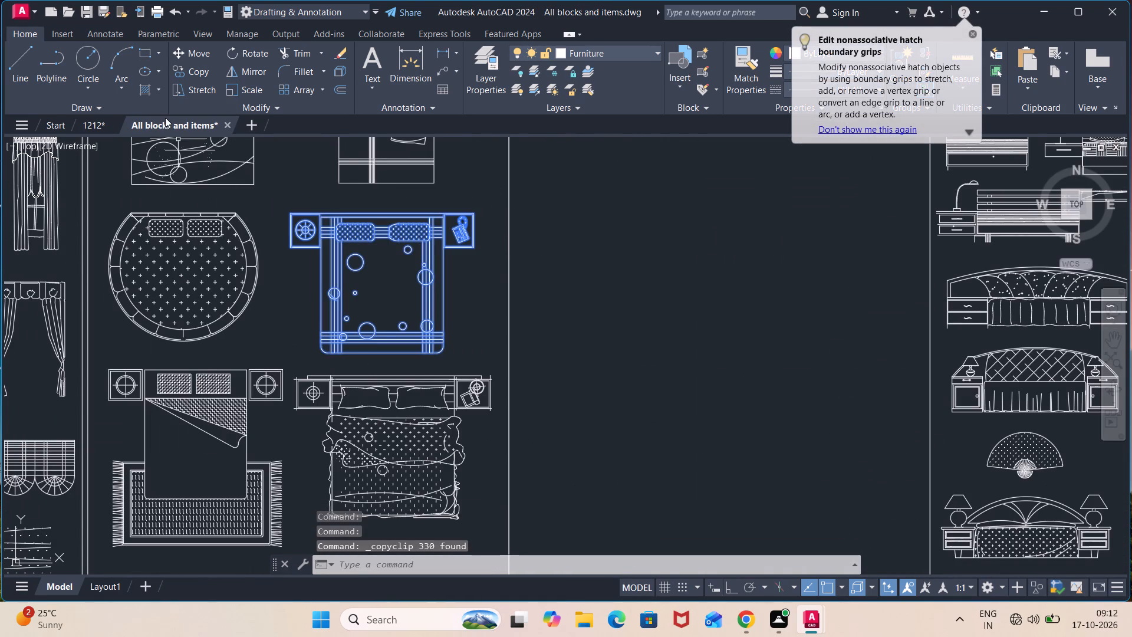
left_click(90, 126)
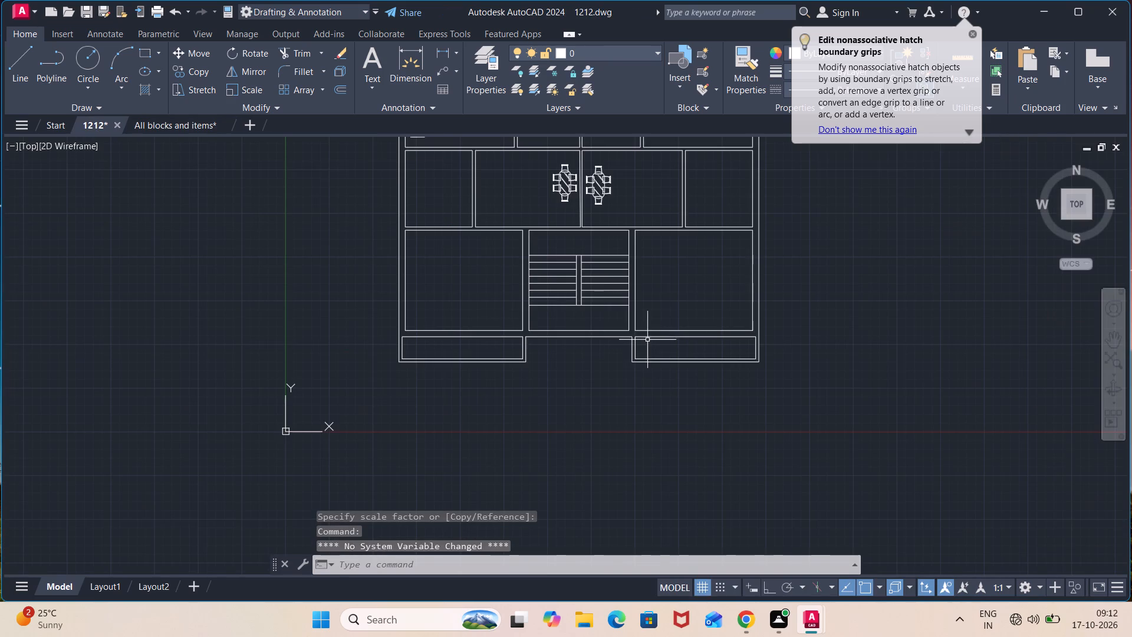
scroll(479, 301, "up", 2)
left_click(434, 301)
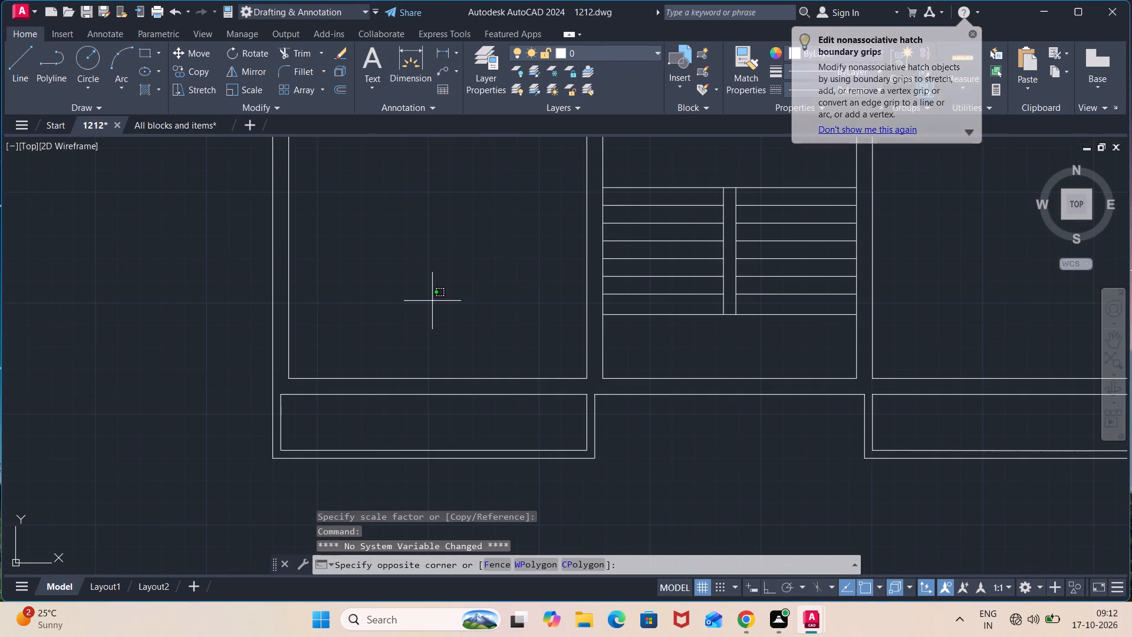
key("ctrl+v")
scroll(71, 378, "down", 2)
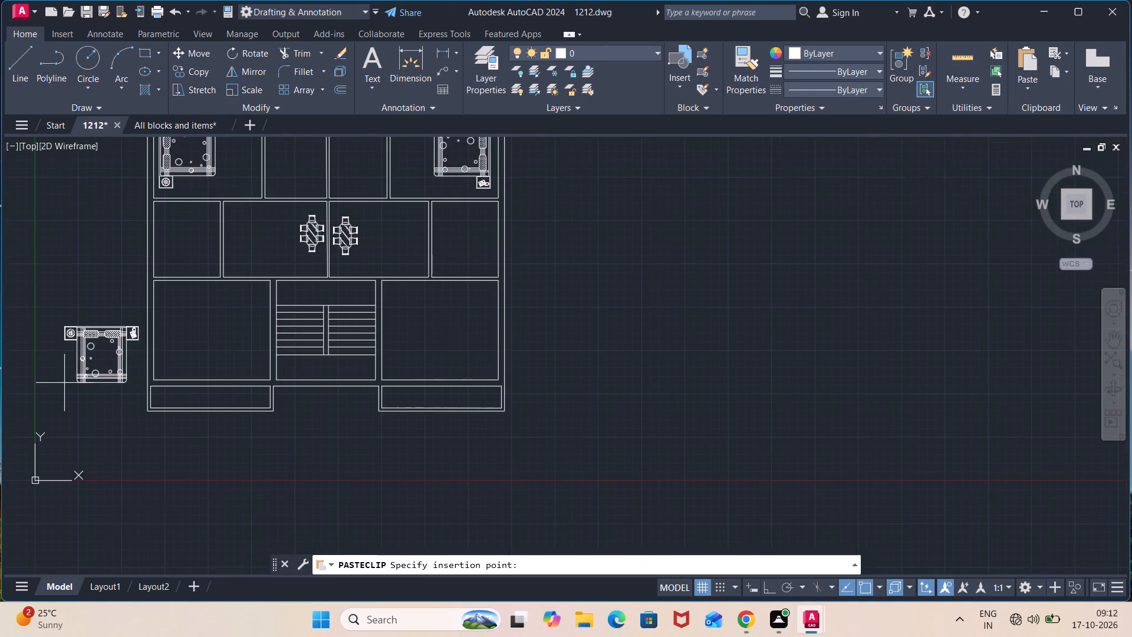
middle_click_drag(64, 383, 260, 441)
left_click(243, 383)
Rotate the pasted bed 90° counterclockwise about its northwest side-table corner.
left_click_drag(330, 304, 331, 304)
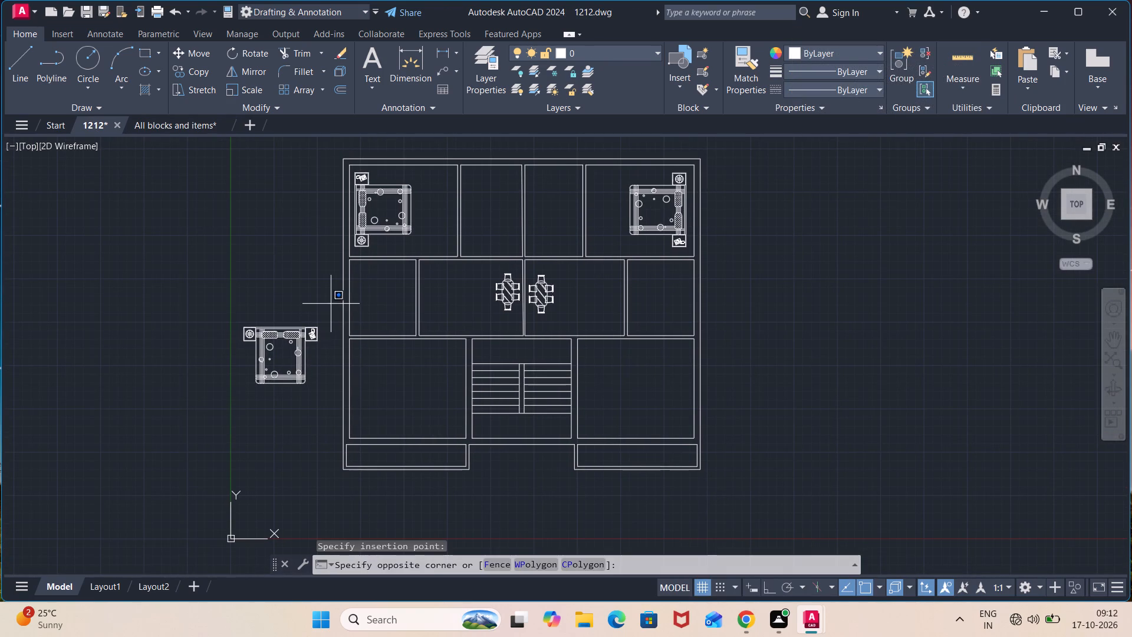
left_click_drag(331, 304, 333, 317)
left_click(238, 404)
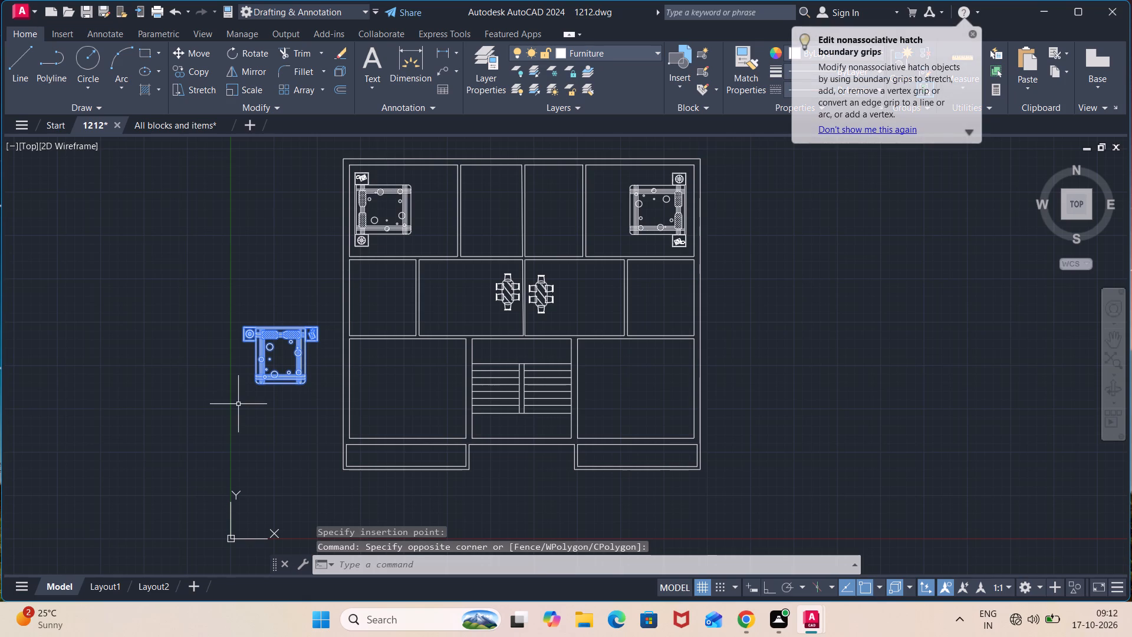
type("ro")
key("Return")
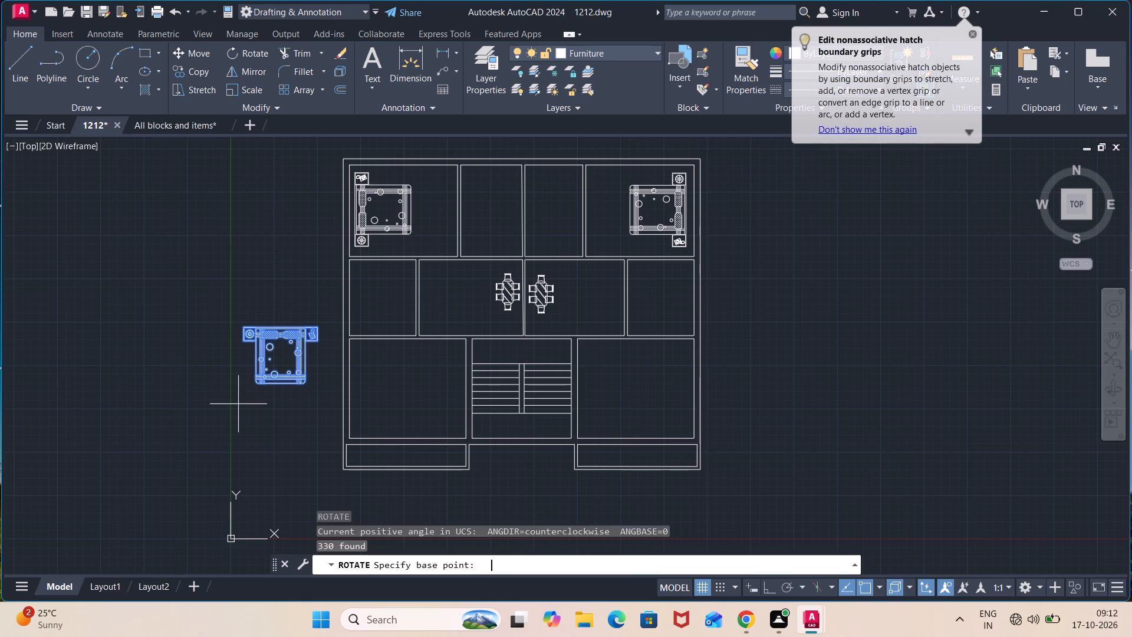
left_click(241, 324)
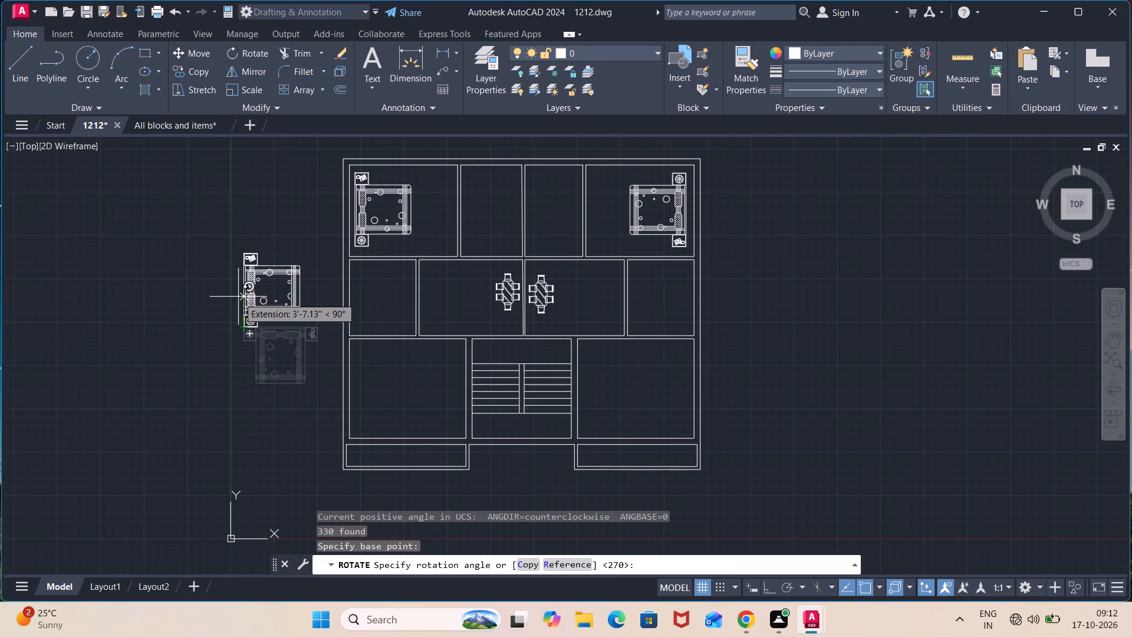
left_click(239, 295)
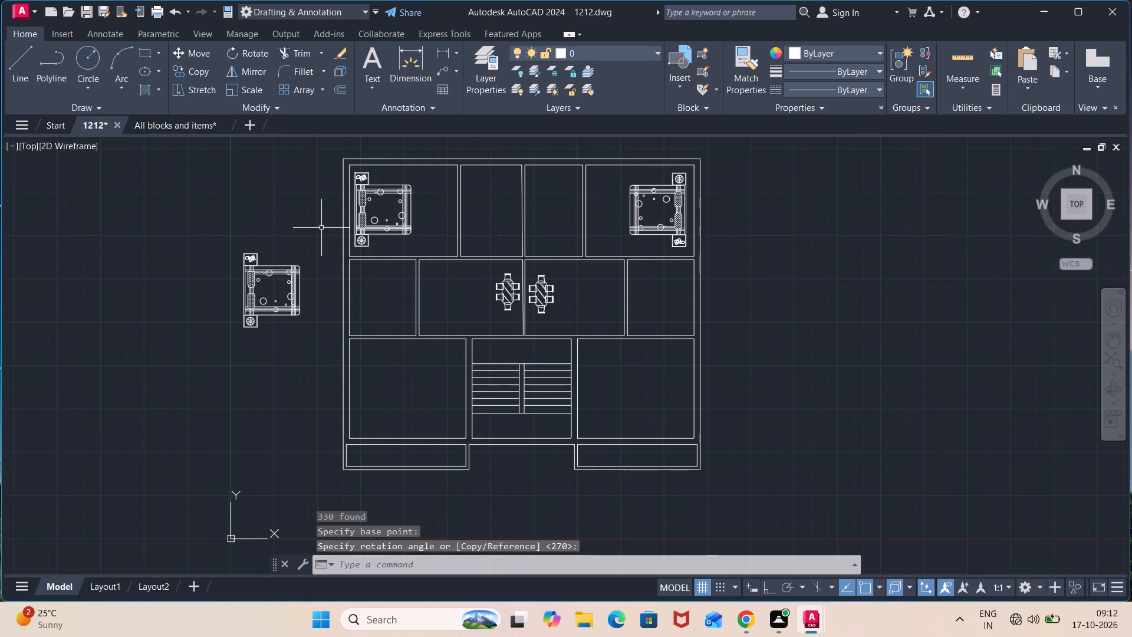
Move the rotated bed by its southwest corner into the southwest room, near the west wall.
left_click(321, 228)
scroll(247, 356, "up", 1)
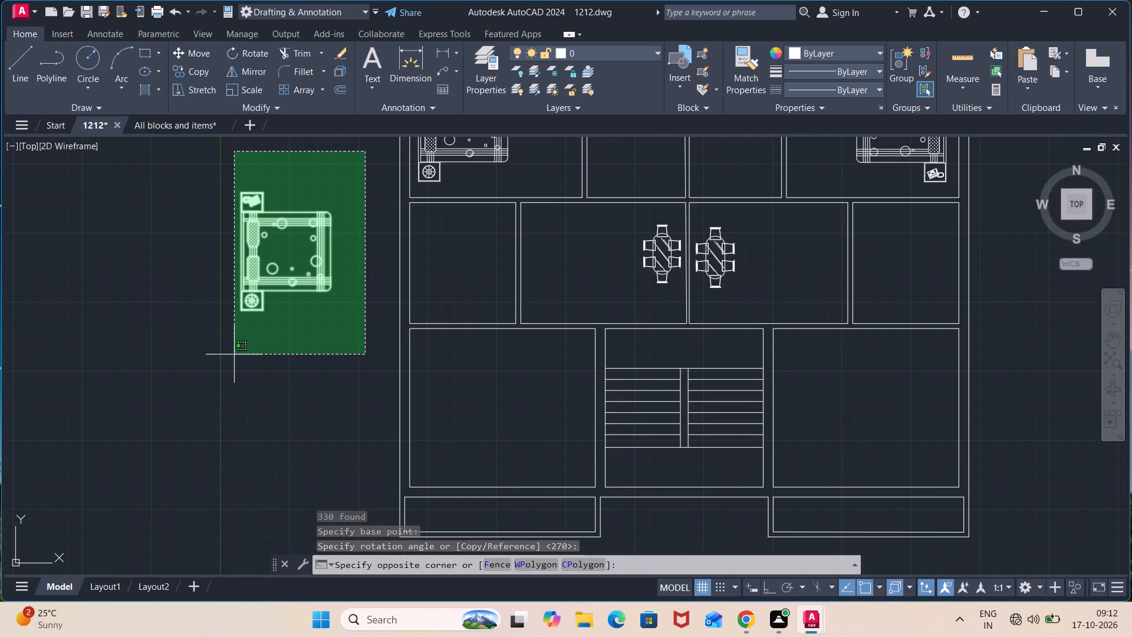
left_click(234, 354)
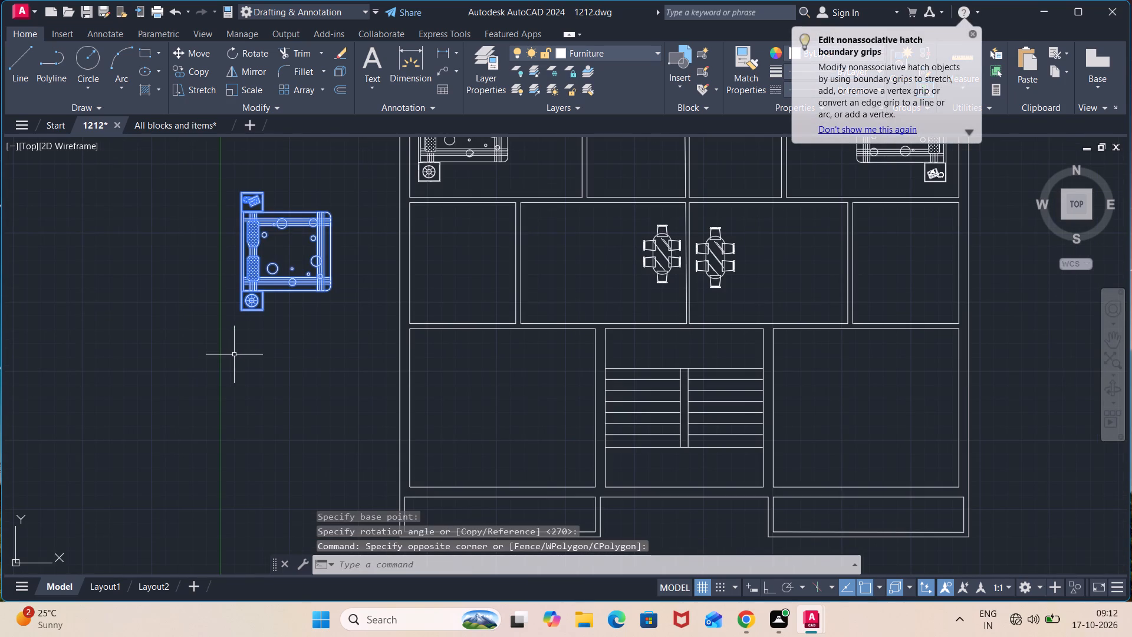
key("m")
key("Return")
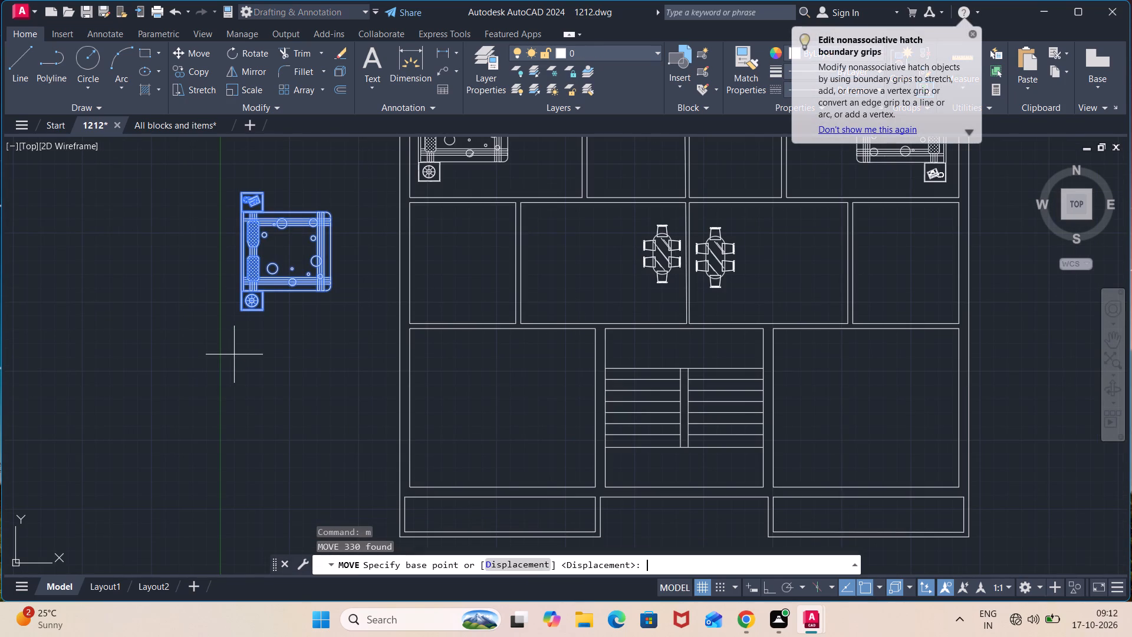
left_click(240, 311)
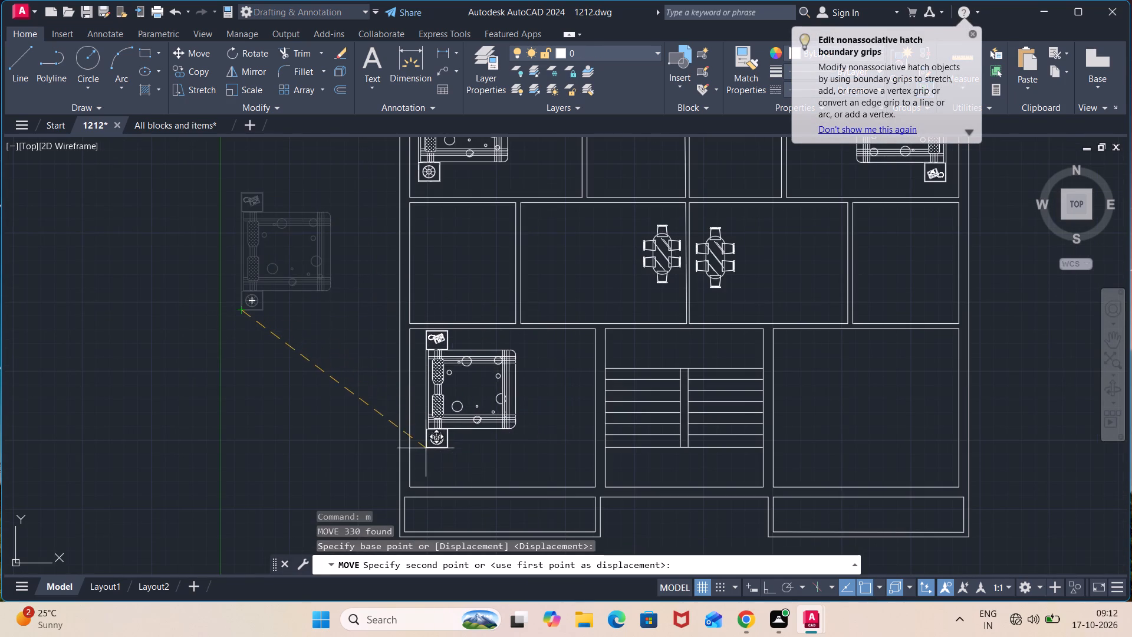
scroll(436, 462, "up", 1)
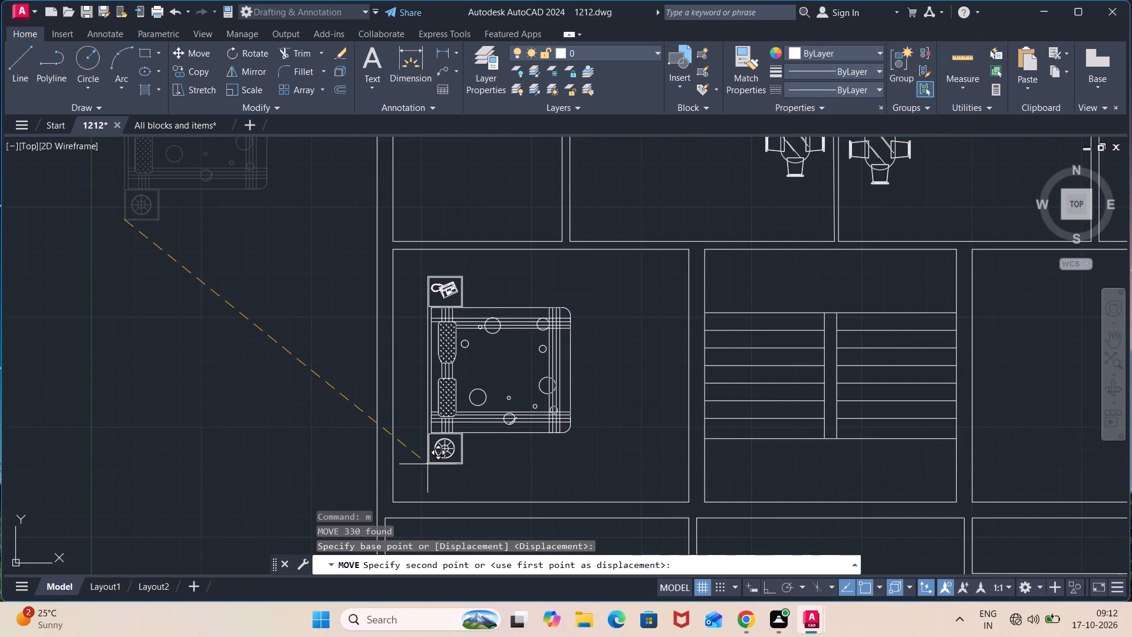
left_click(426, 467)
Move the southwest room's bed by its southwest corner slightly west and south, closer to the west wall.
scroll(515, 441, "down", 1)
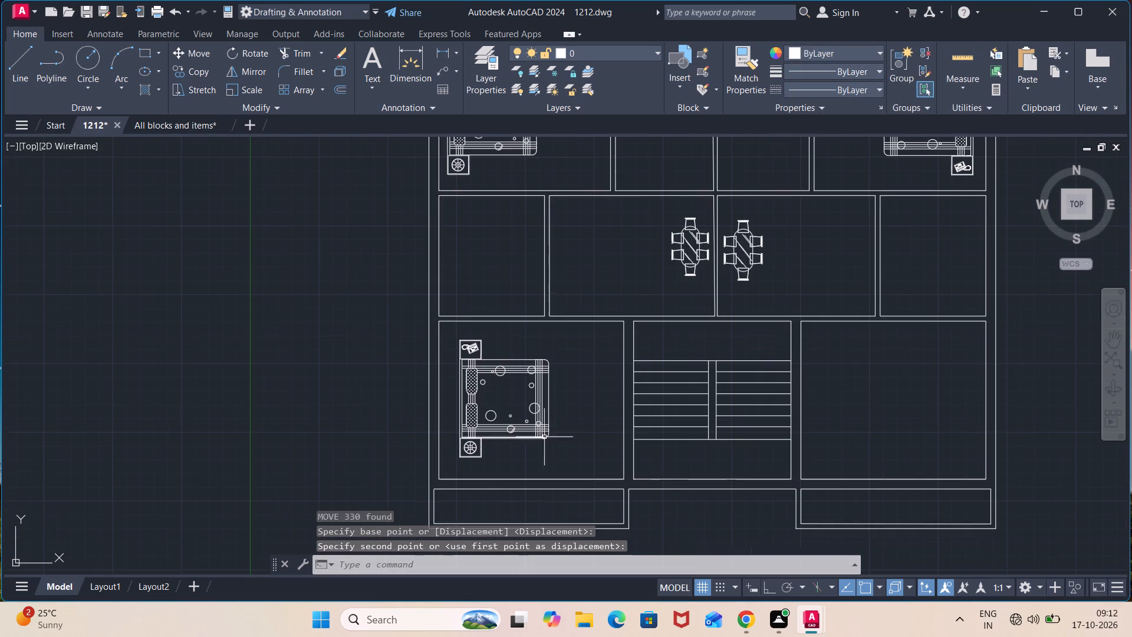
scroll(574, 383, "down", 2)
scroll(574, 382, "up", 3)
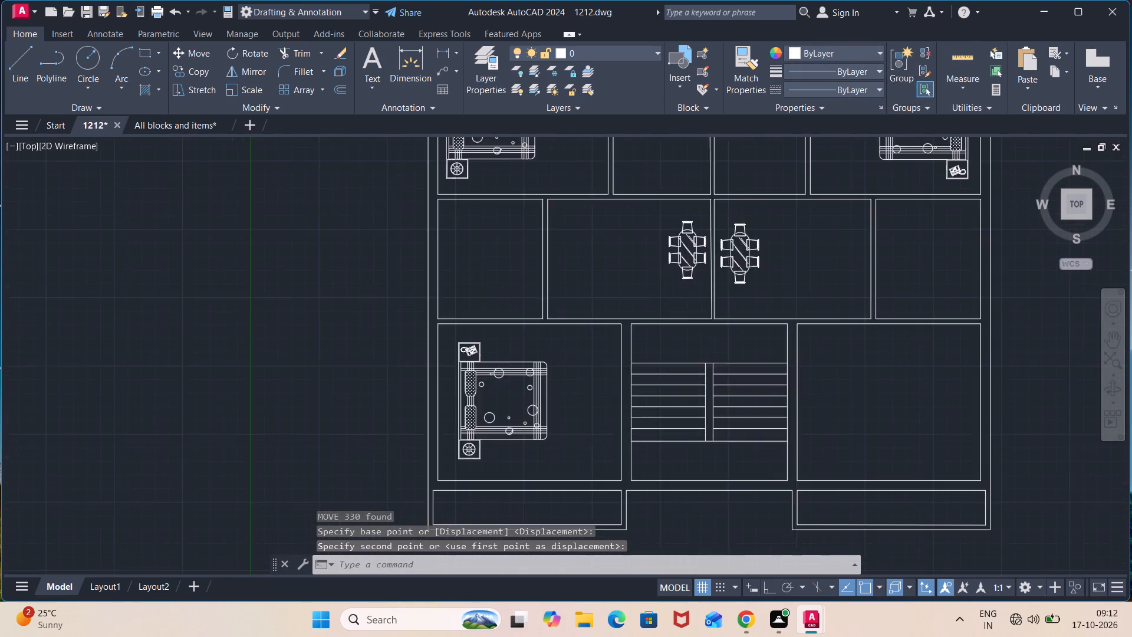
left_click(555, 310)
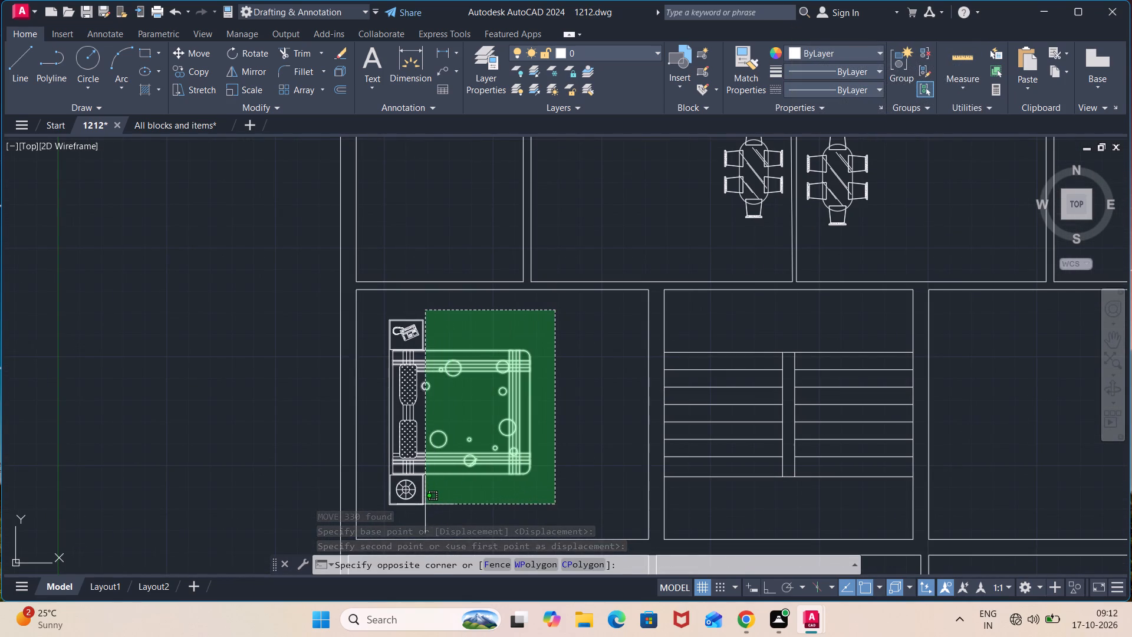
left_click(376, 517)
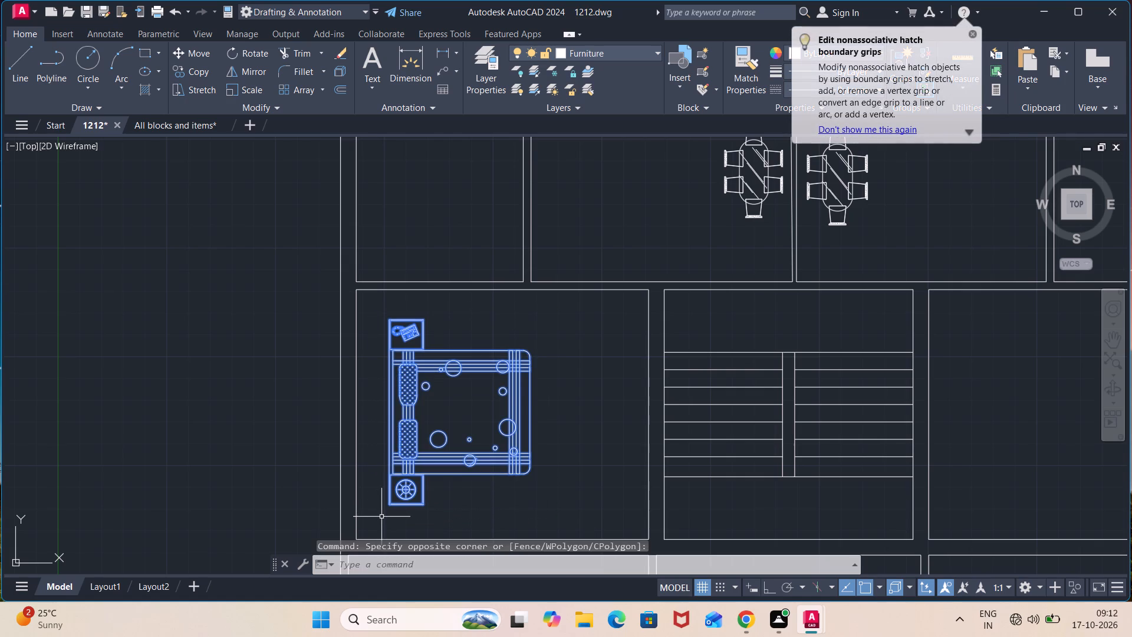
key("m")
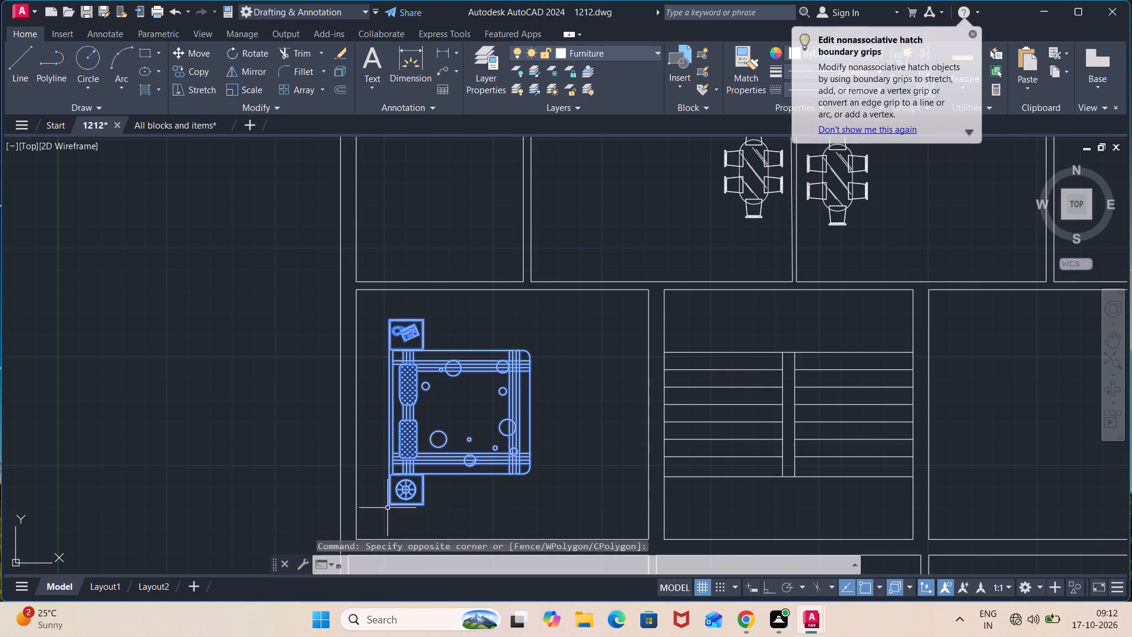
key("Return")
left_click(390, 506)
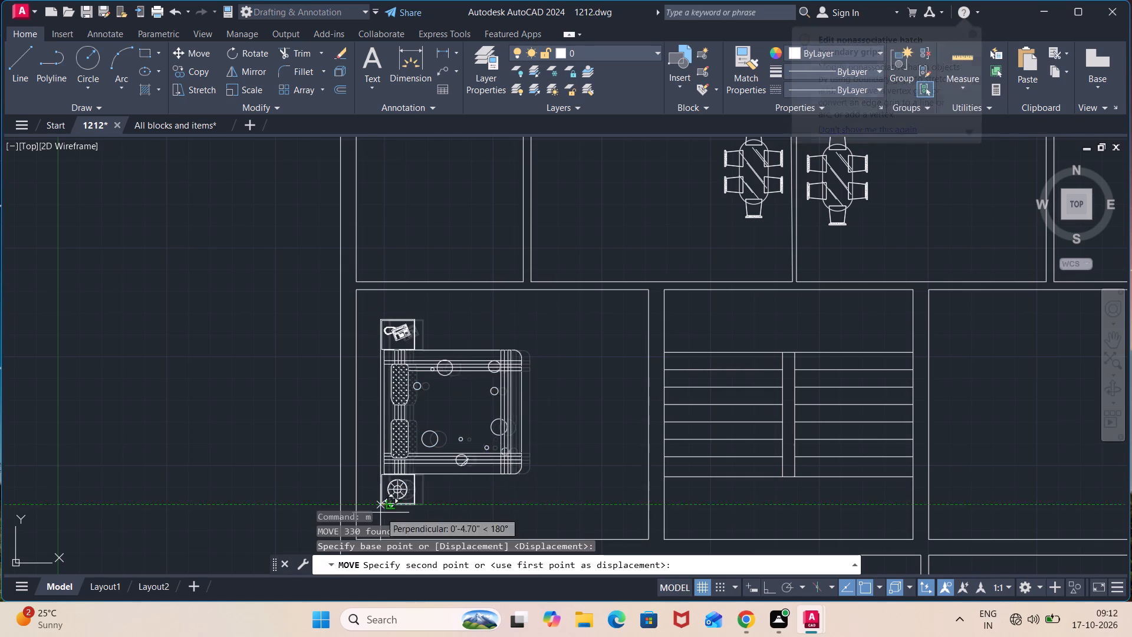
middle_click_drag(379, 512, 387, 460)
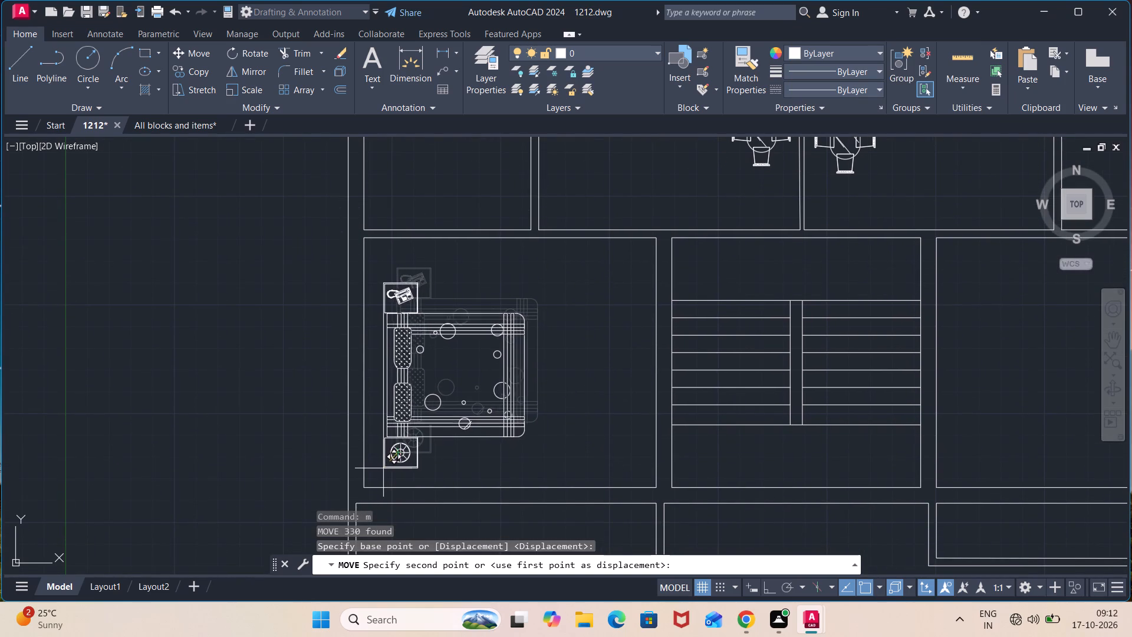
left_click(380, 469)
Draw a horizontal line across the westernmost room of the middle row, from its west wall's midpoint to its east wall.
scroll(562, 405, "down", 1)
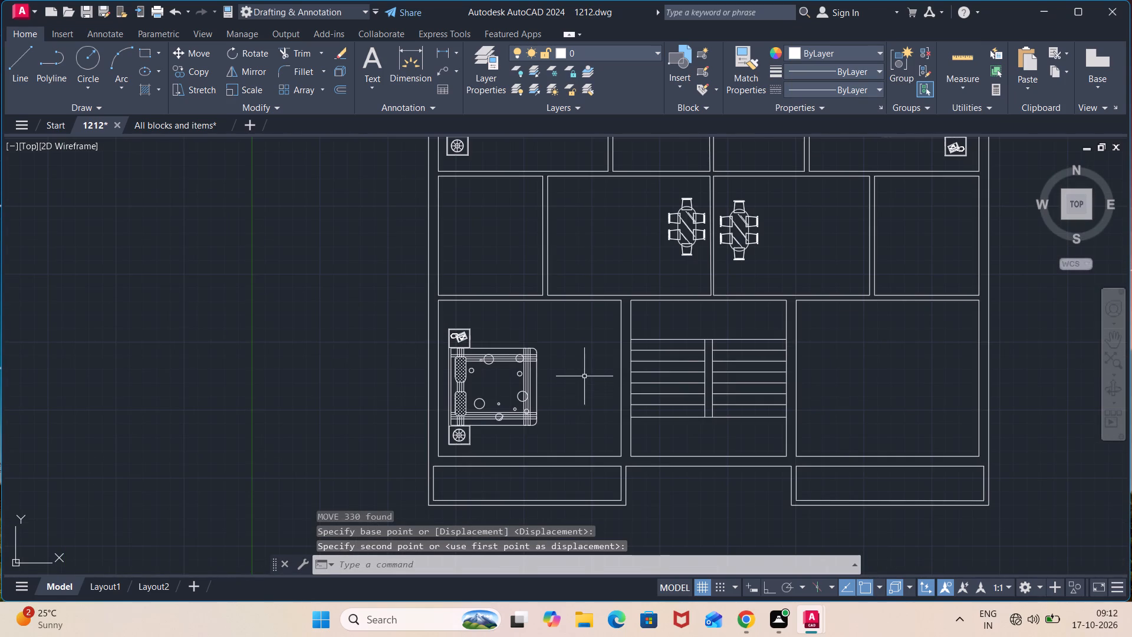
middle_click_drag(585, 373, 555, 403)
middle_click_drag(591, 287, 579, 316)
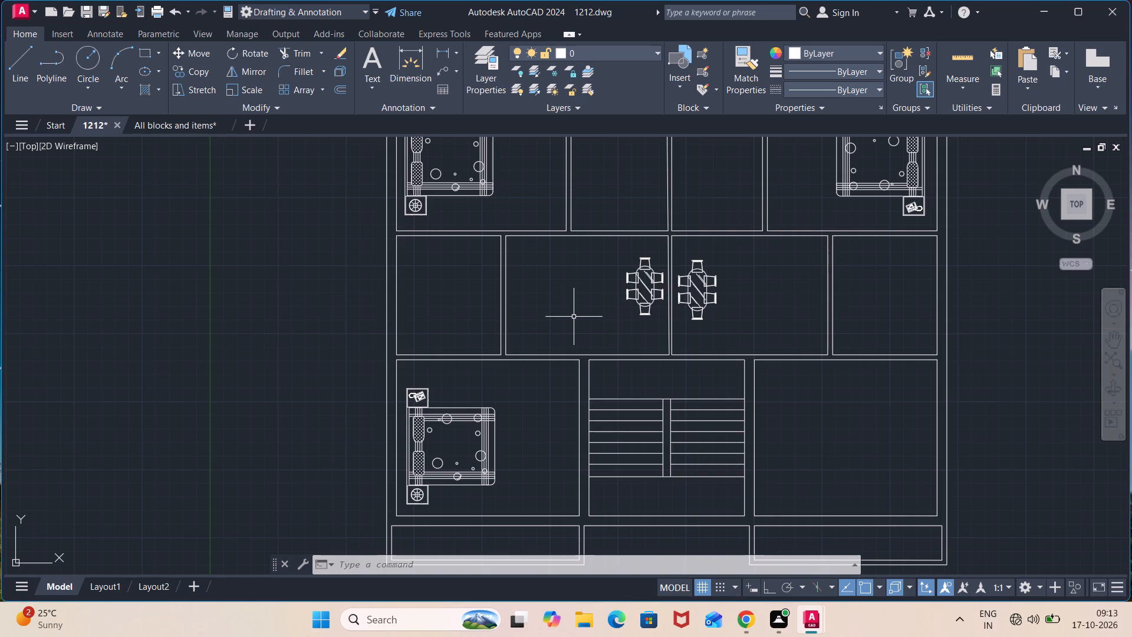
scroll(527, 301, "up", 1)
key("l")
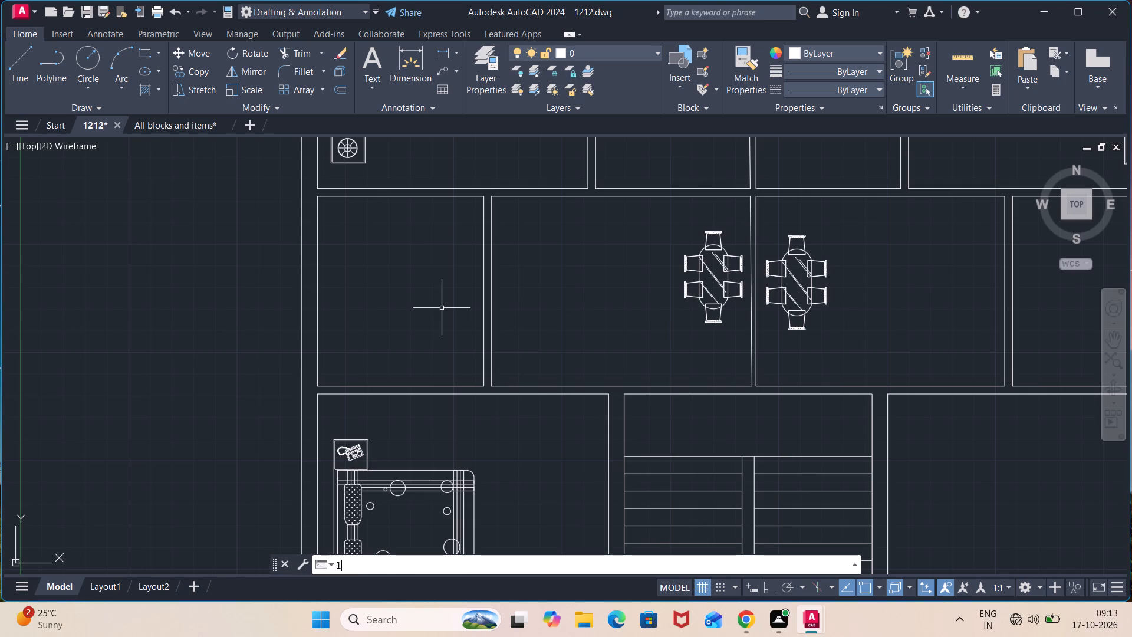
key("Return")
left_click(317, 288)
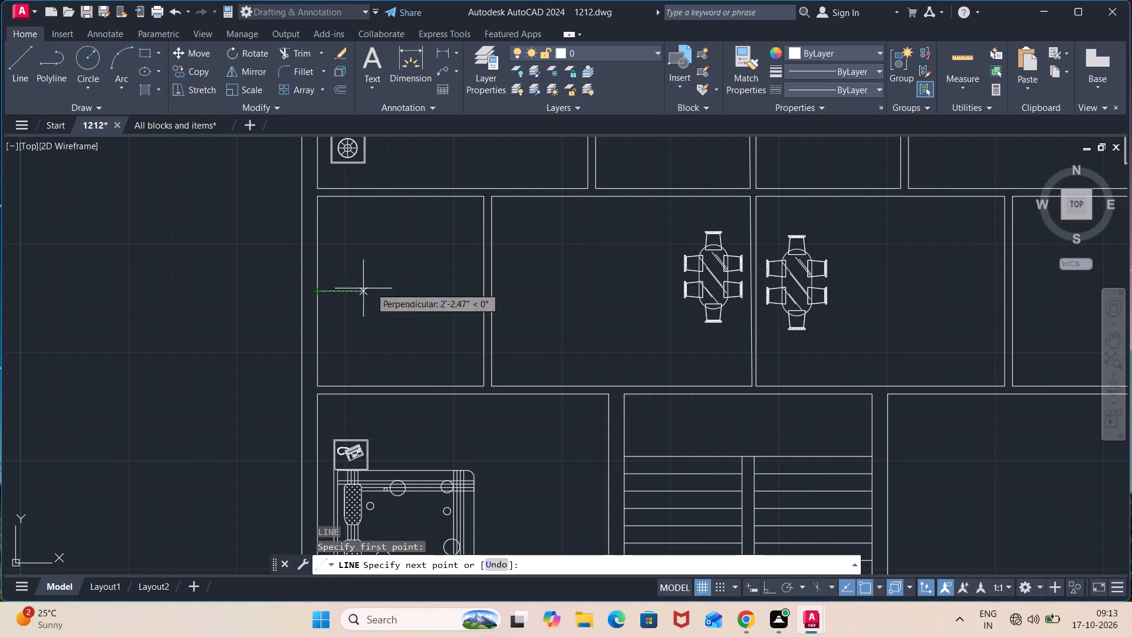
left_click(487, 292)
key("Escape")
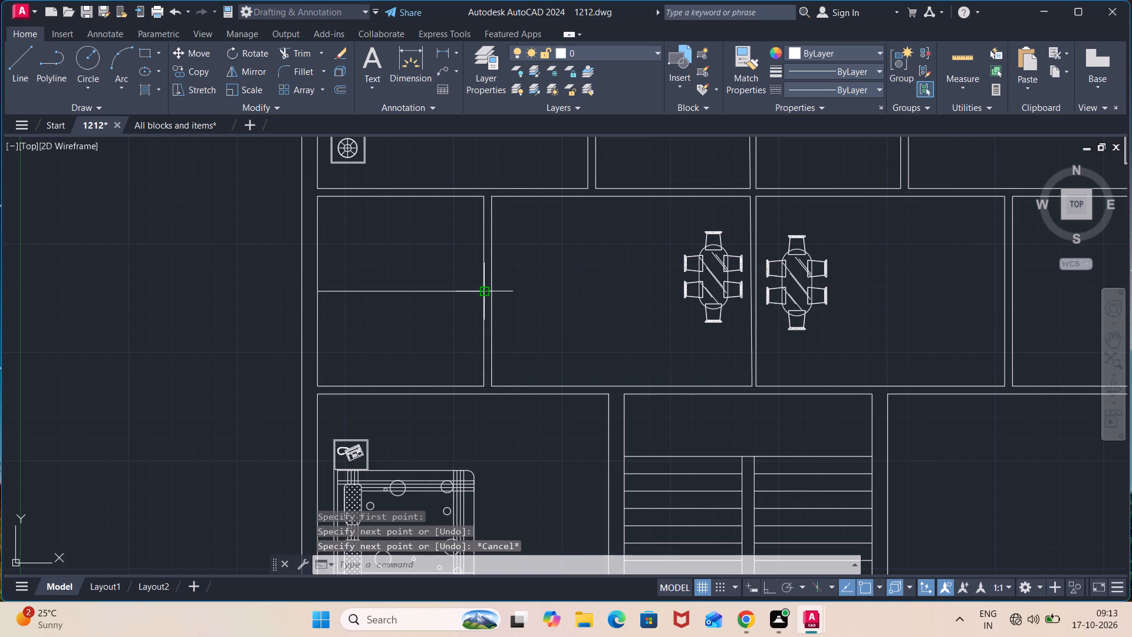
Offset the new partition line 4.5" to the north.
key("o")
key("Return")
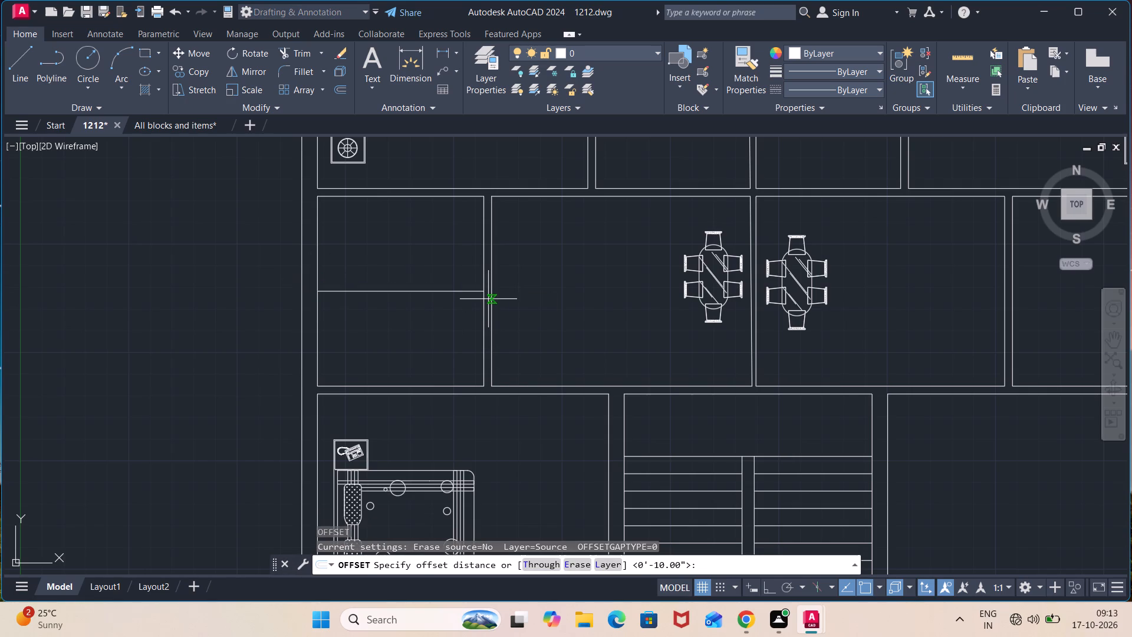
key("1")
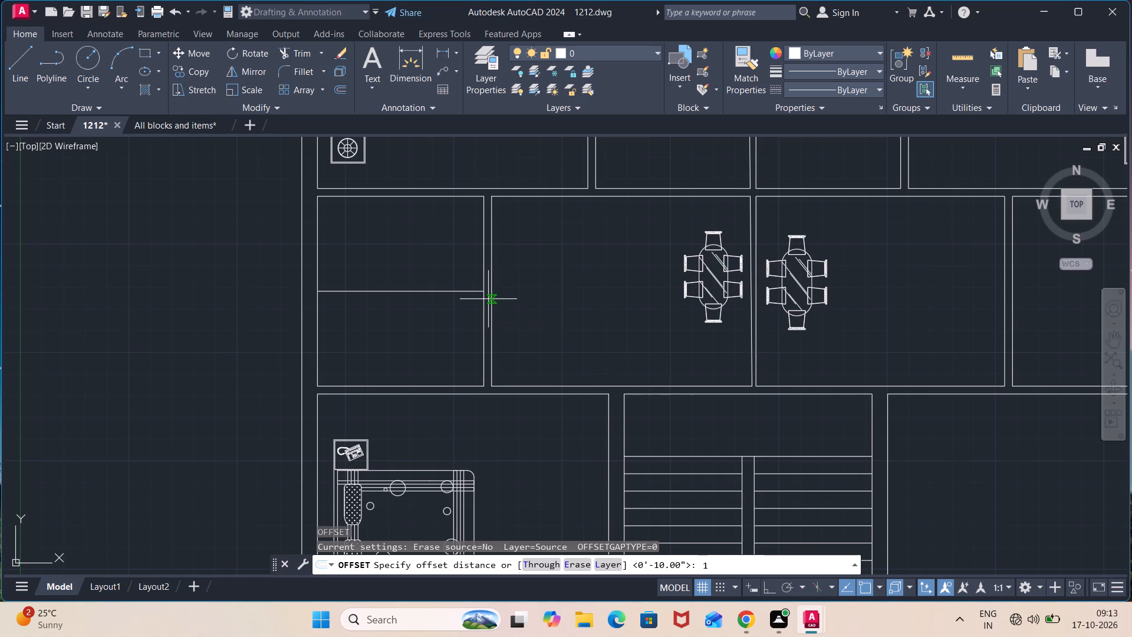
key("BackSpace")
type("4.5\"")
key("Return")
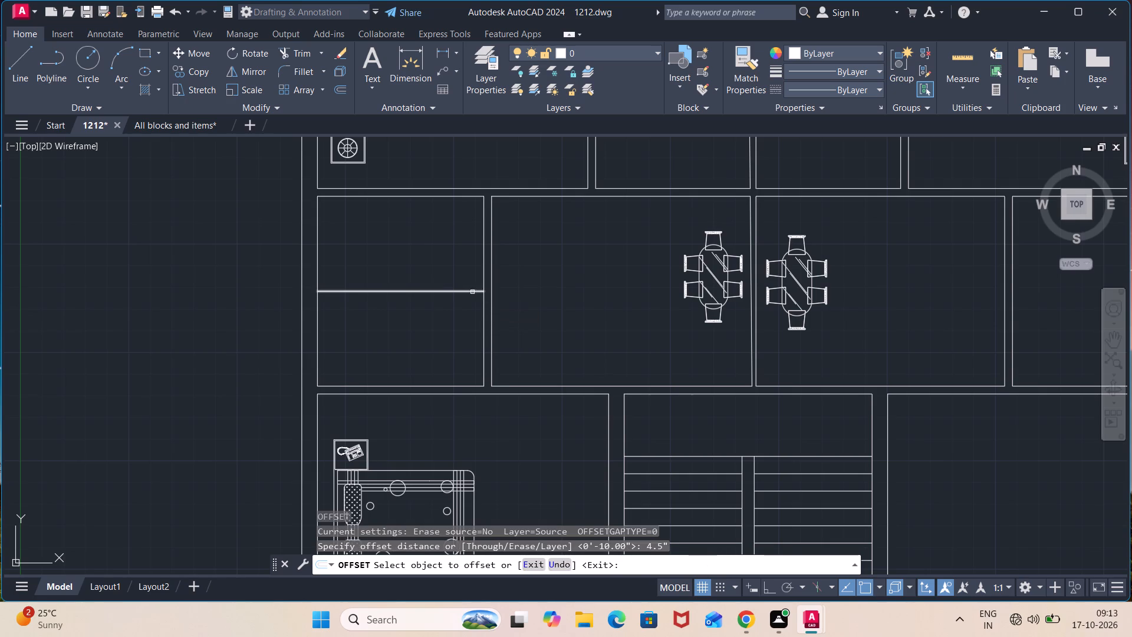
left_click(472, 292)
left_click(463, 261)
key("Escape")
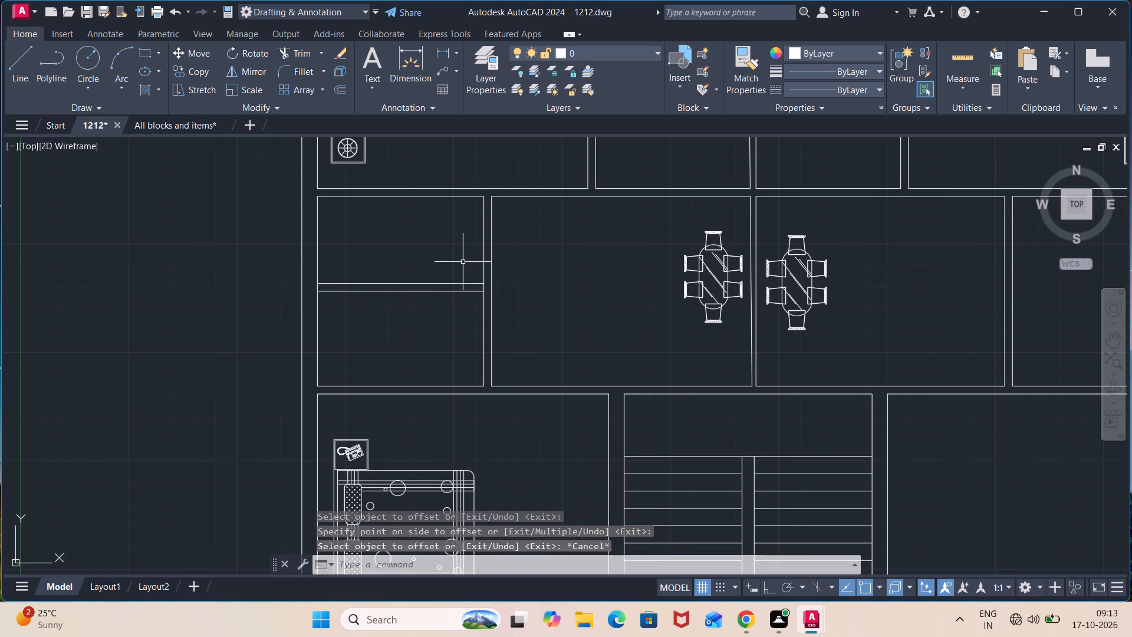
Trim the east and west wall segments between the two partition lines to open the wall junctions.
type("tr")
key("Return")
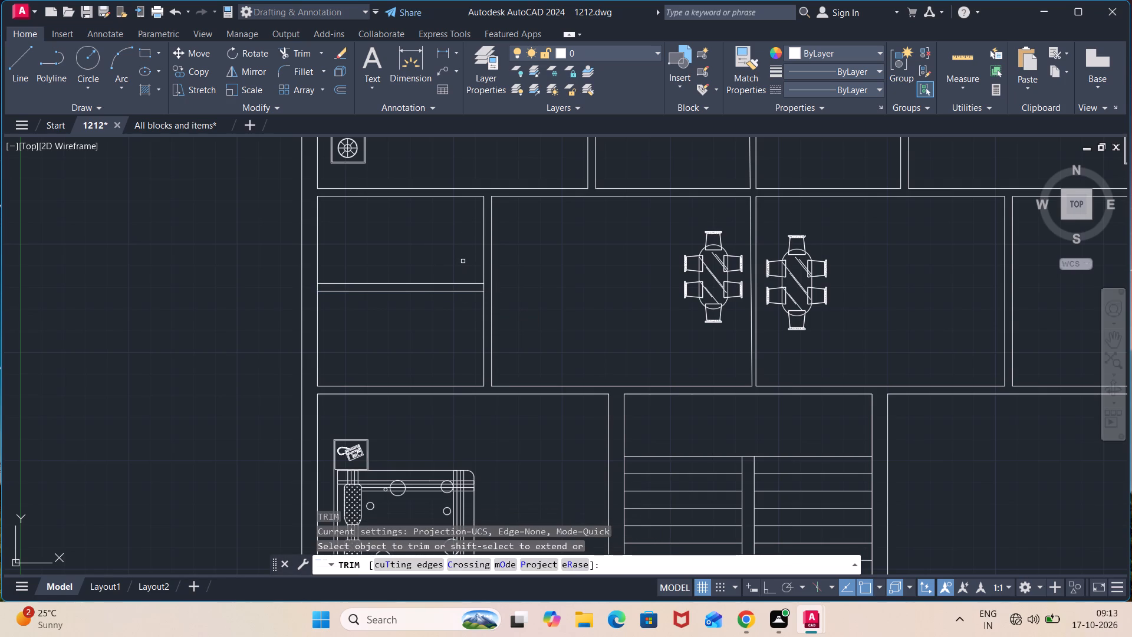
left_click(484, 288)
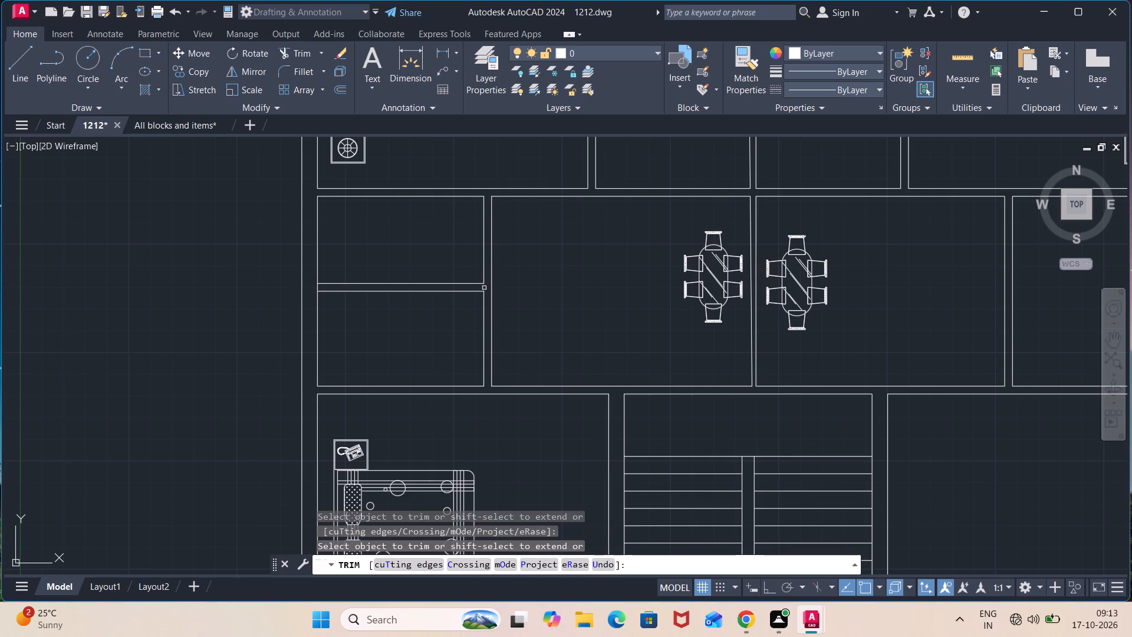
left_click(317, 287)
key("Escape")
scroll(543, 262, "down", 1)
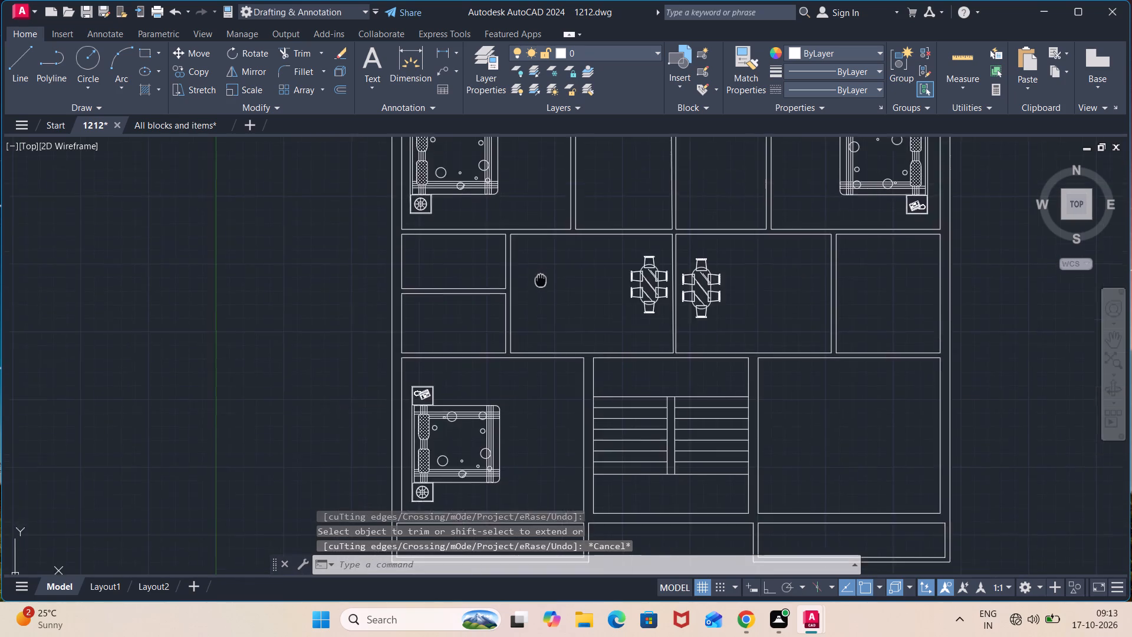
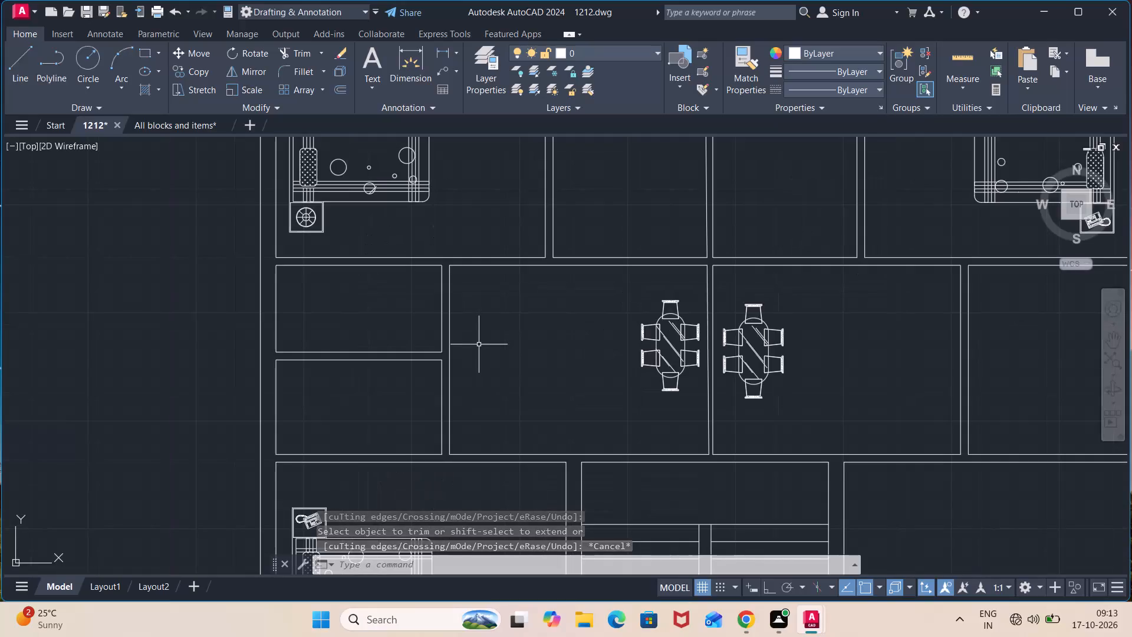
Draw a horizontal line across the easternmost room of the middle row, from its west wall's midpoint to its east wall.
scroll(479, 344, "up", 2)
scroll(479, 344, "down", 2)
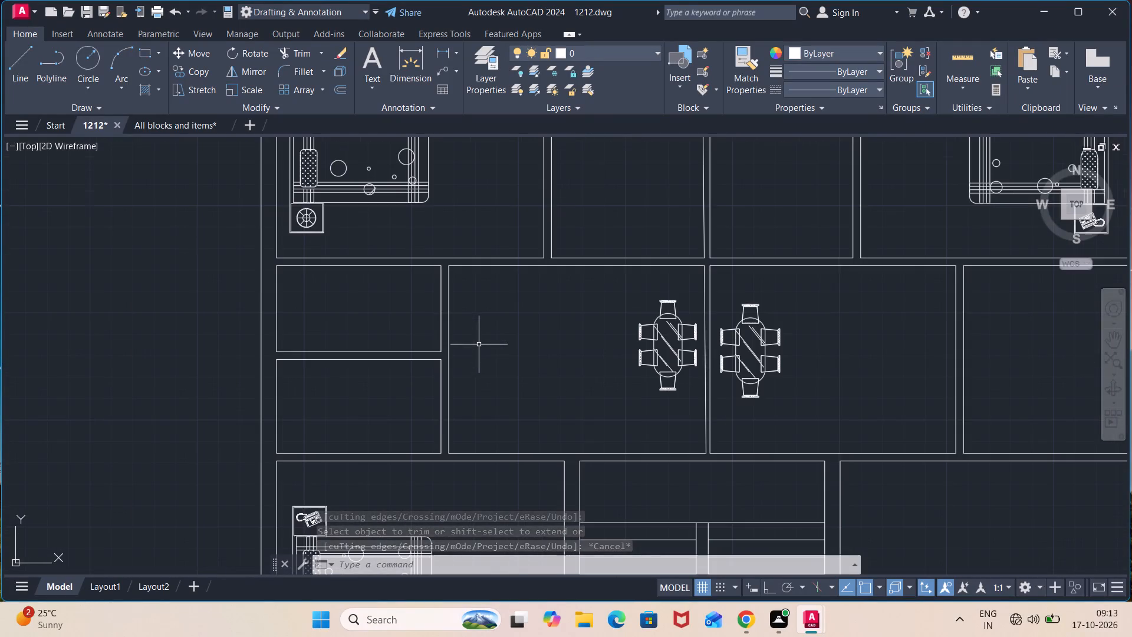
scroll(816, 318, "down", 1)
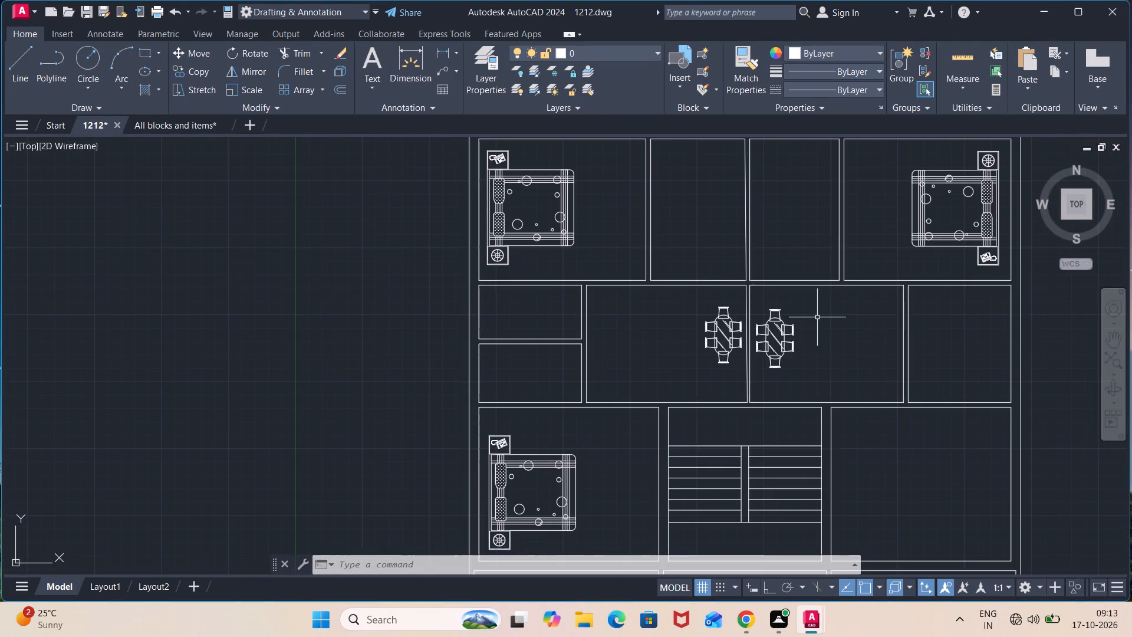
middle_click_drag(819, 316, 628, 313)
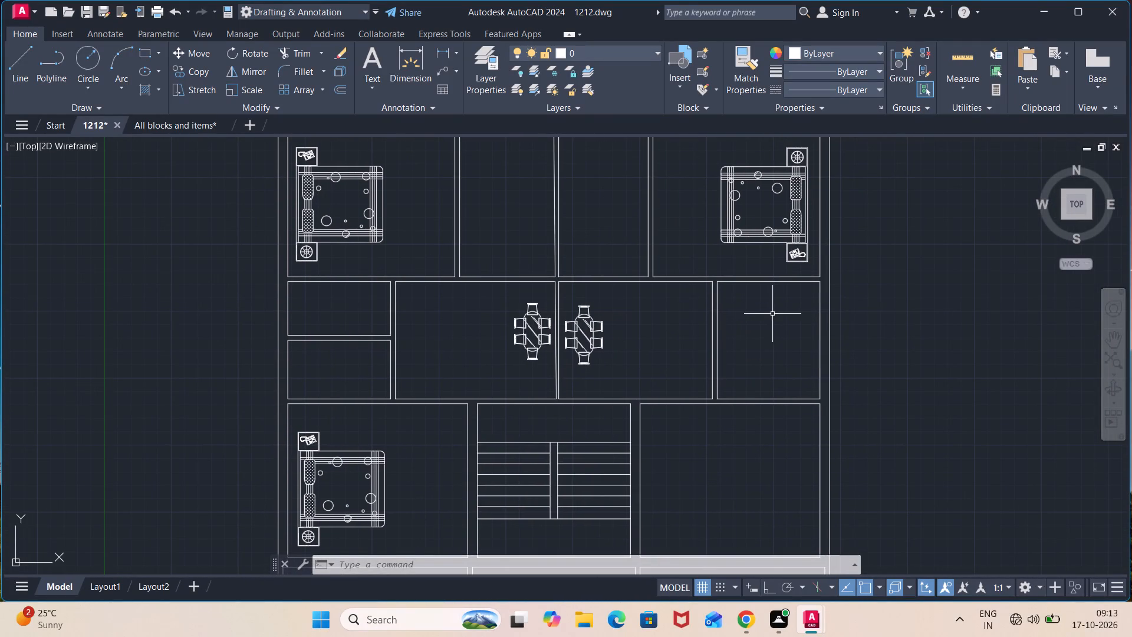
key("l")
key("Return")
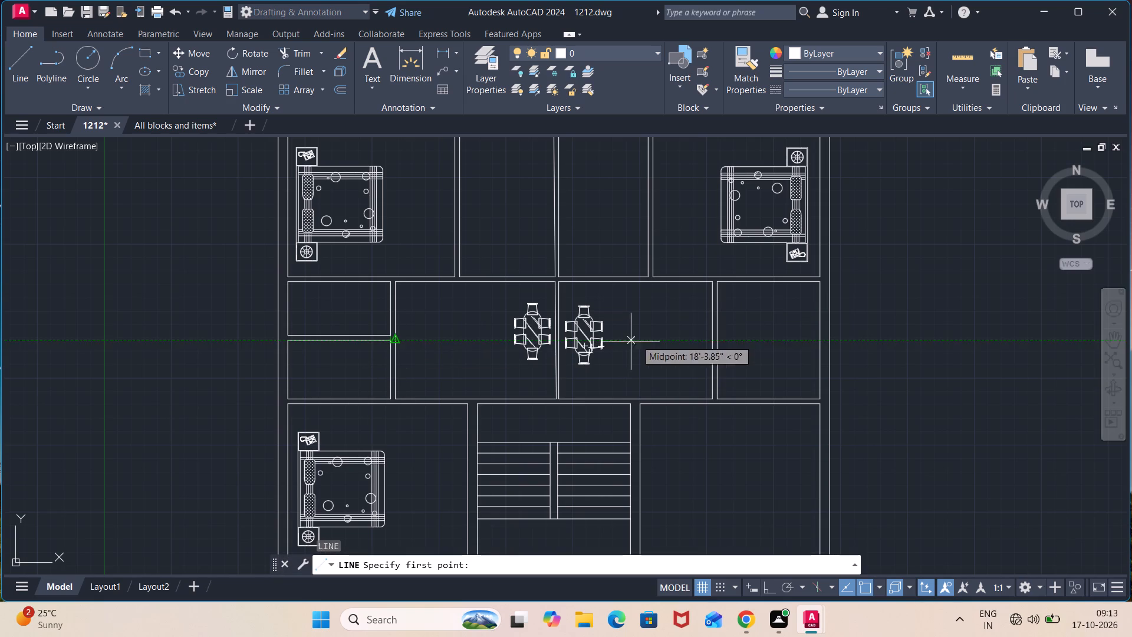
left_click(720, 339)
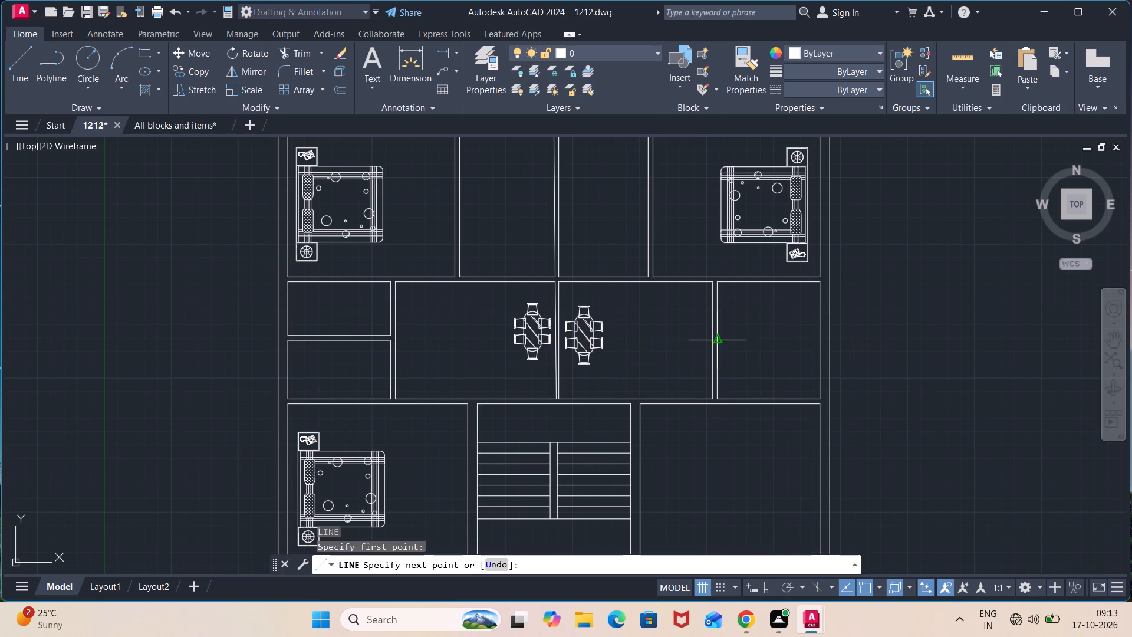
left_click(819, 338)
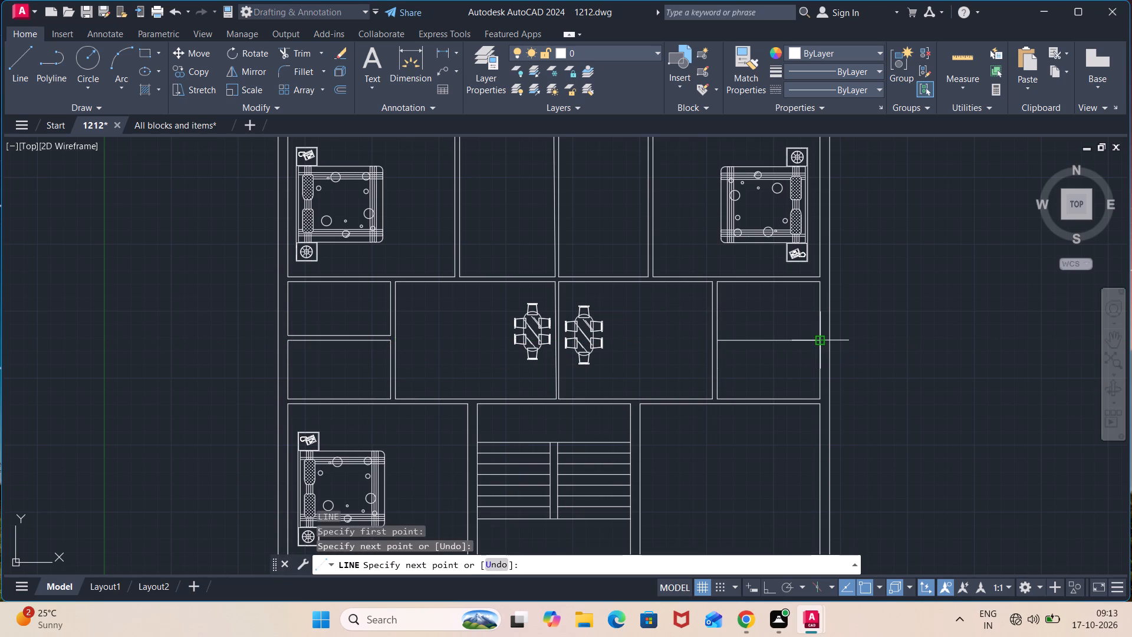
key("Escape")
Offset the new east-room partition line 4.5" to the north.
key("o")
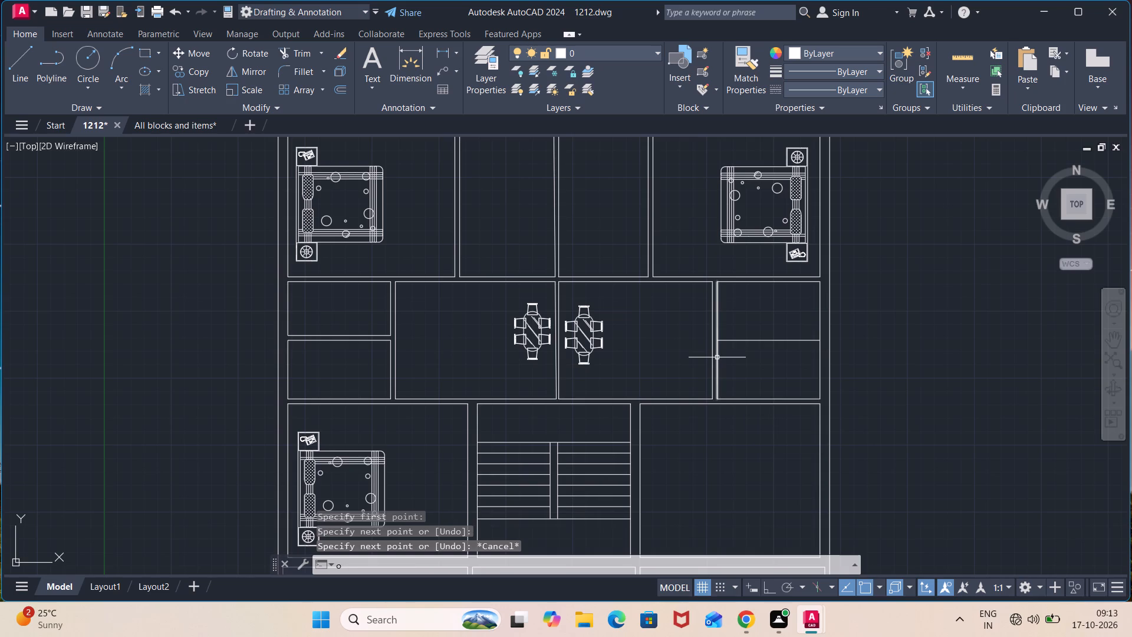
key("Return")
type("4.5\"")
key("Return")
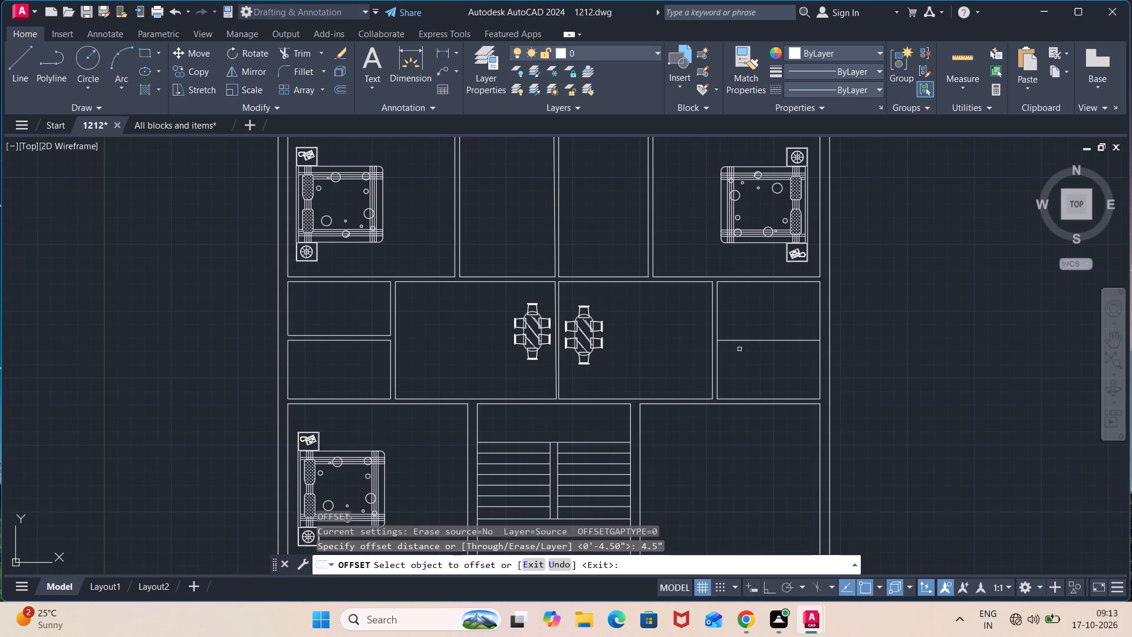
left_click(745, 339)
left_click(745, 323)
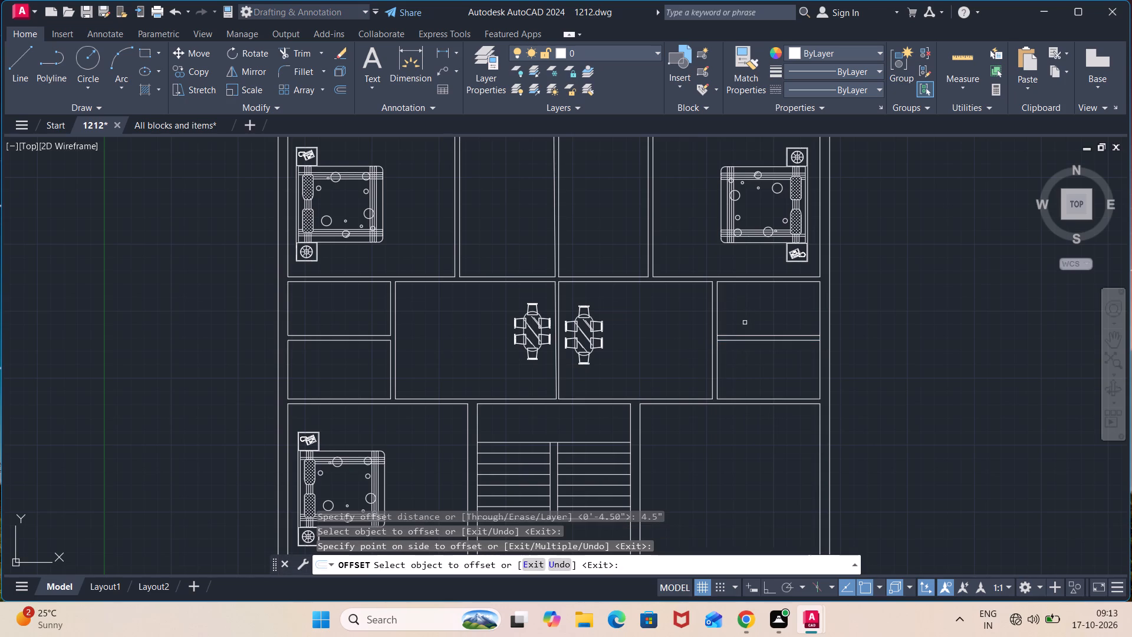
key("Escape")
Trim the room's west and east wall segments between the two partition lines.
type("tr")
key("Return")
scroll(736, 329, "up", 2)
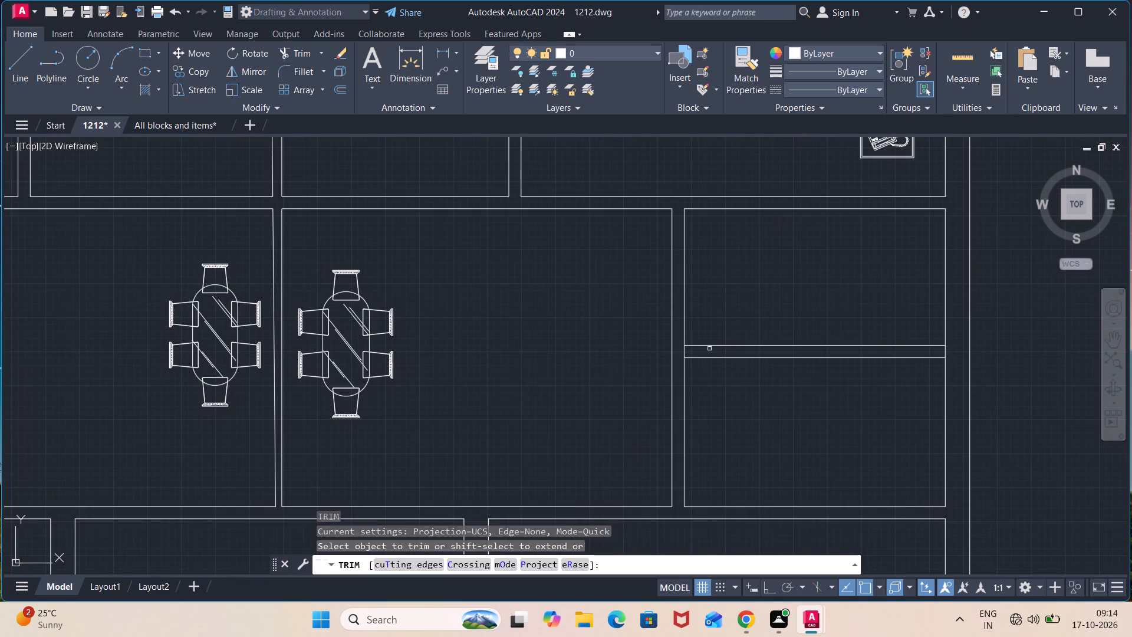
left_click(683, 350)
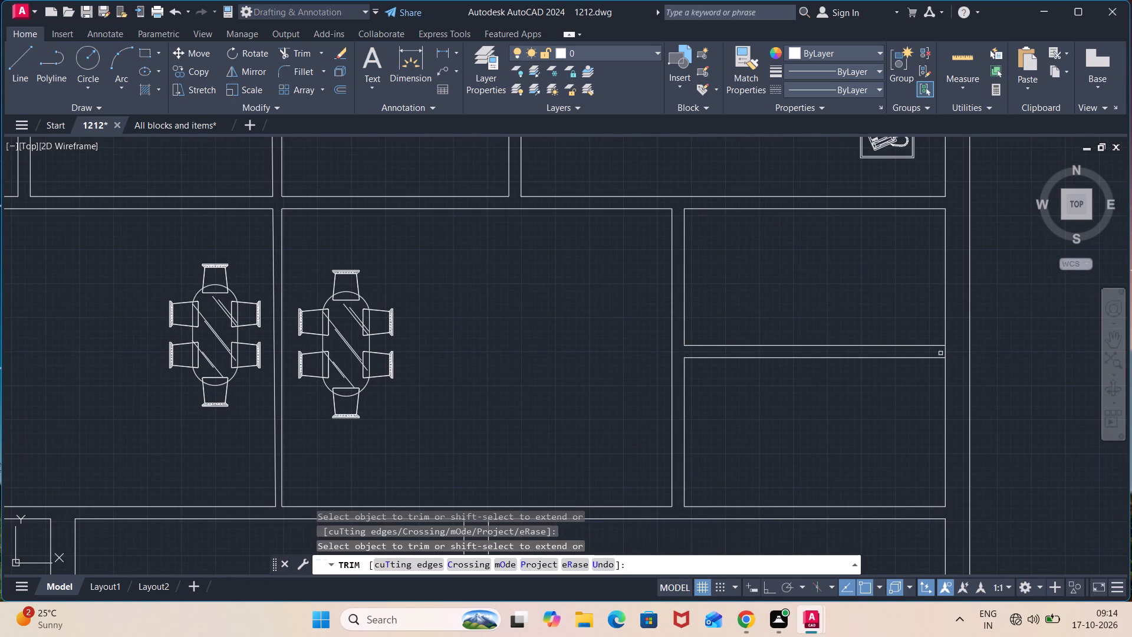
left_click(947, 353)
scroll(831, 395, "down", 2)
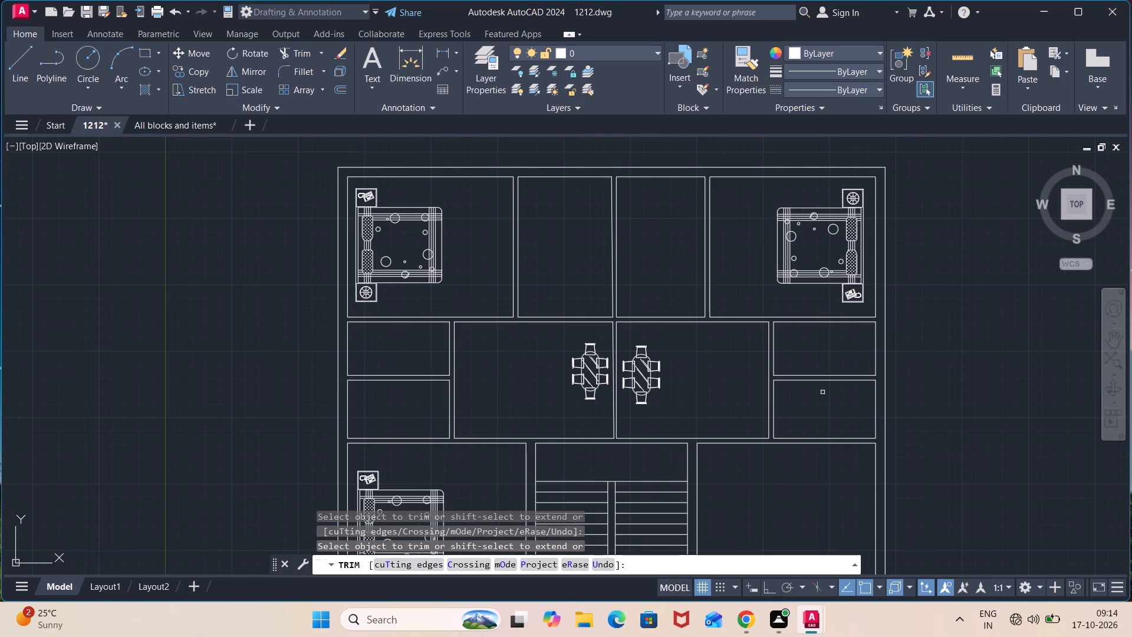
key("Escape")
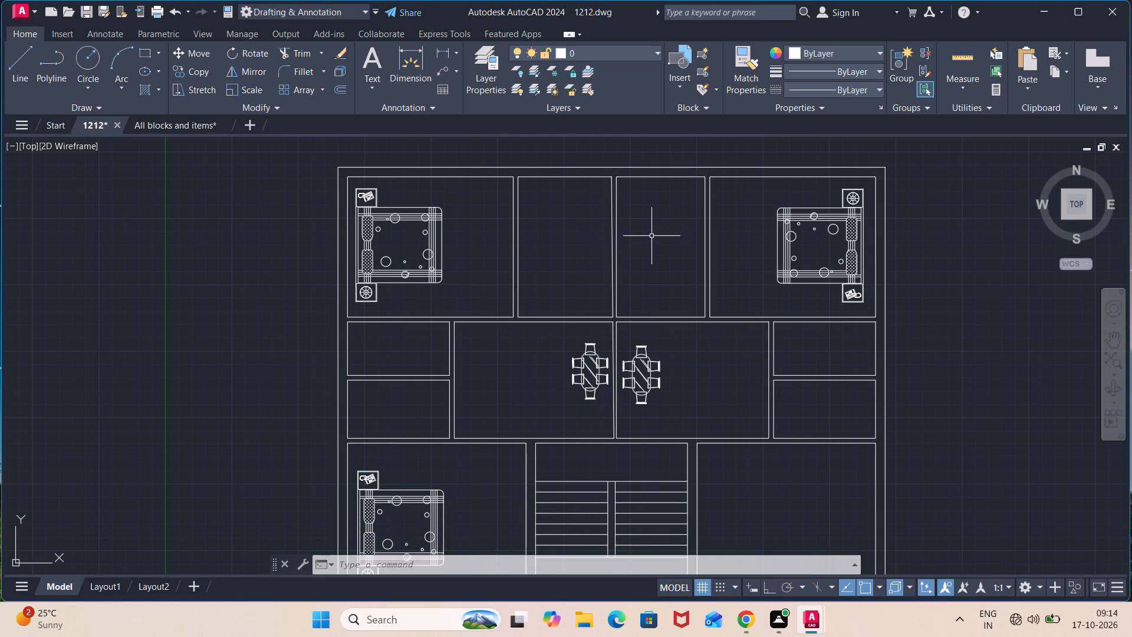
Copy the three-seat sofa with three loose cushions from the All blocks and items drawing to the clipboard.
middle_click_drag(690, 400, 706, 336)
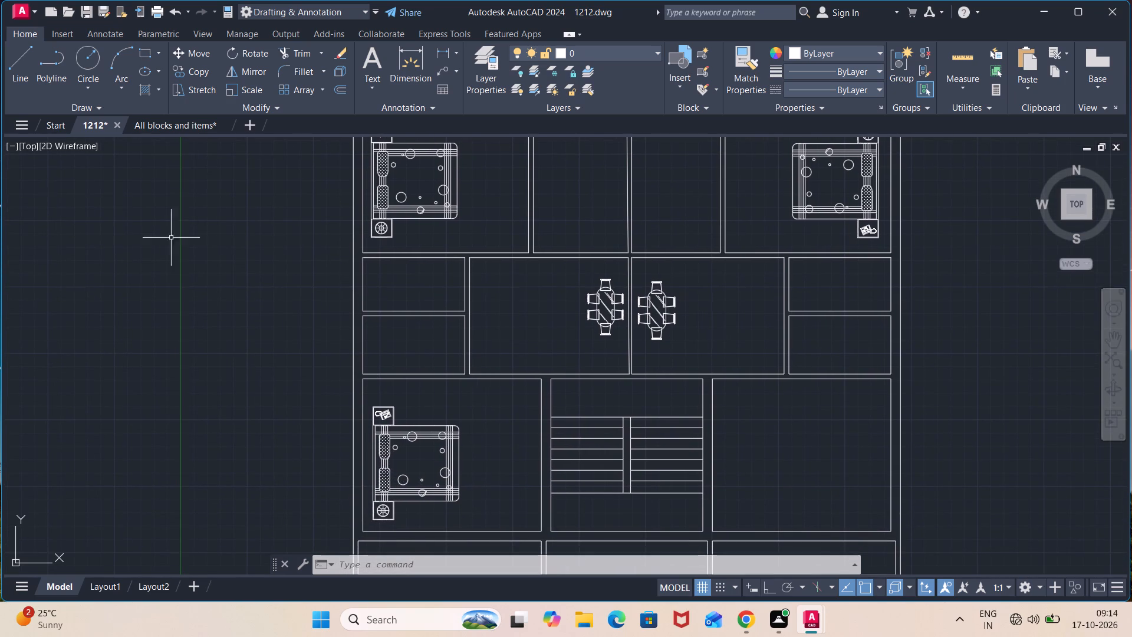
left_click(168, 124)
scroll(560, 323, "down", 1)
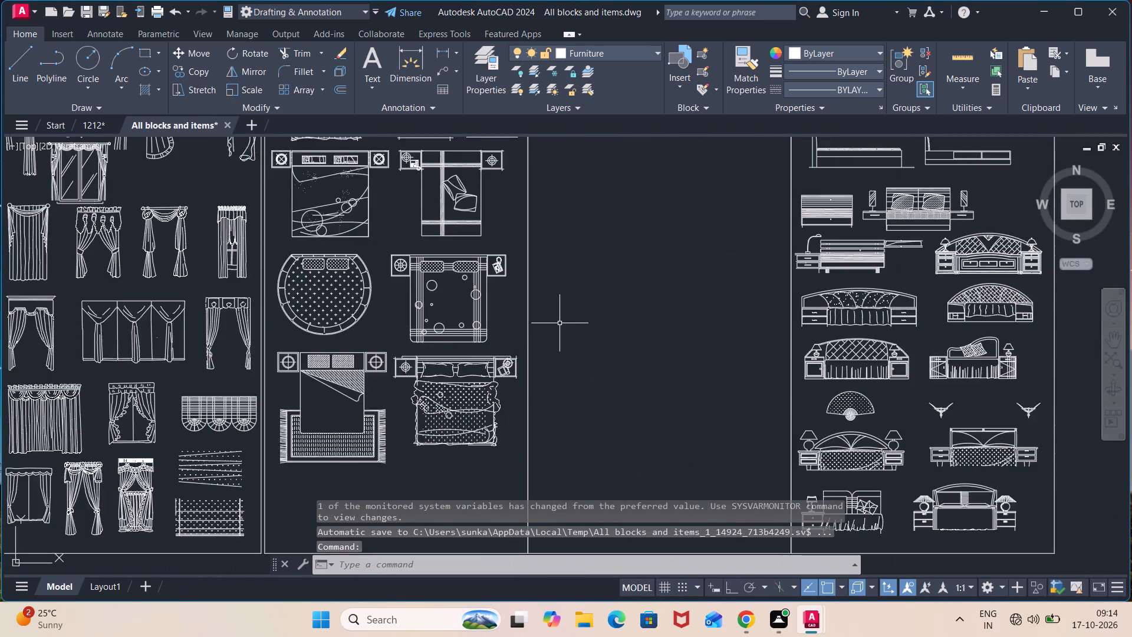
scroll(560, 323, "down", 1)
middle_click_drag(320, 301, 558, 444)
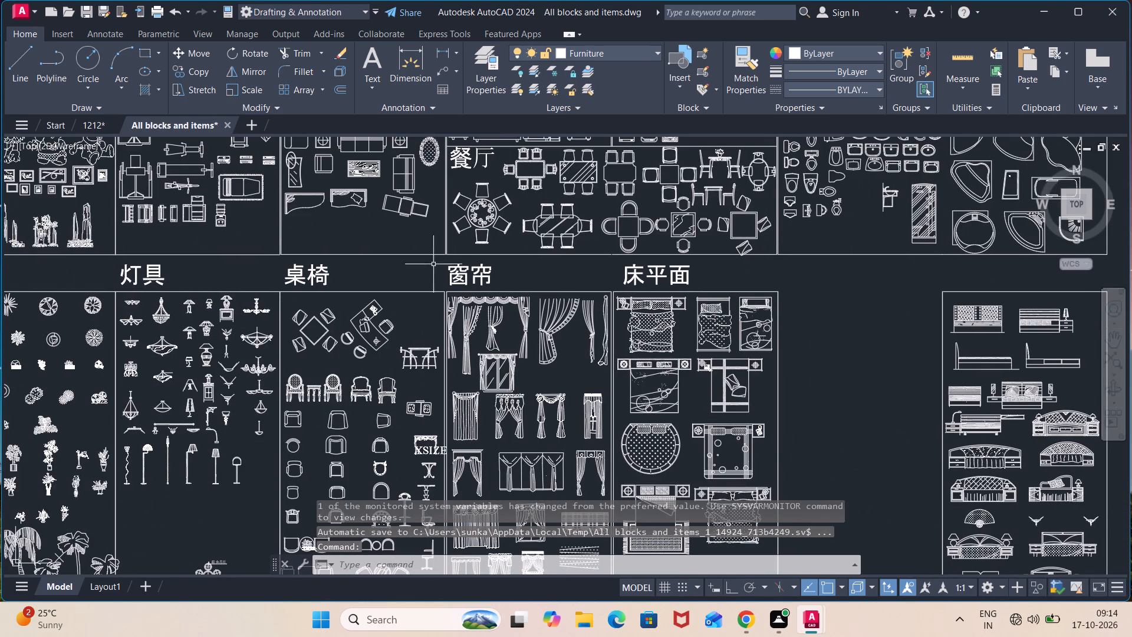
middle_click_drag(434, 259, 462, 385)
scroll(396, 243, "up", 1)
middle_click_drag(397, 244, 409, 294)
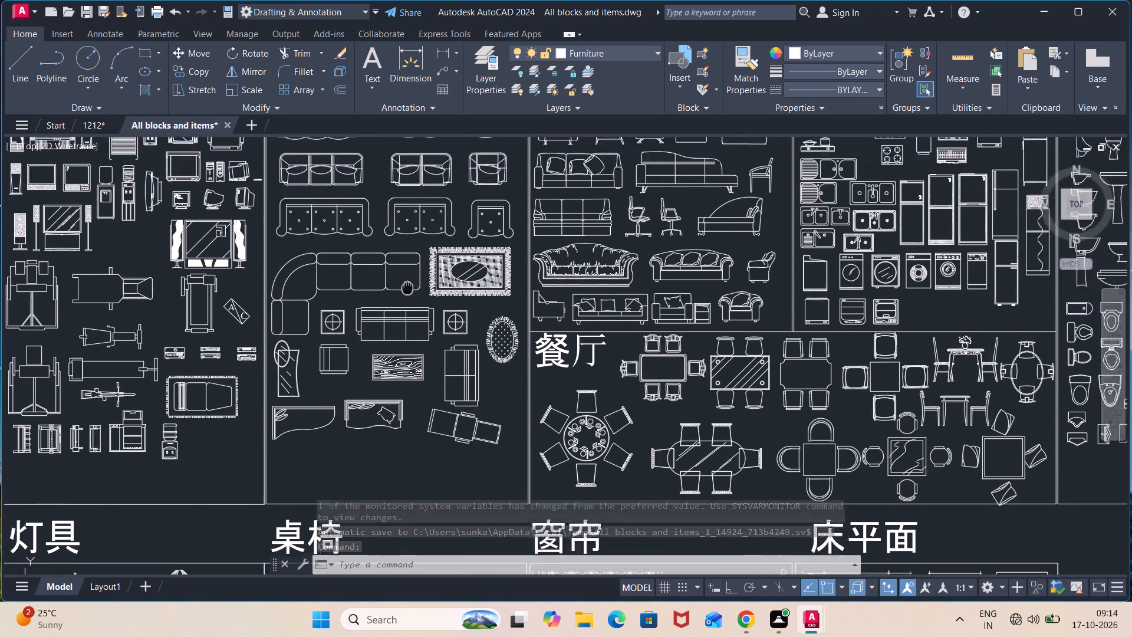
middle_click_drag(409, 294, 453, 382)
scroll(679, 269, "up", 1)
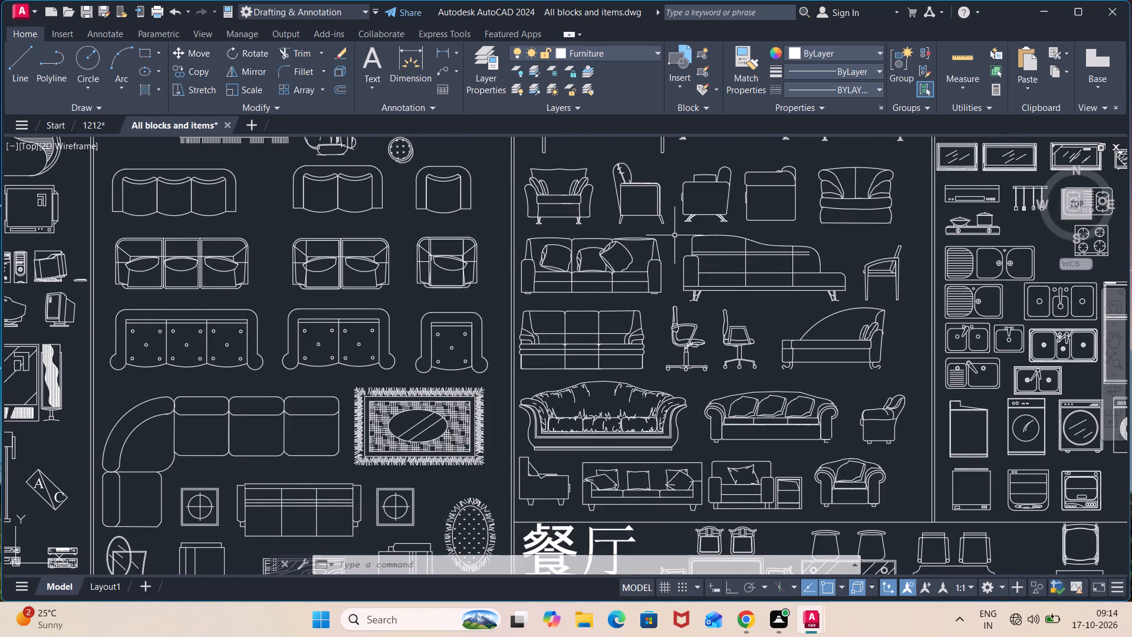
scroll(674, 235, "up", 2)
left_click(674, 235)
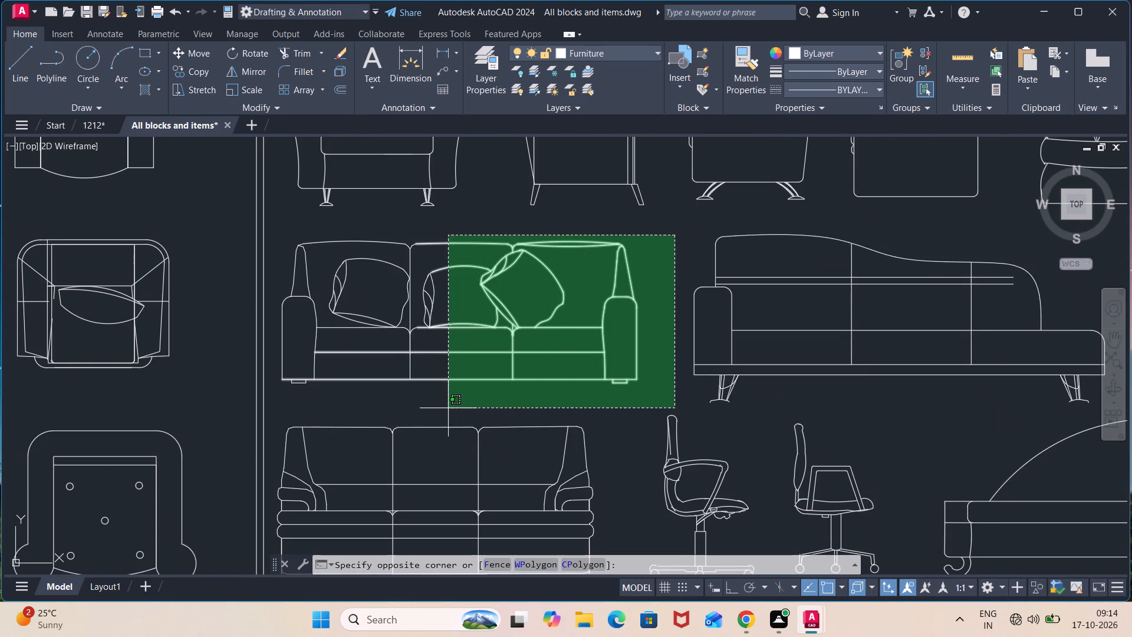
left_click(271, 404)
key("ctrl+c")
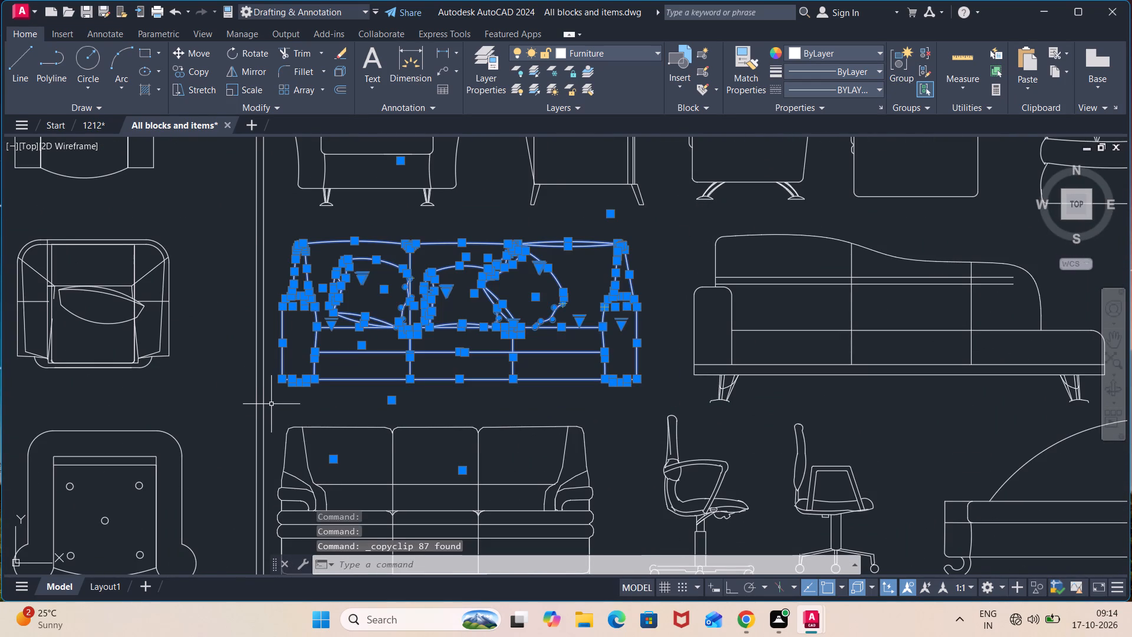
Paste the copied sofa into drawing 1212, in the empty space west of the floor plan.
left_click(93, 130)
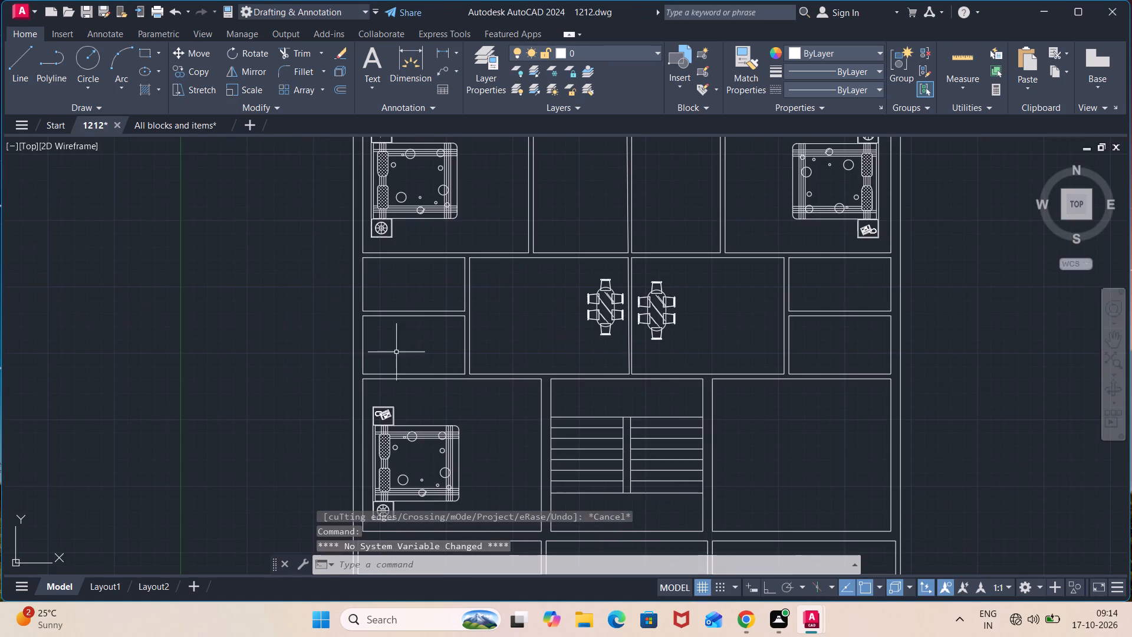
key("ctrl+v")
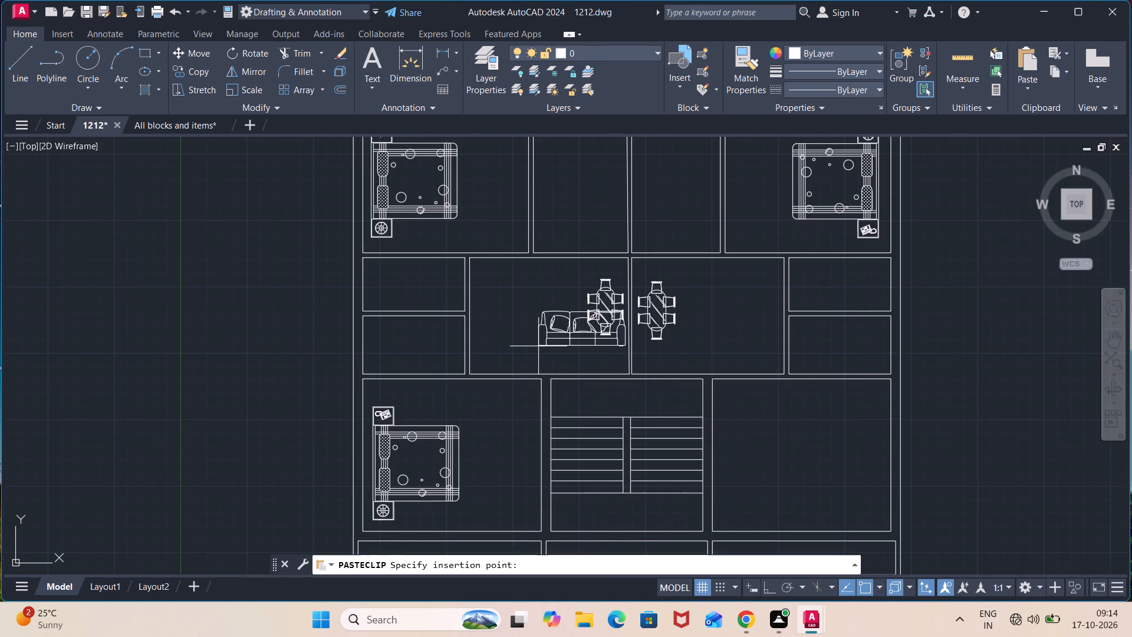
left_click(199, 343)
Rotate the pasted sofa 90° counterclockwise about its southwest corner so that it stands vertically.
left_click(302, 289)
left_click(171, 383)
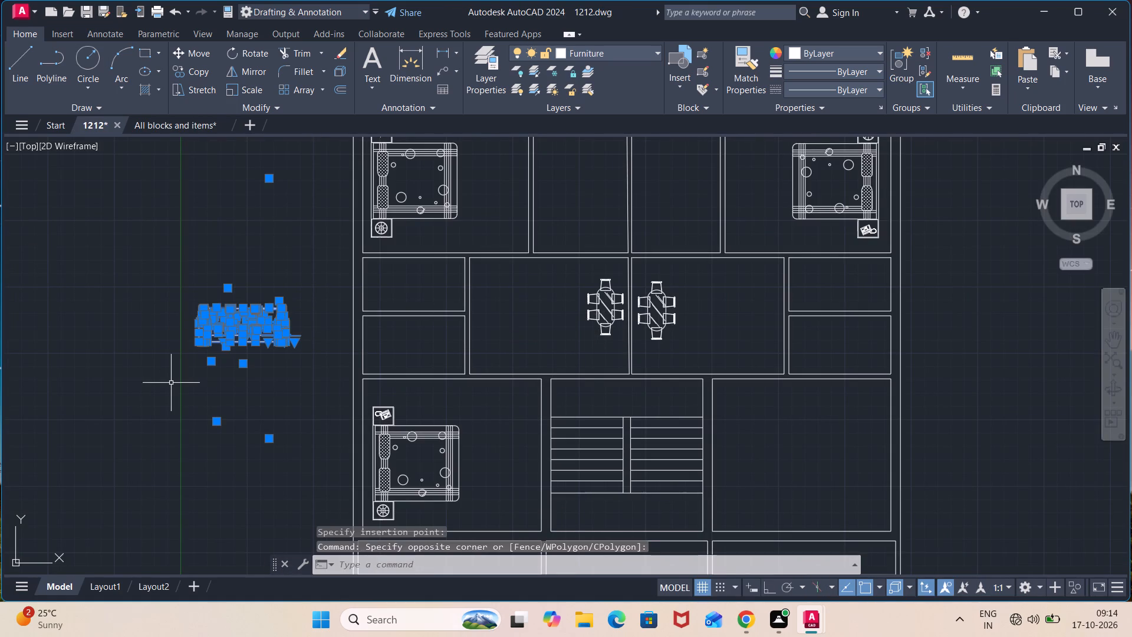
type("ro")
key("Return")
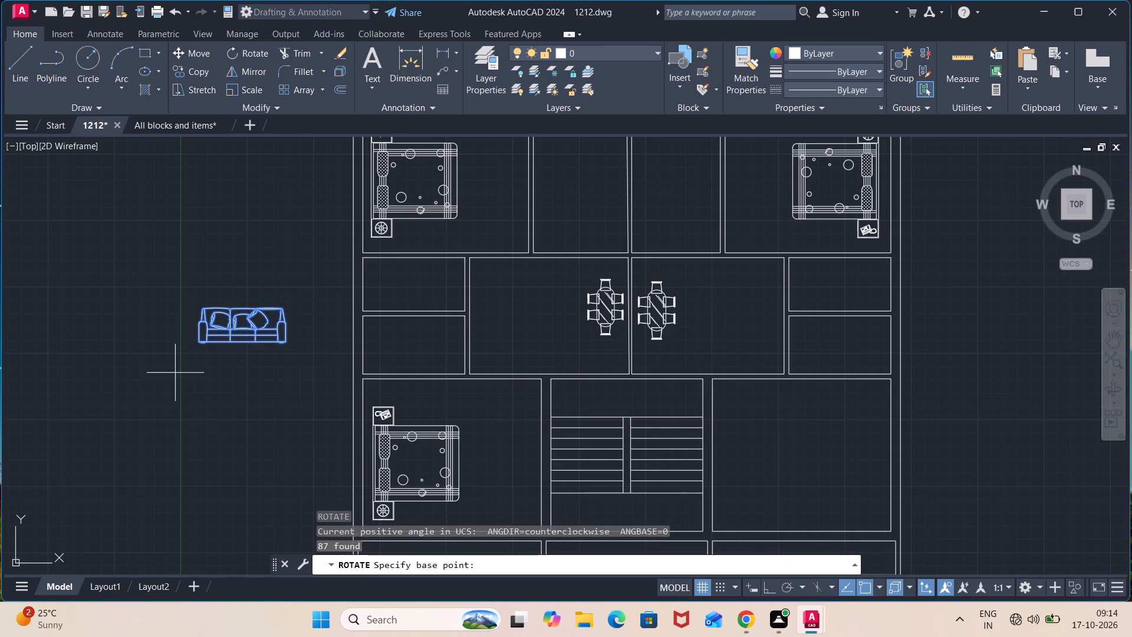
left_click(195, 347)
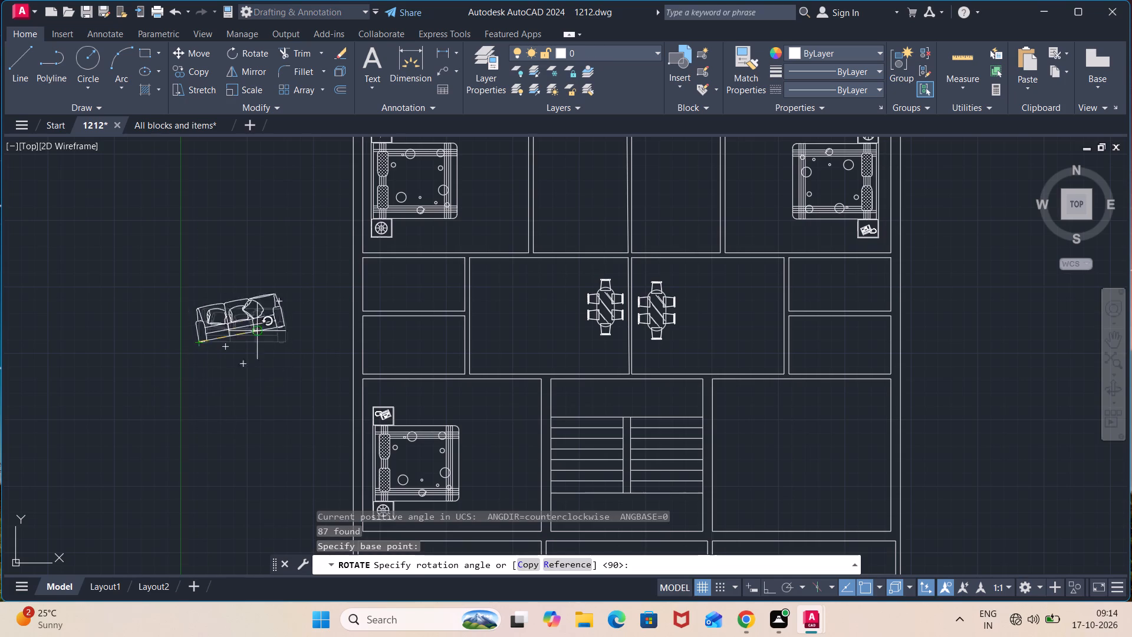
left_click(196, 163)
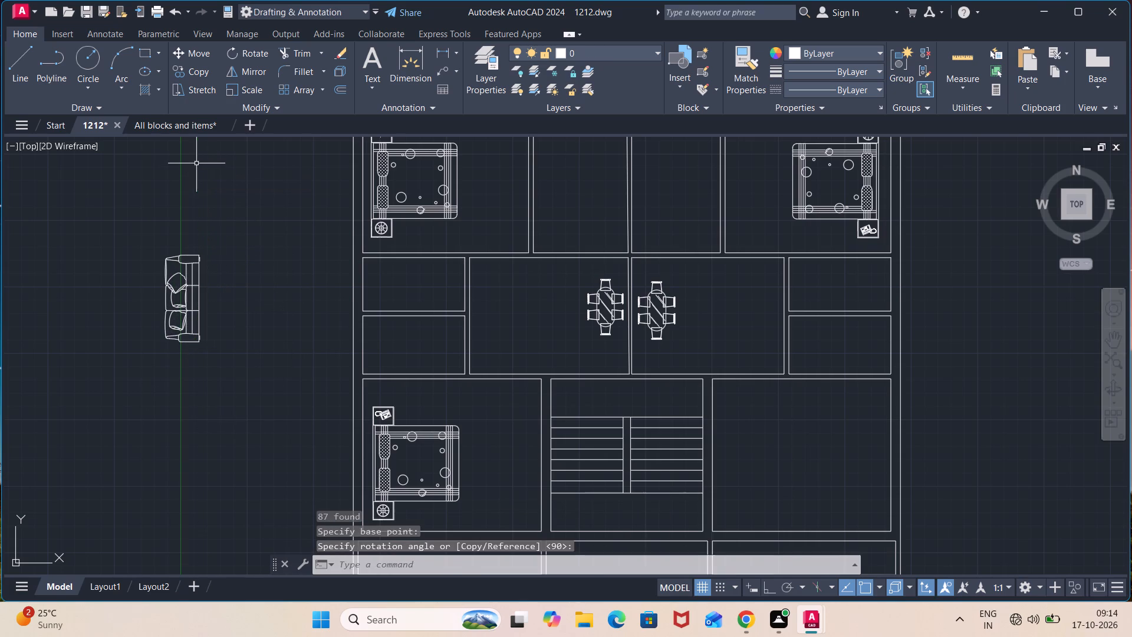
Move the rotated sofa by its southeast corner into the western dining room, close to that room's west wall.
left_click_drag(221, 193, 222, 211)
left_click(149, 371)
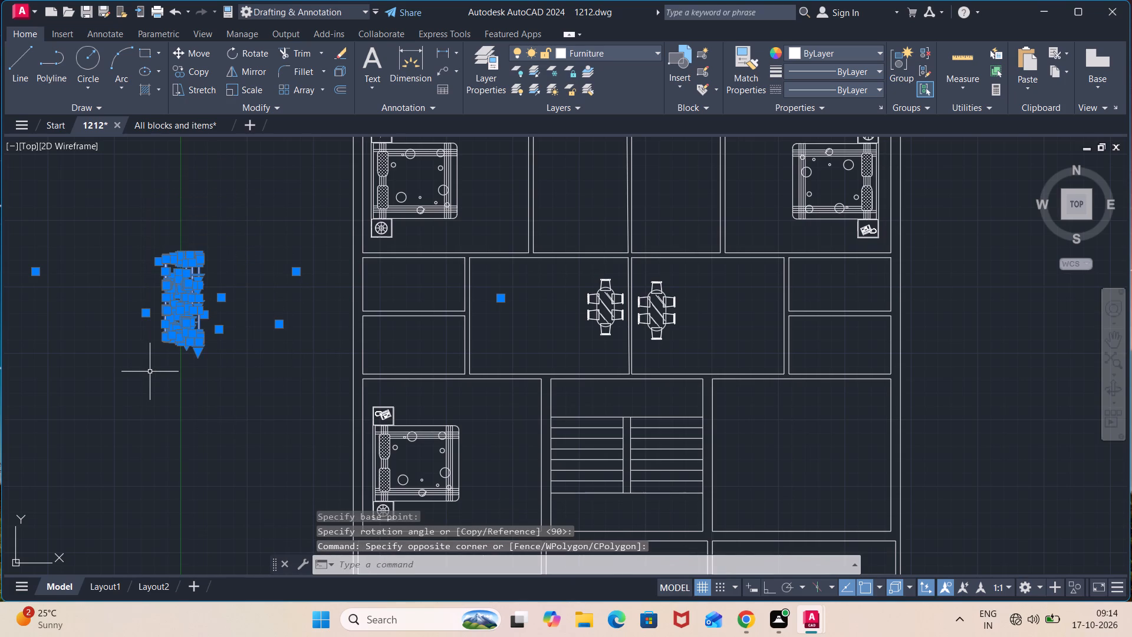
key("m")
key("Return")
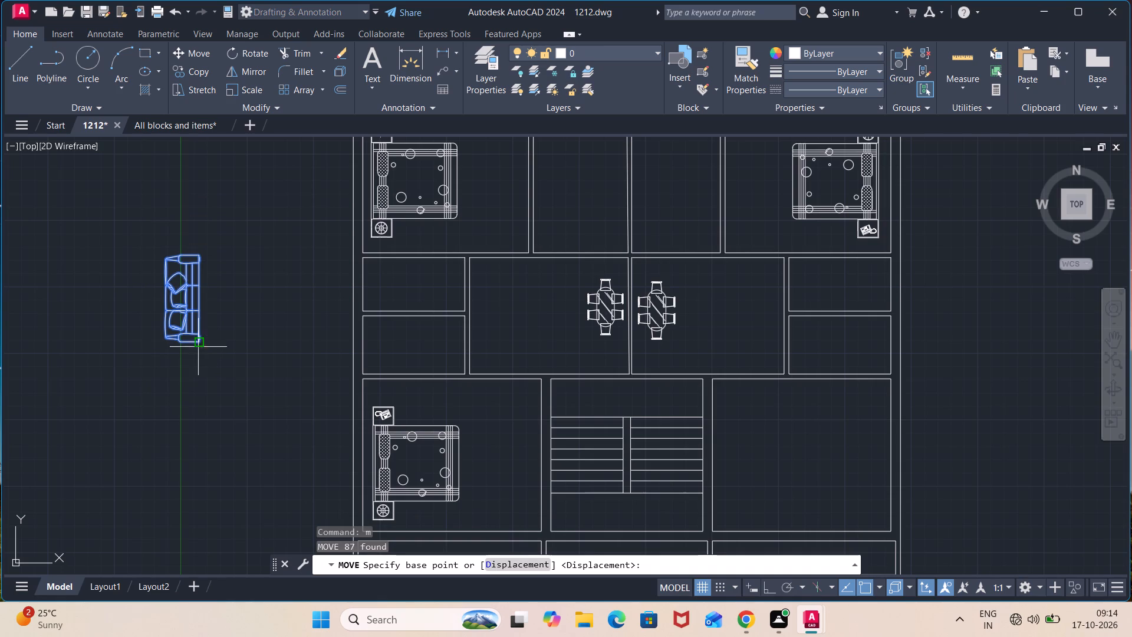
left_click(199, 344)
scroll(524, 361, "up", 2)
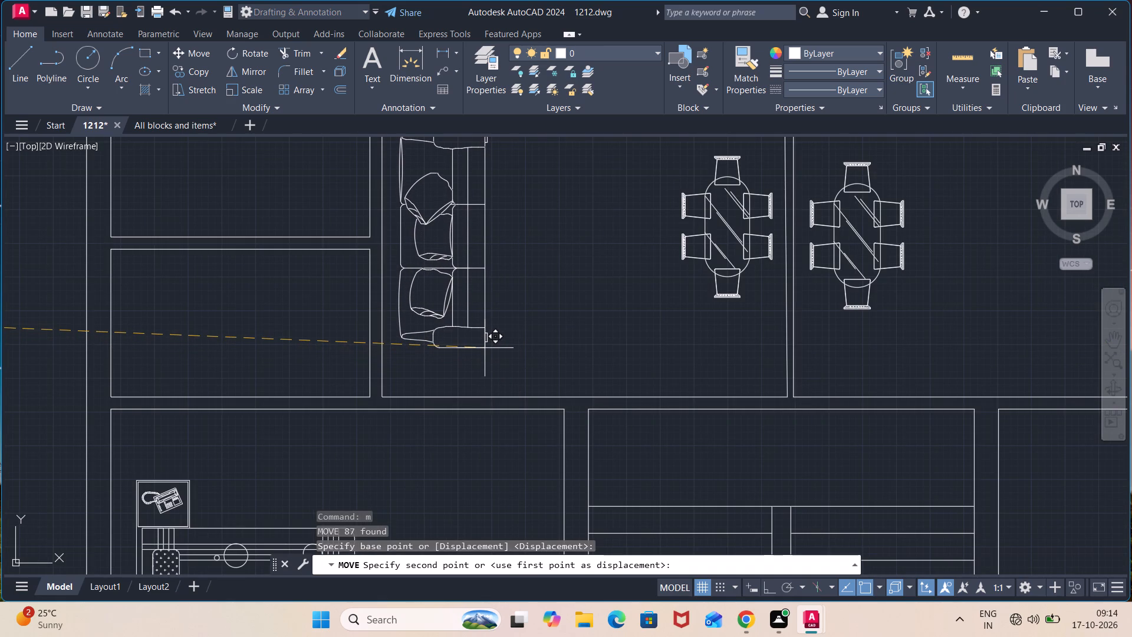
scroll(485, 348, "down", 1)
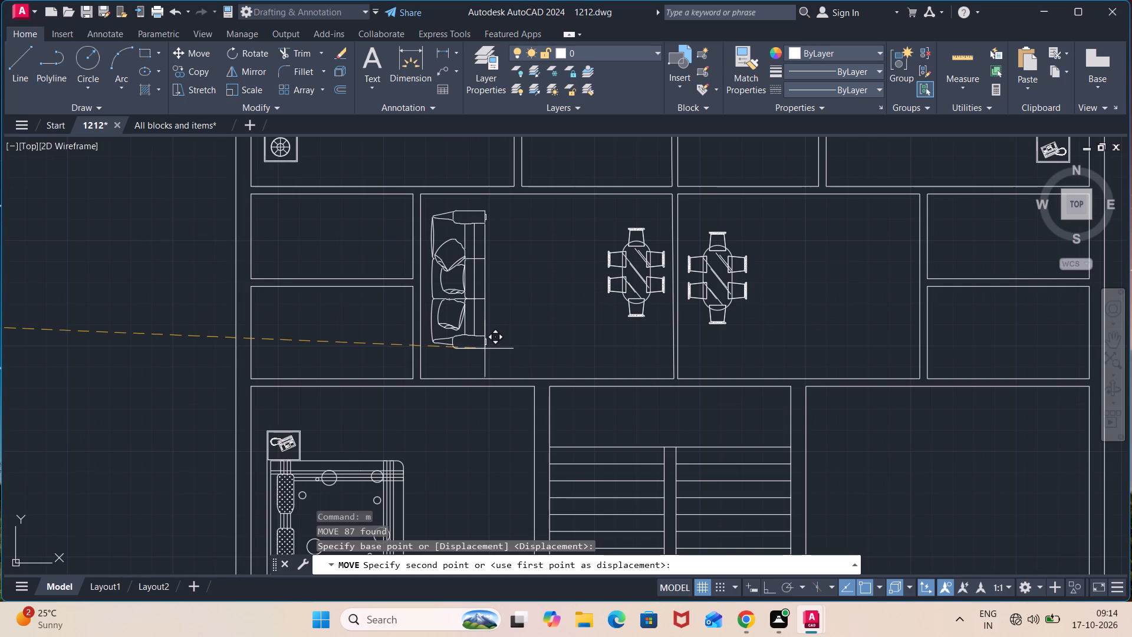
left_click(483, 356)
Paste a second copy of the sofa in the empty space west of the floor plan.
scroll(483, 356, "down", 2)
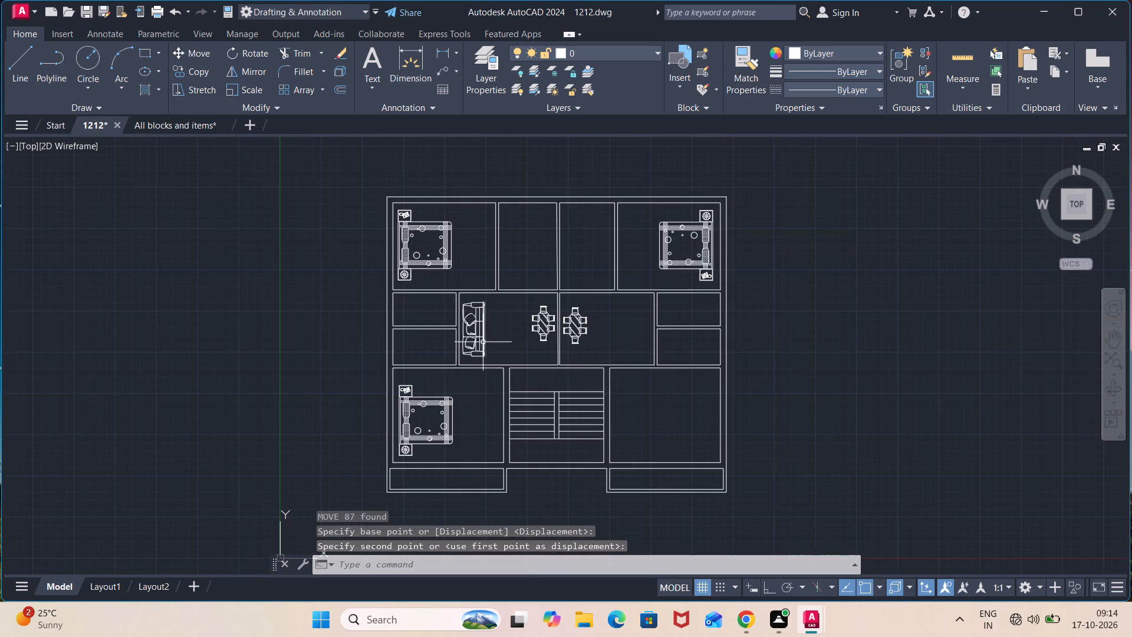
key("ctrl+v")
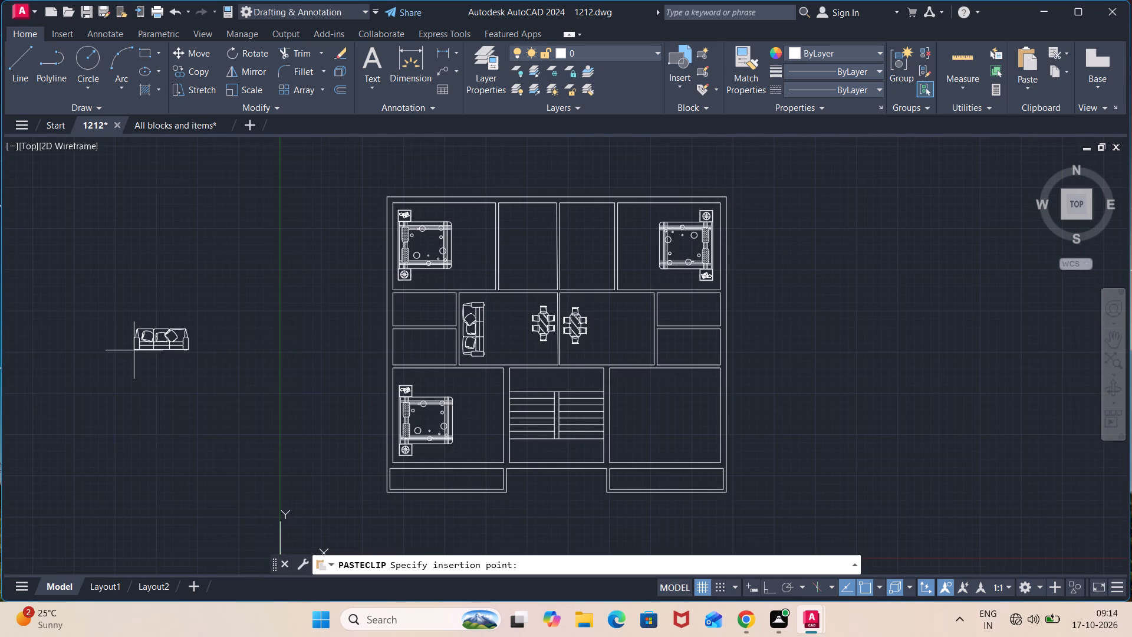
left_click(177, 350)
Rotate the second pasted sofa 90° clockwise about its northeast corner so that it stands vertically.
left_click(240, 311)
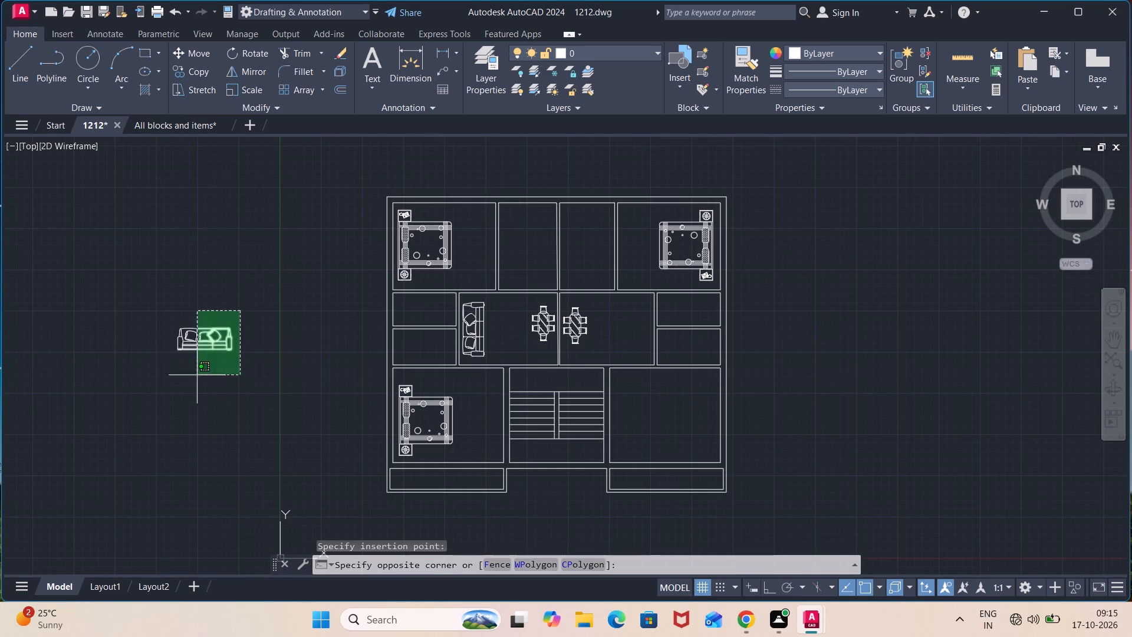
left_click(151, 397)
key("r")
key("o")
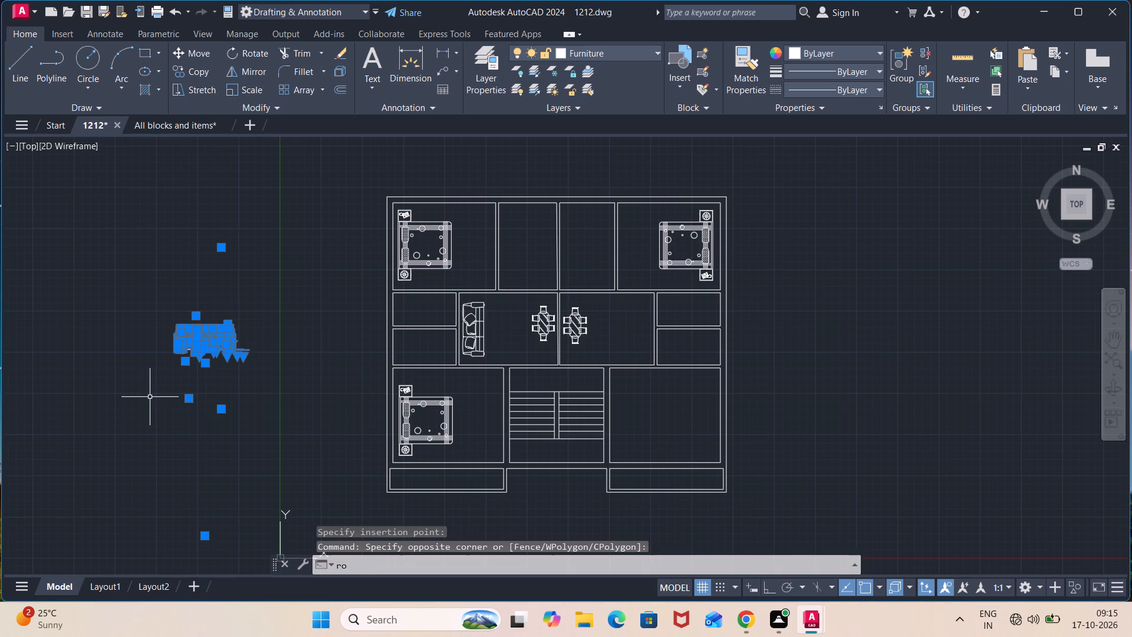
key("Return")
left_click(231, 326)
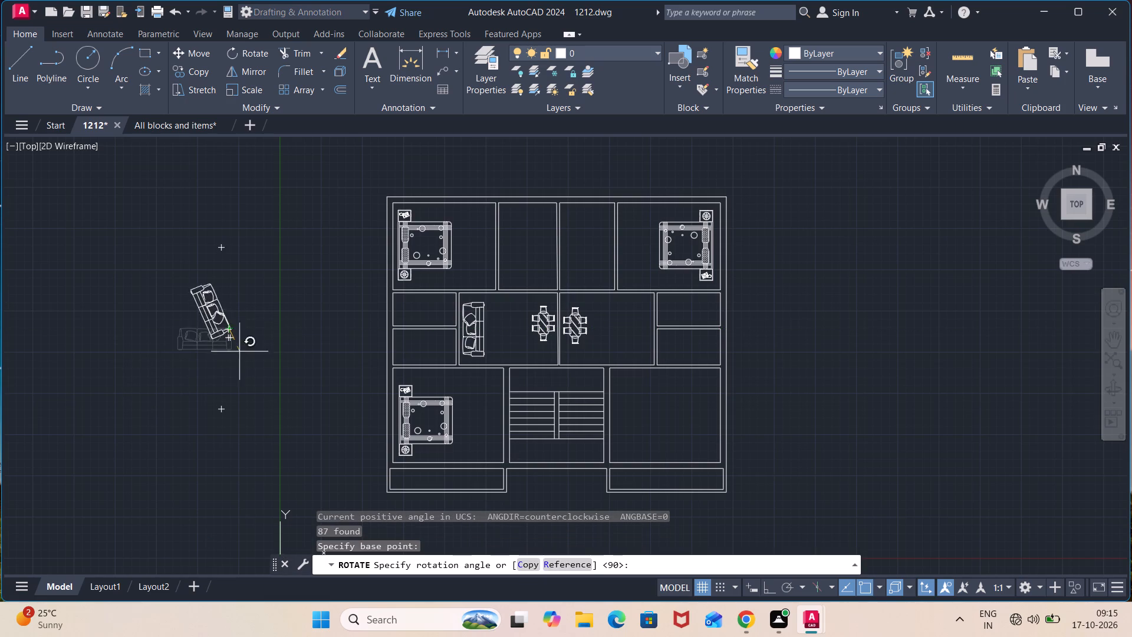
left_click(231, 381)
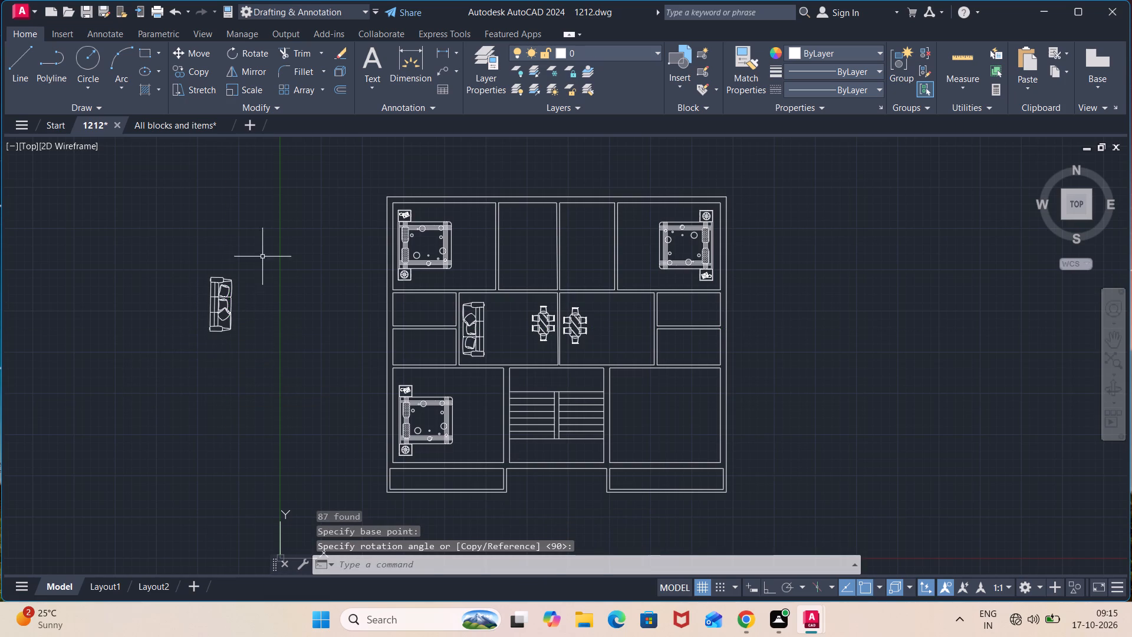
Move the rotated sofa by its southeast corner into the eastern dining room, close to that room's east wall.
left_click(254, 249)
left_click(163, 373)
key("m")
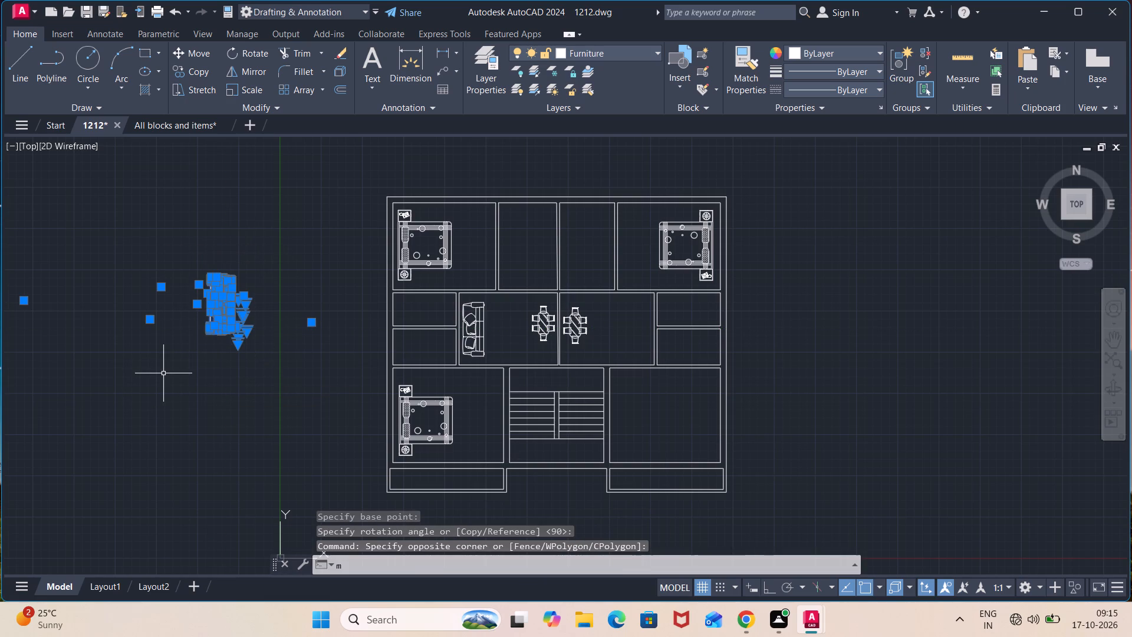
key("Return")
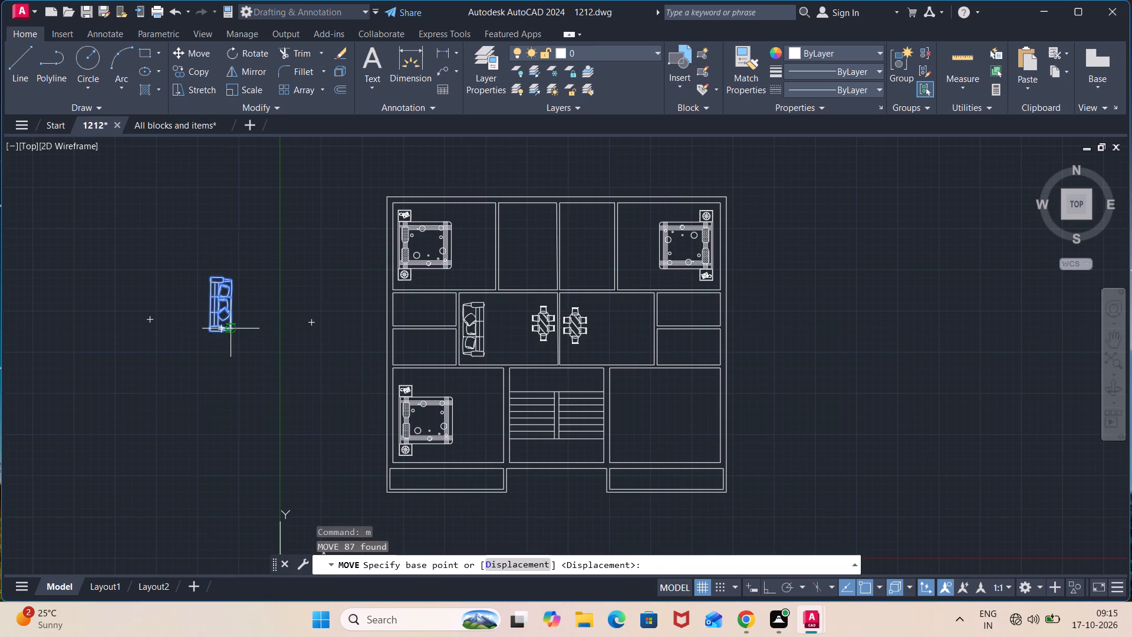
left_click(235, 327)
scroll(649, 348, "up", 2)
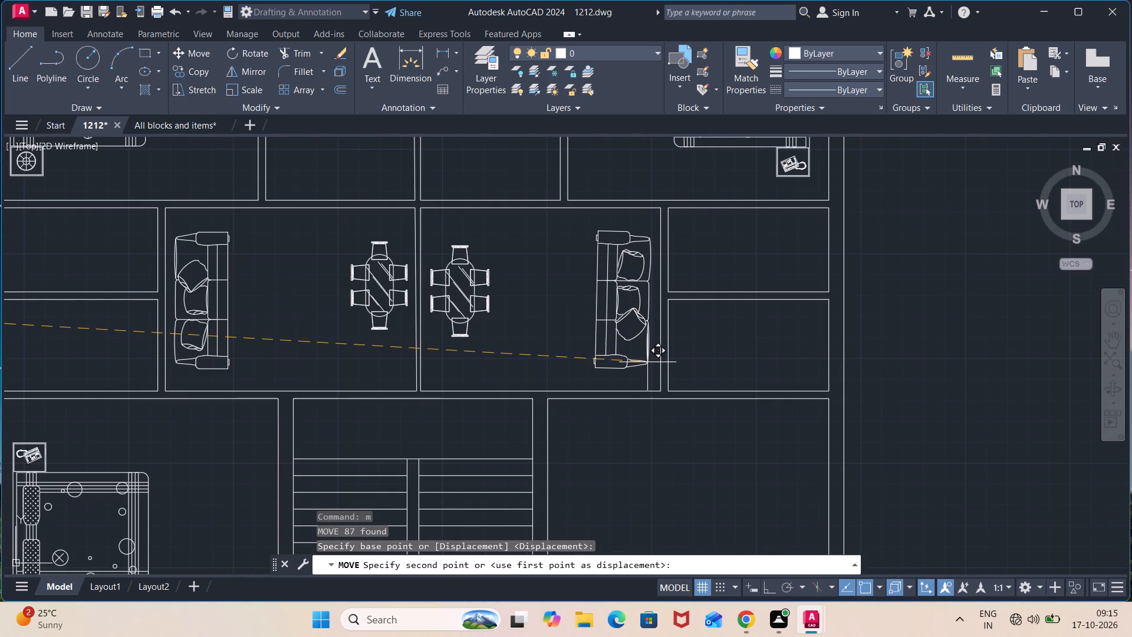
left_click(647, 362)
scroll(676, 353, "down", 2)
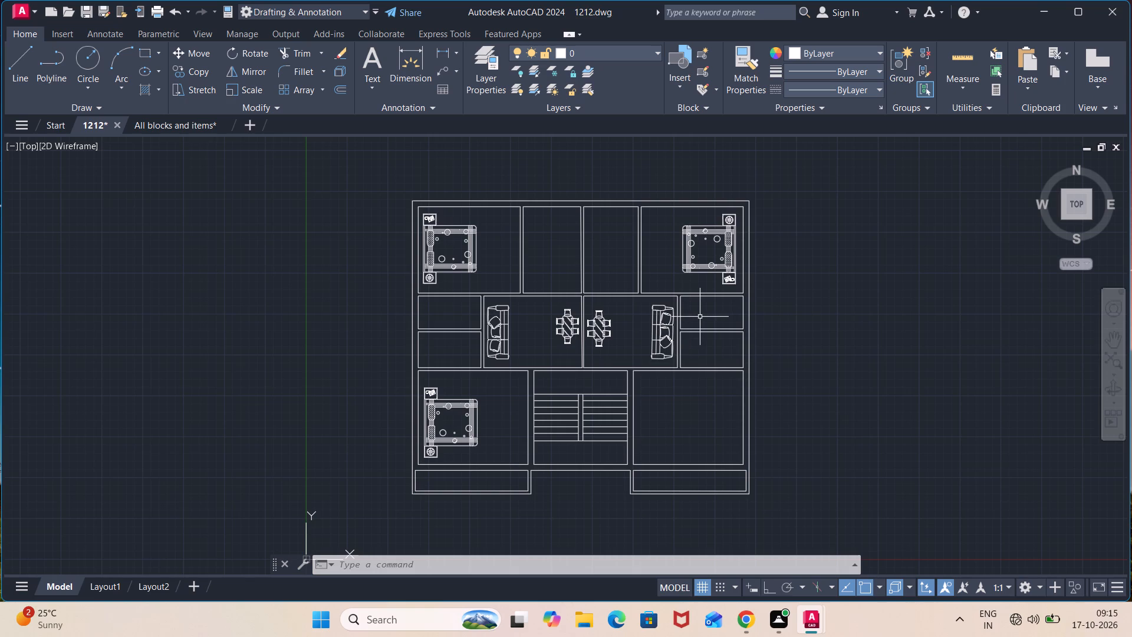
Offset the north wall lines of the two middle rooms in the northern row 8' south into the rooms.
scroll(627, 297, "up", 2)
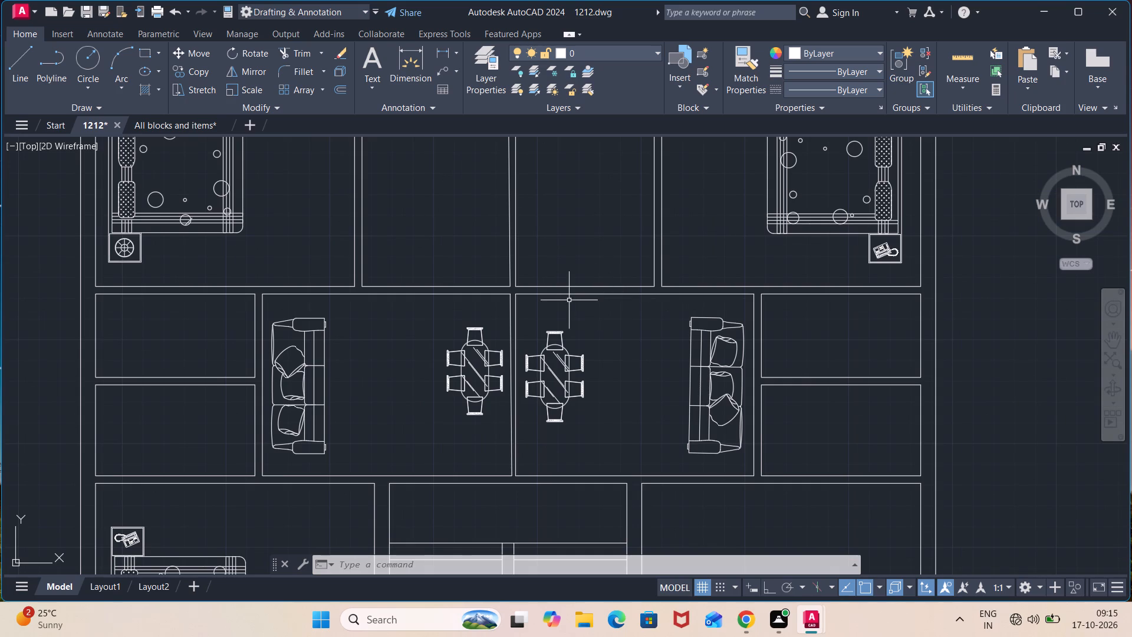
scroll(567, 303, "down", 1)
key("p")
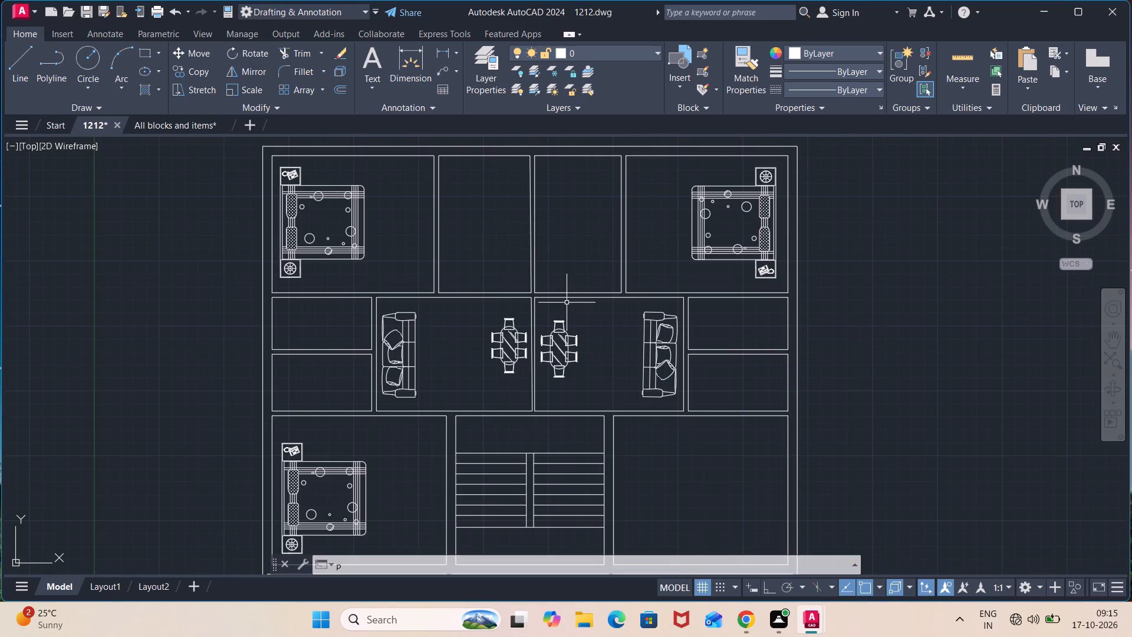
key("BackSpace")
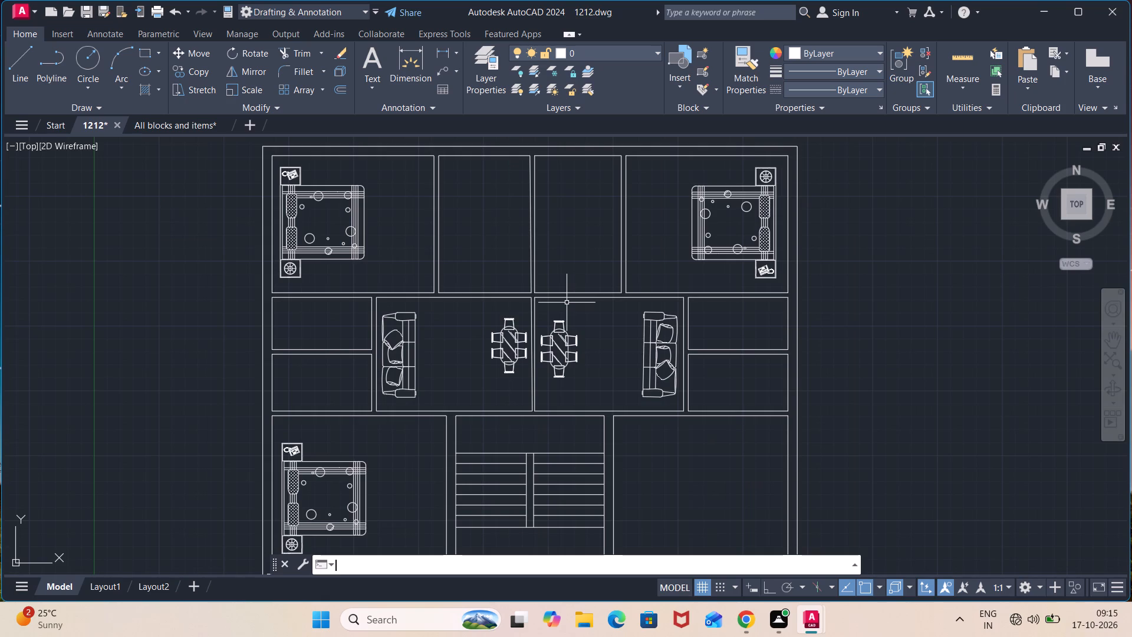
key("o")
key("Return")
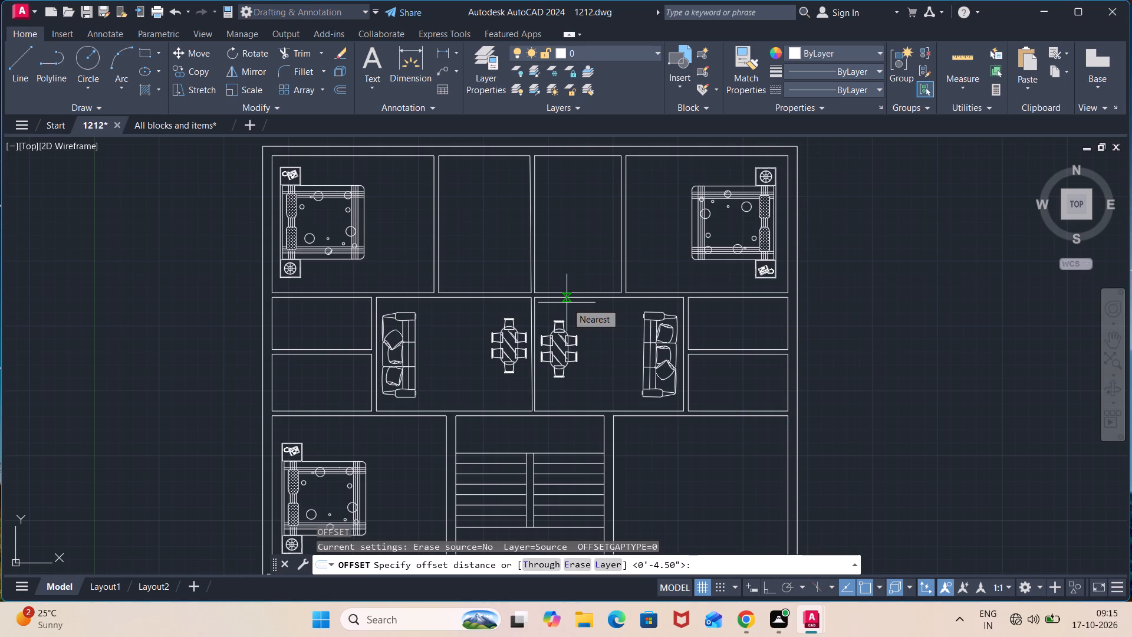
type("8'")
key("Return")
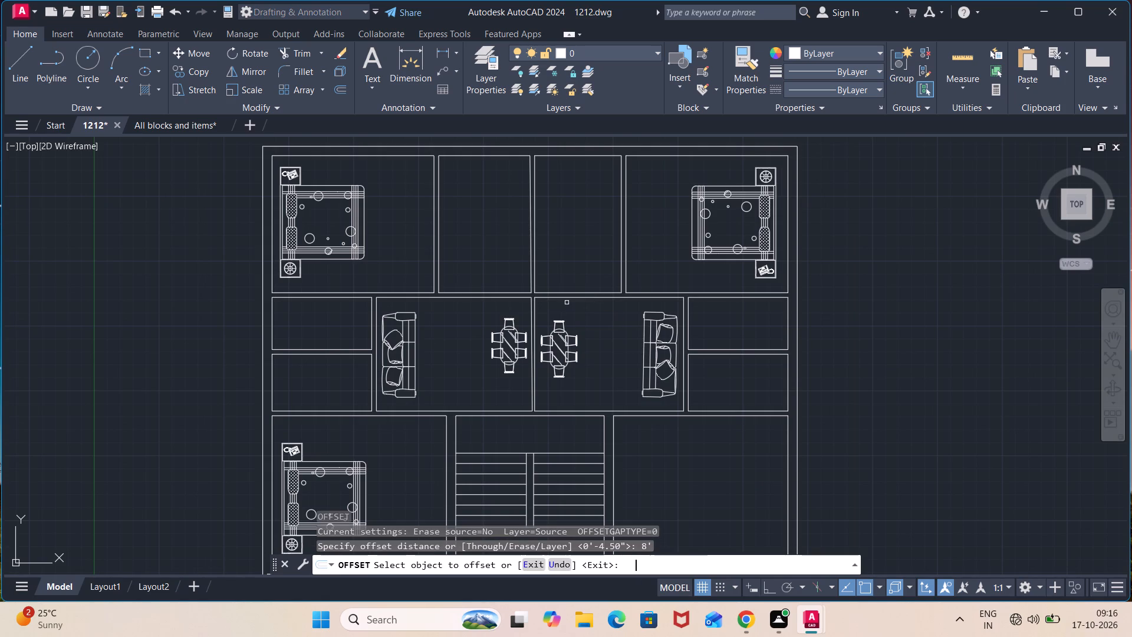
left_click(591, 154)
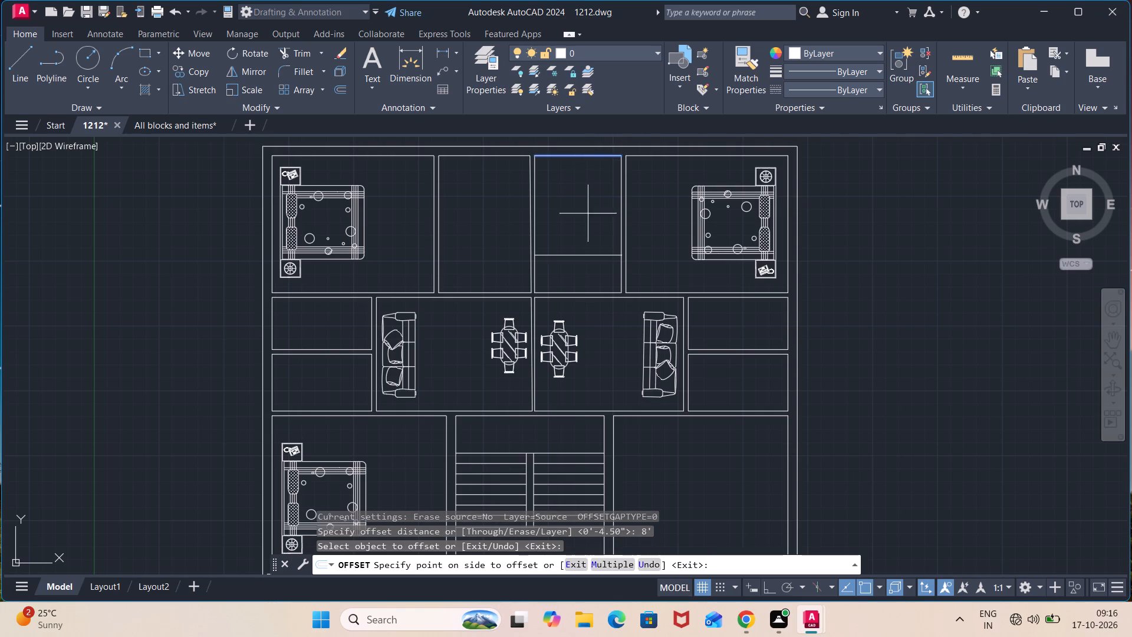
left_click(586, 228)
left_click(505, 157)
left_click(495, 218)
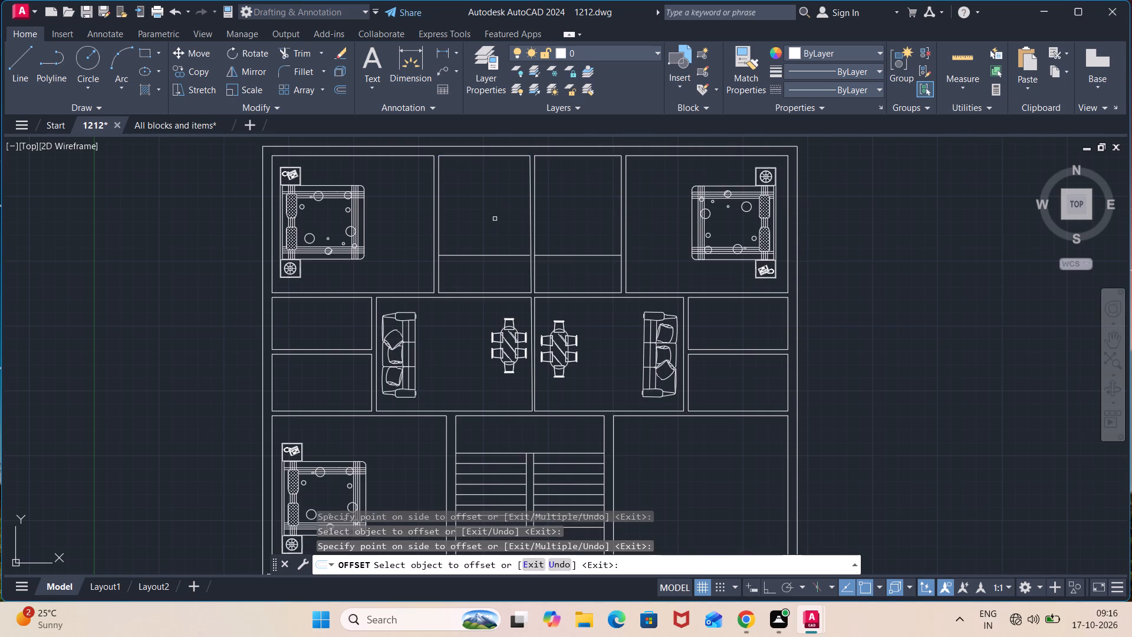
key("Escape")
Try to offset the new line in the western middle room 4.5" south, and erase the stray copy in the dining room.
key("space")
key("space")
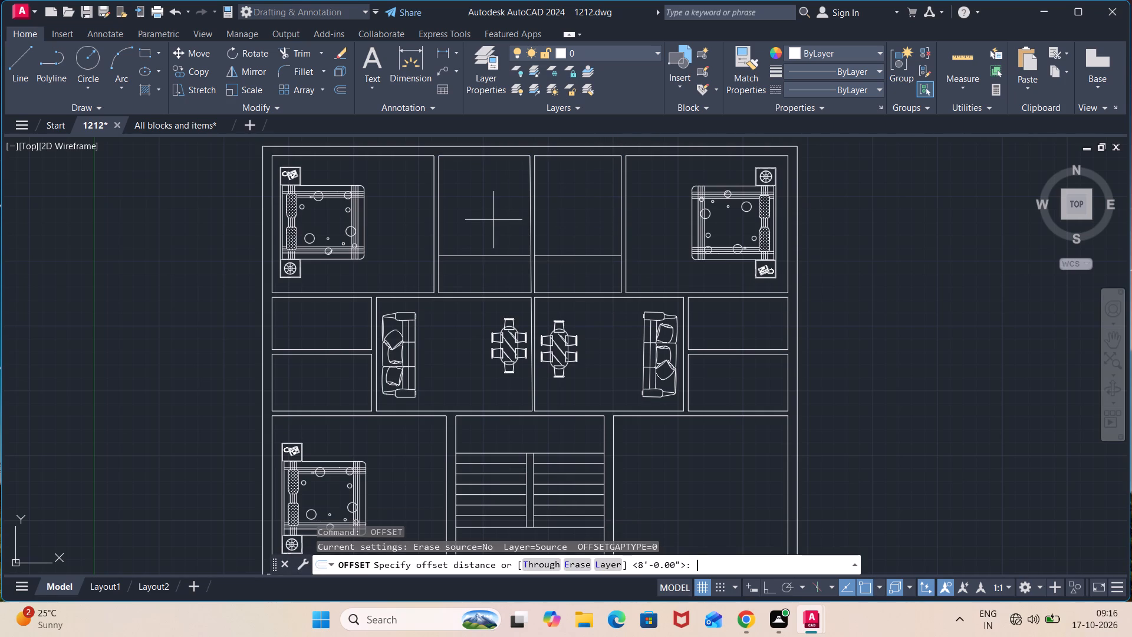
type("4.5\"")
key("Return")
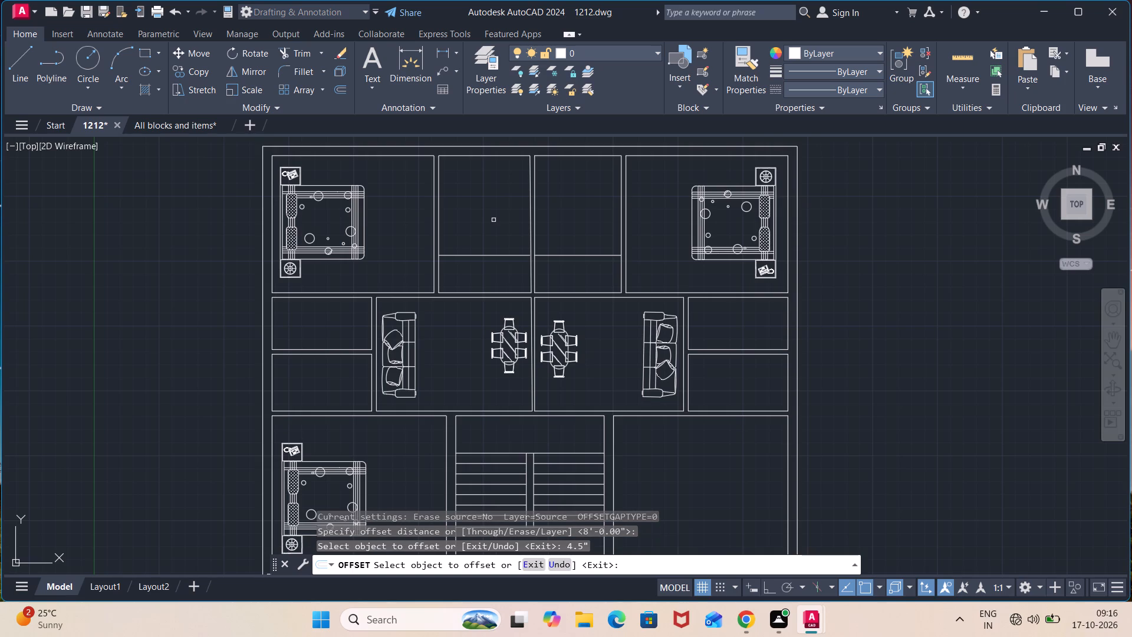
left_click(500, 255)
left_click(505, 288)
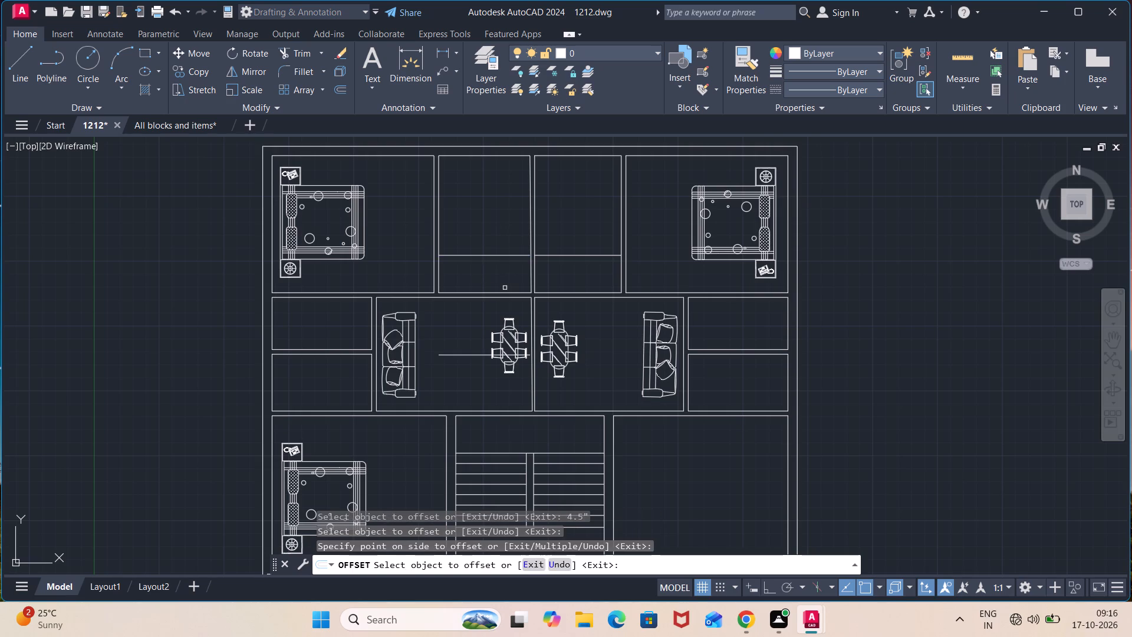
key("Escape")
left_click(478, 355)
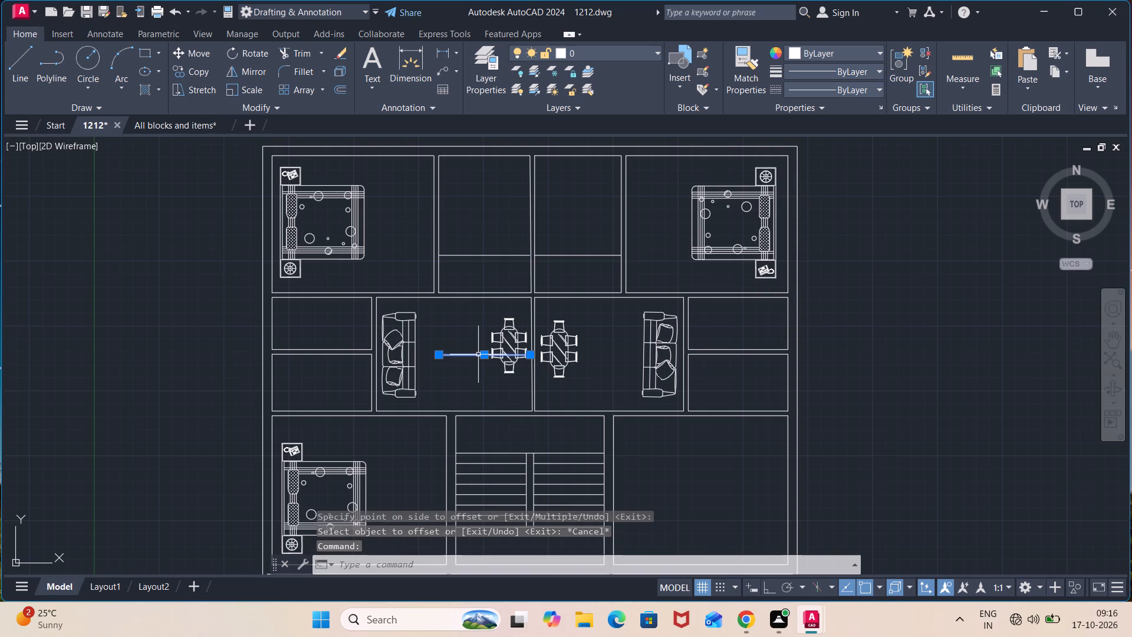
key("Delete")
Offset the new cross lines in both northern middle rooms 4.5" south to form partition walls.
key("o")
key("Return")
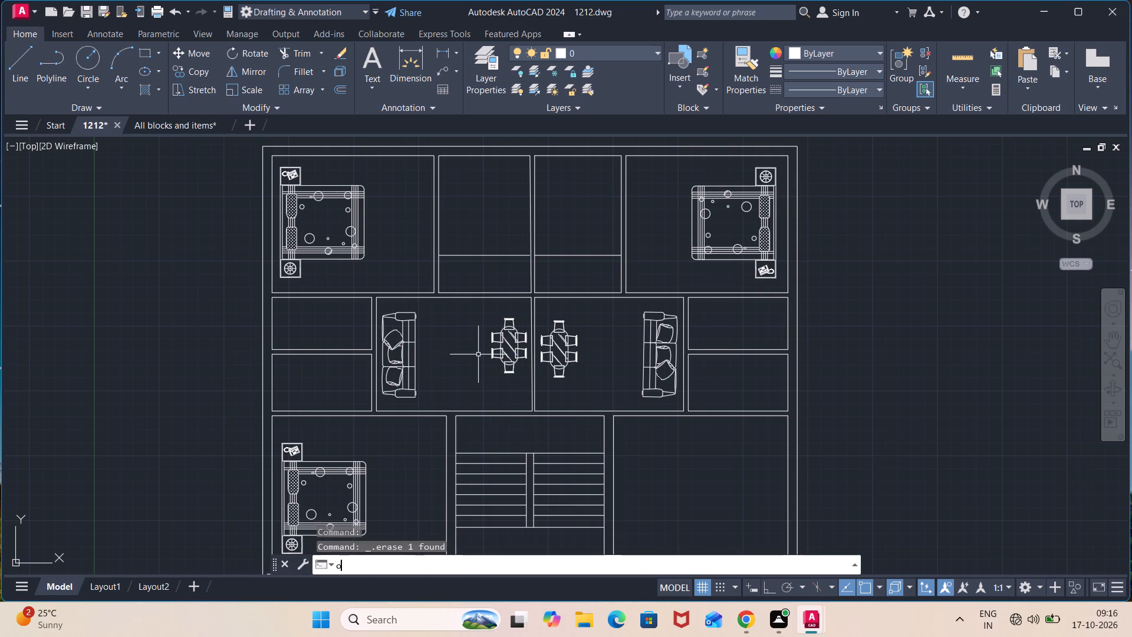
type("4.5\"")
key("Return")
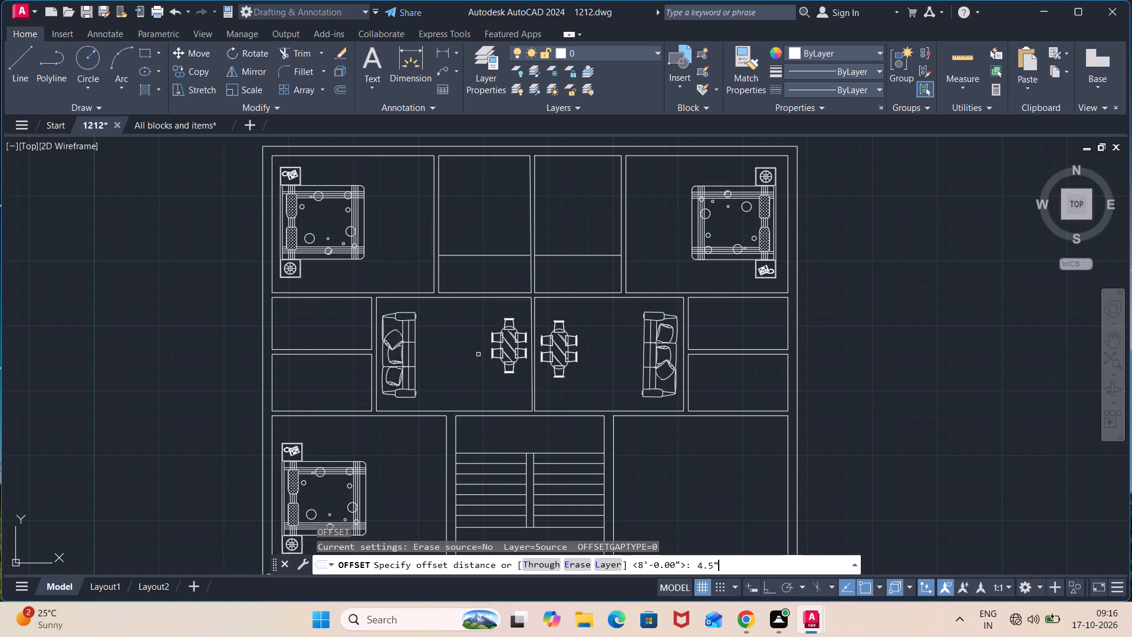
left_click(485, 254)
left_click(485, 285)
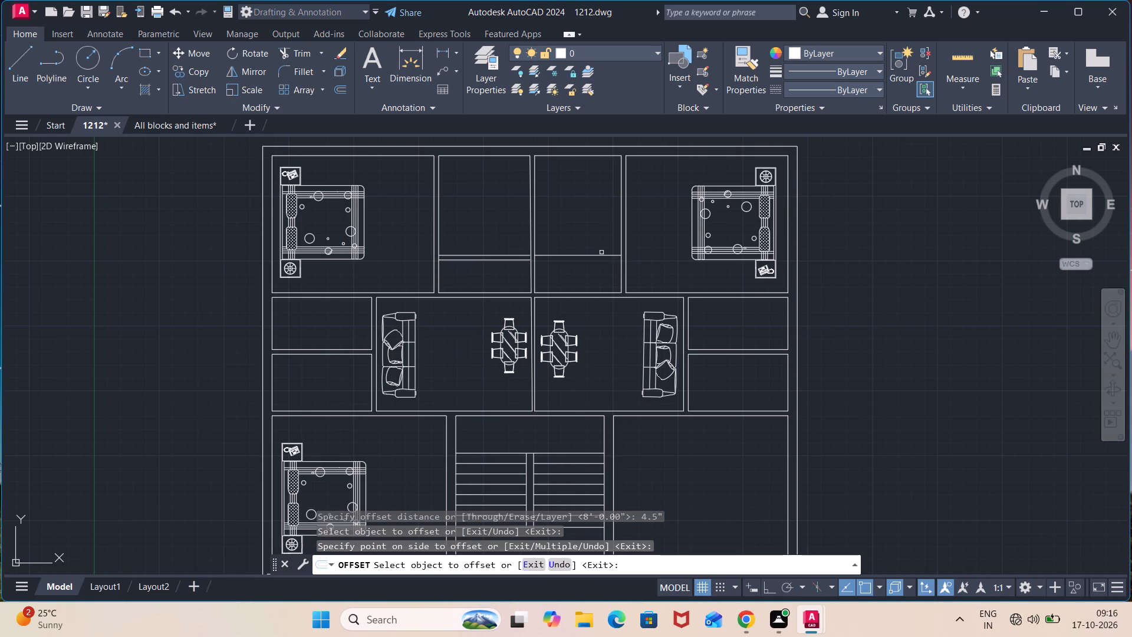
left_click(601, 256)
left_click(601, 283)
key("Escape")
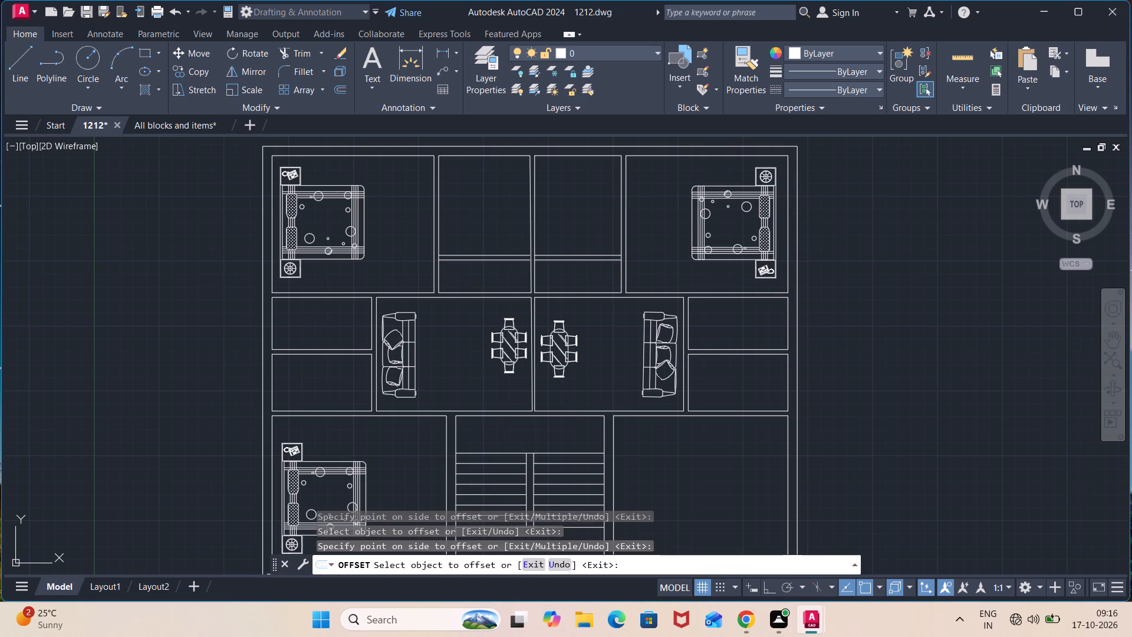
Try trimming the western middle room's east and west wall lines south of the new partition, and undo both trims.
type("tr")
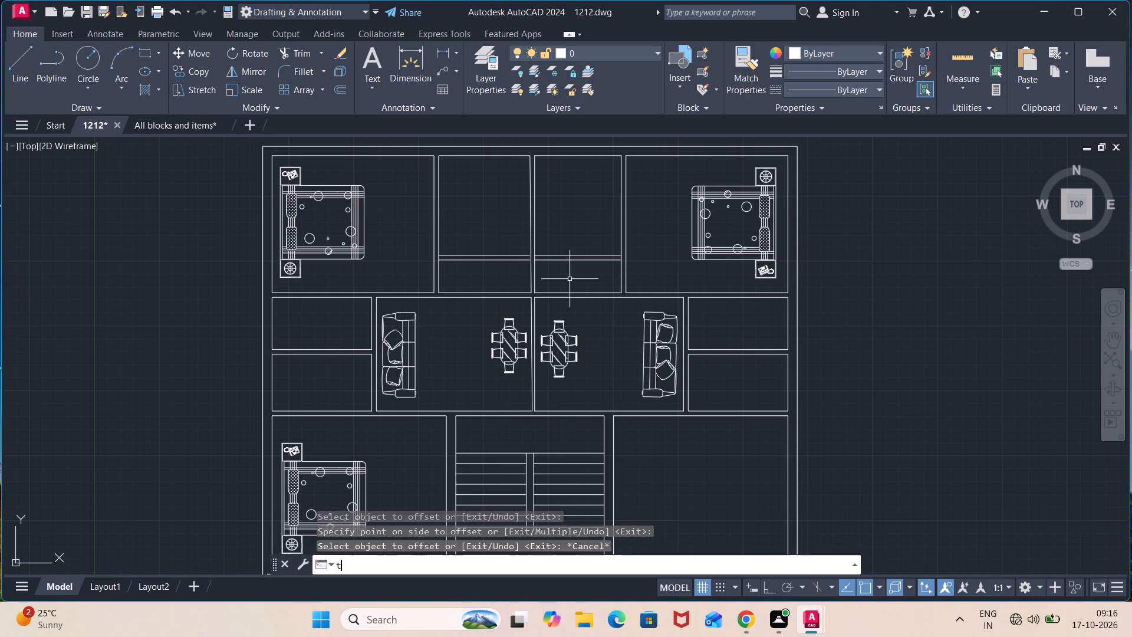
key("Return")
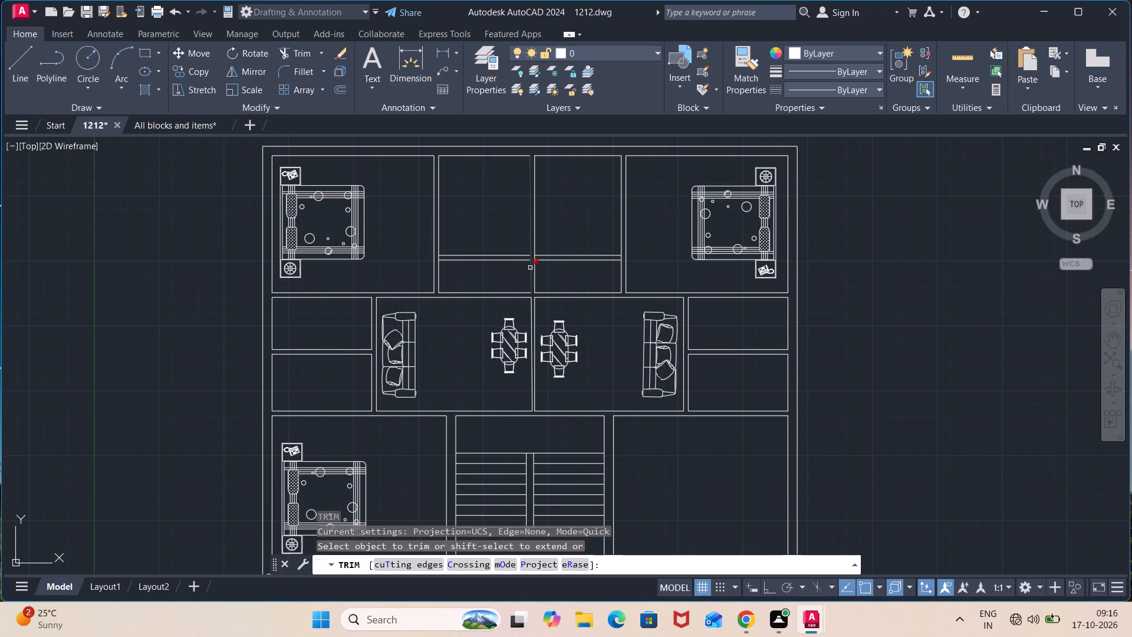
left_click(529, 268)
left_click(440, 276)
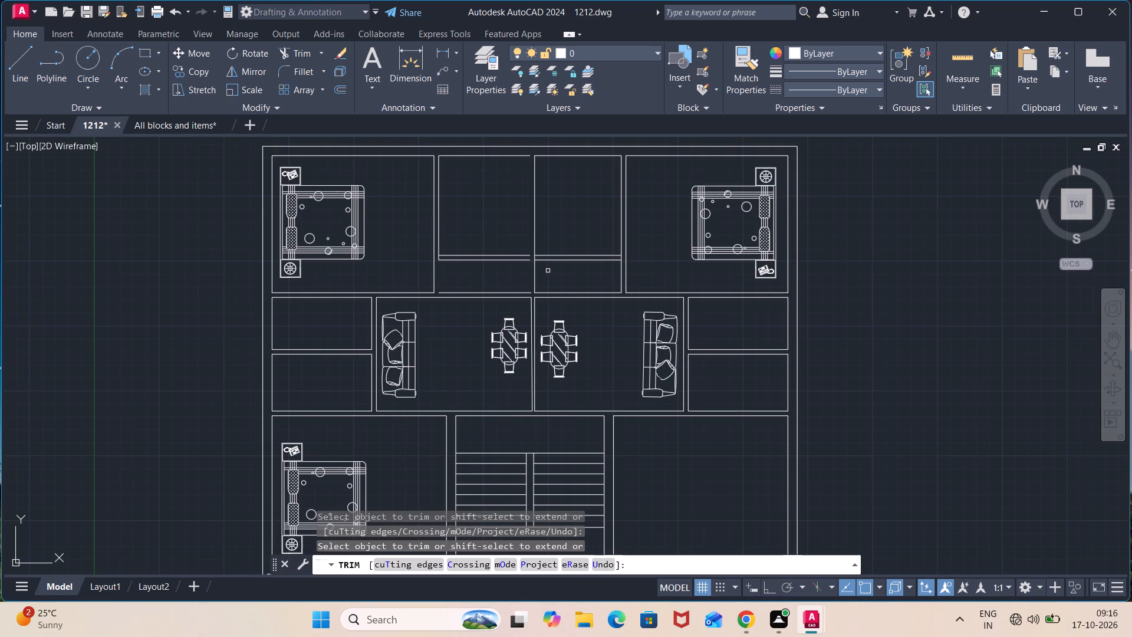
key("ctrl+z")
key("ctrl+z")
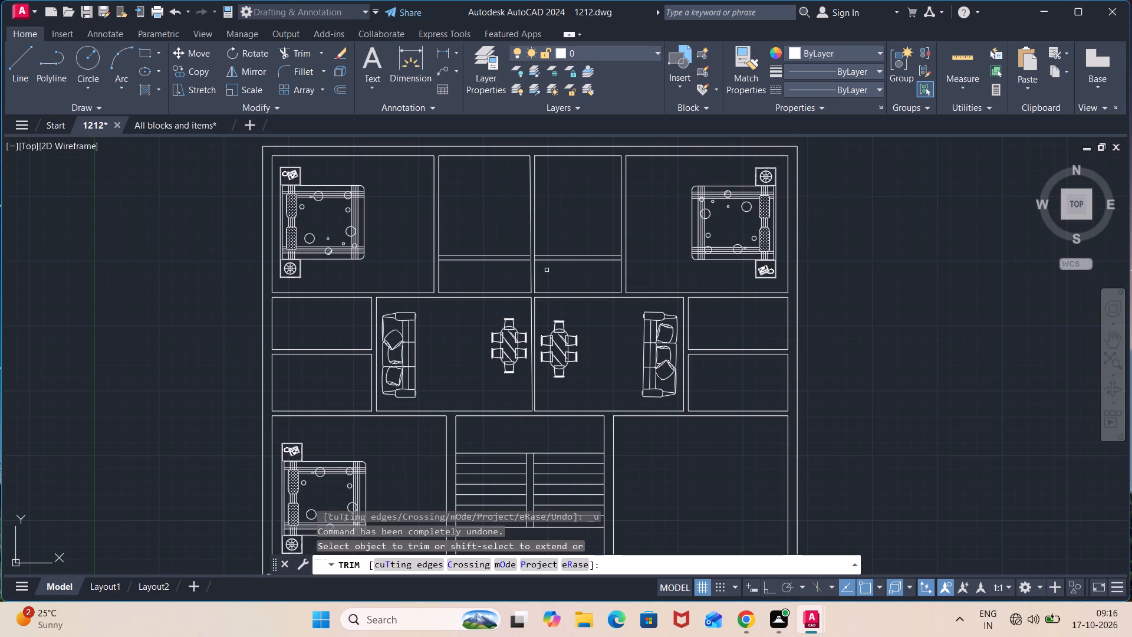
Trim the eastern middle room's east wall line south of the new partition and the south wall lines of both northern middle rooms.
left_click(623, 278)
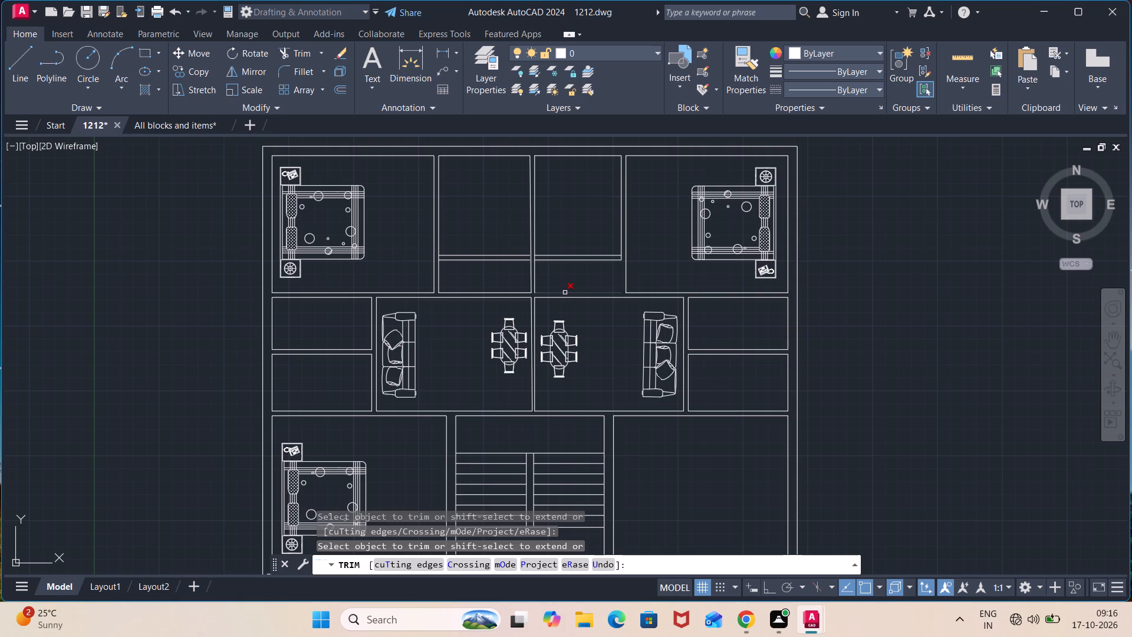
left_click(565, 293)
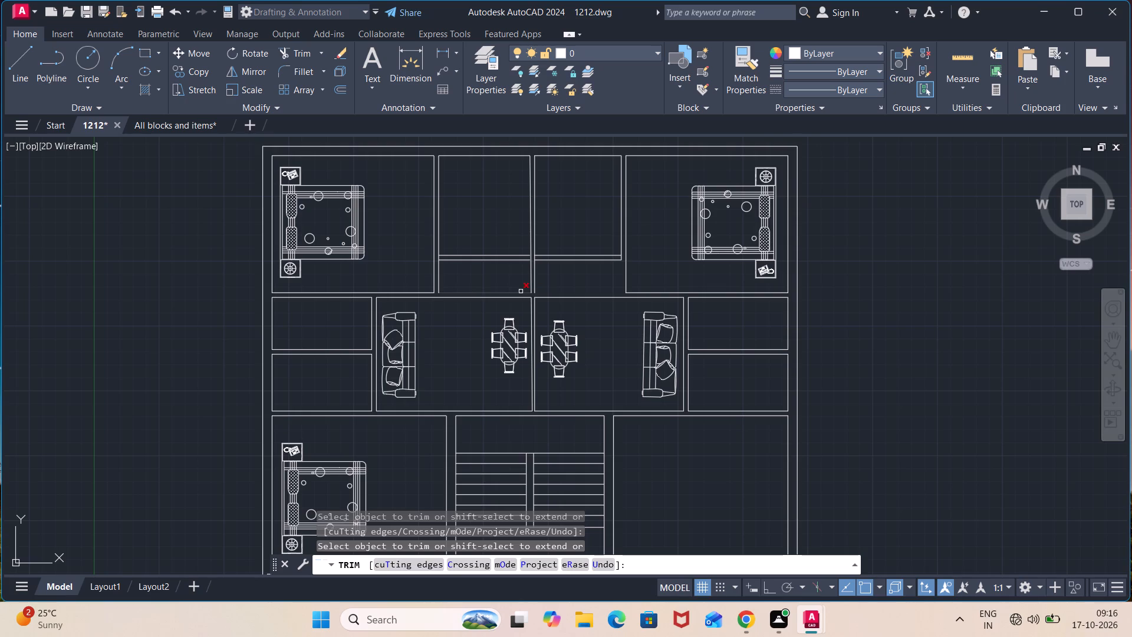
left_click(521, 292)
key("Escape")
key("Escape")
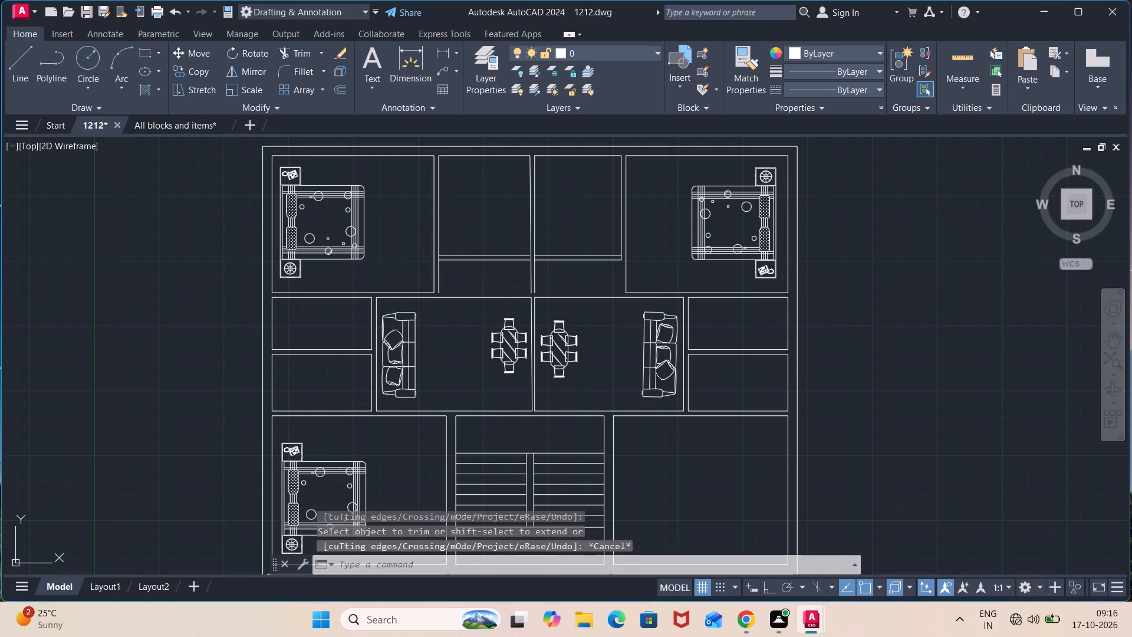
Stretch the south ends of both central wall lines between the northern middle rooms to the dining rooms' north wall line.
scroll(512, 282, "up", 3)
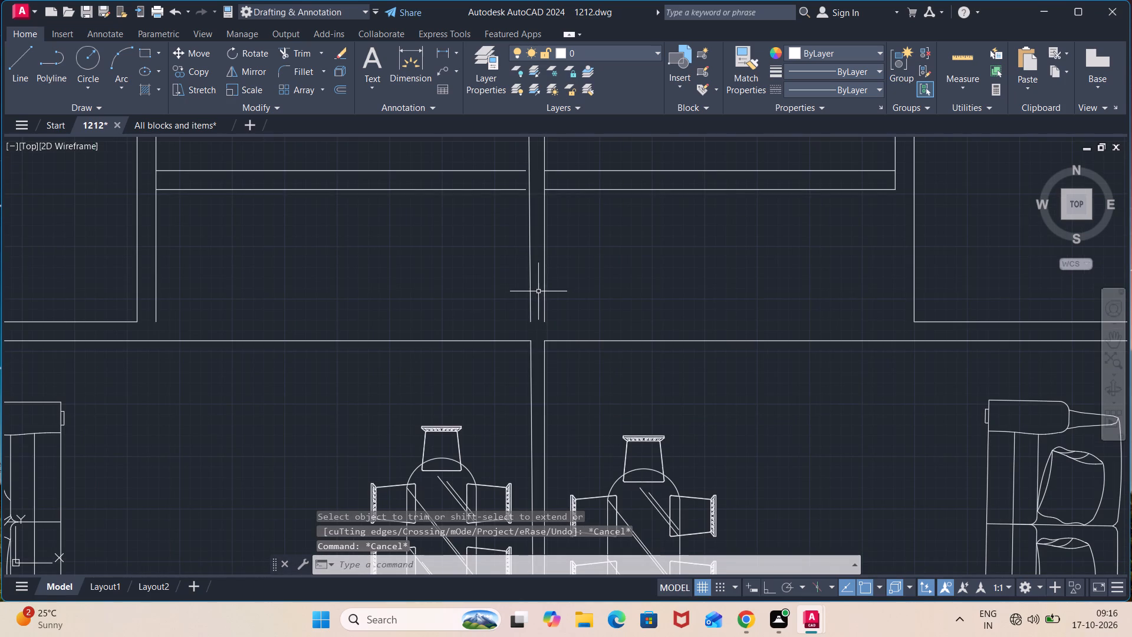
left_click(531, 298)
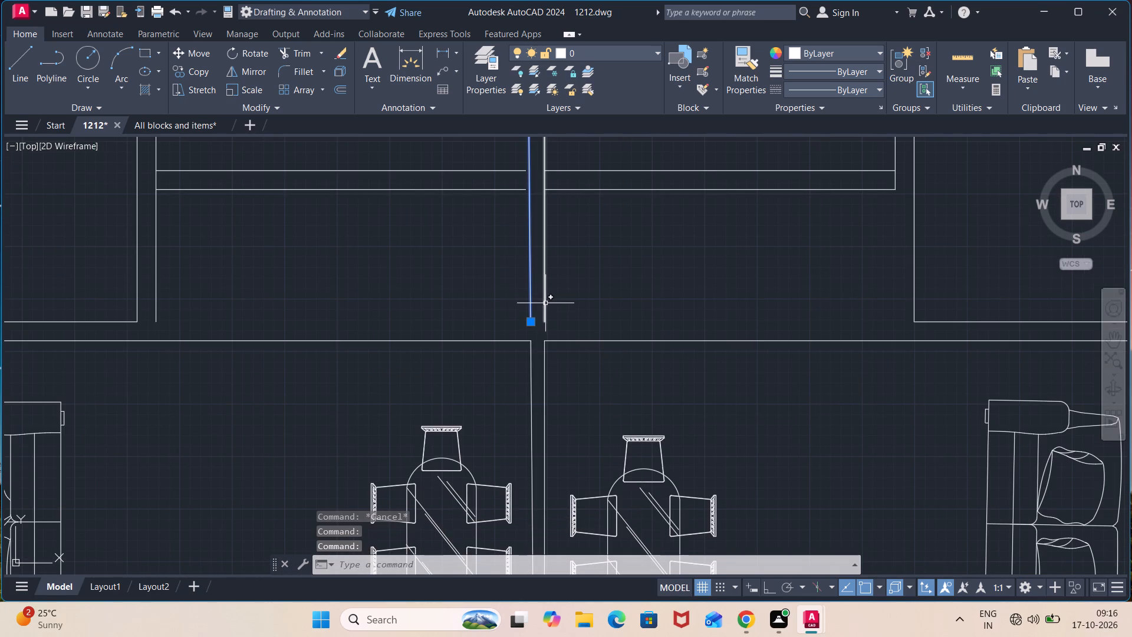
left_click(545, 303)
left_click(546, 321)
left_click(547, 340)
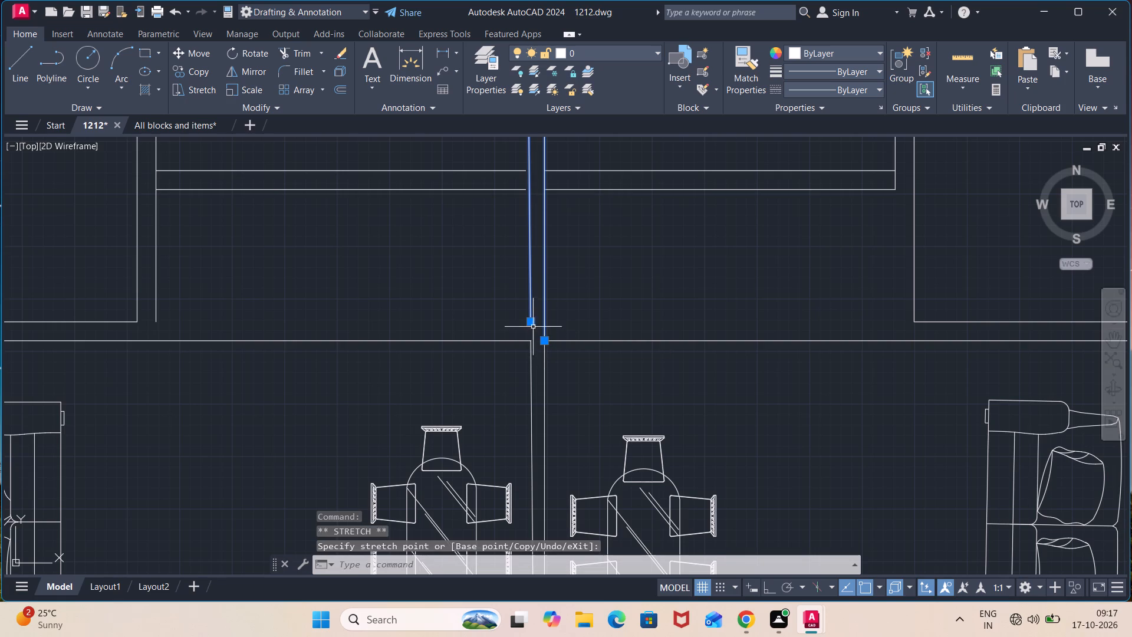
left_click(533, 325)
left_click(533, 340)
key("Escape")
key("Escape")
Stretch the western middle room's west wall line and the eastern middle room's east wall line south to the dining rooms' north wall line.
scroll(367, 307, "down", 1)
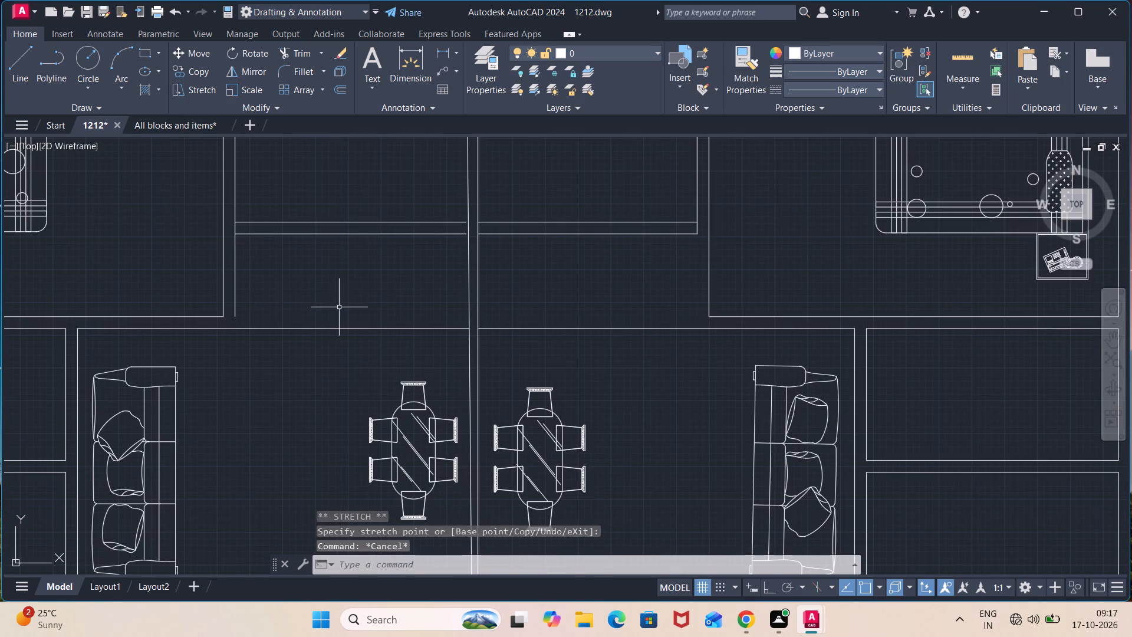
left_click(236, 300)
left_click(233, 314)
left_click(231, 326)
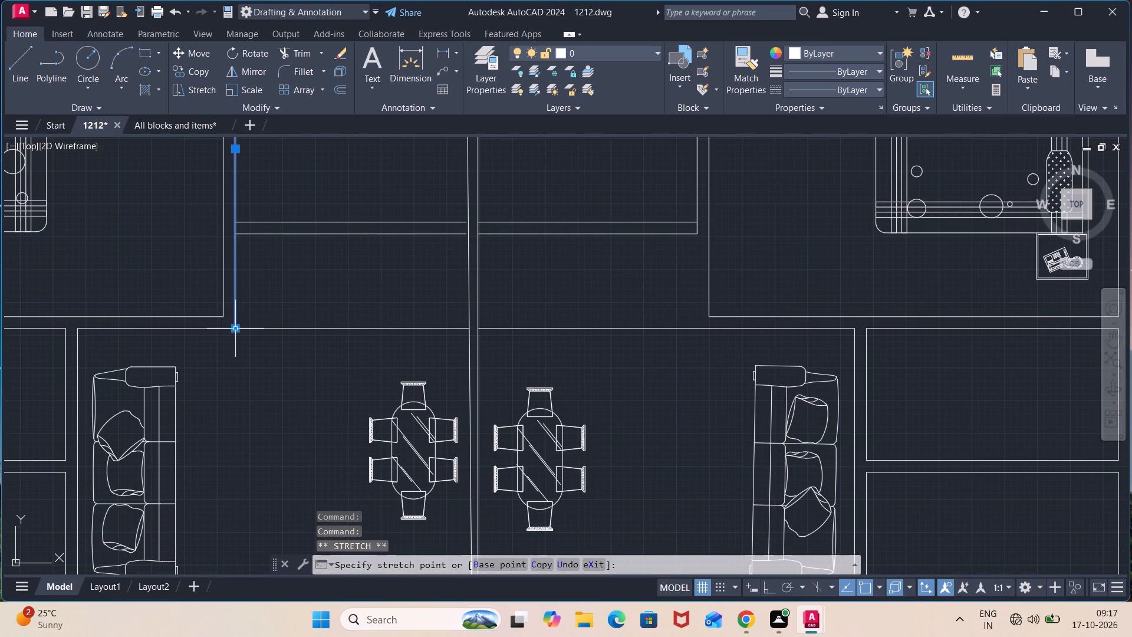
key("Escape")
key("Escape")
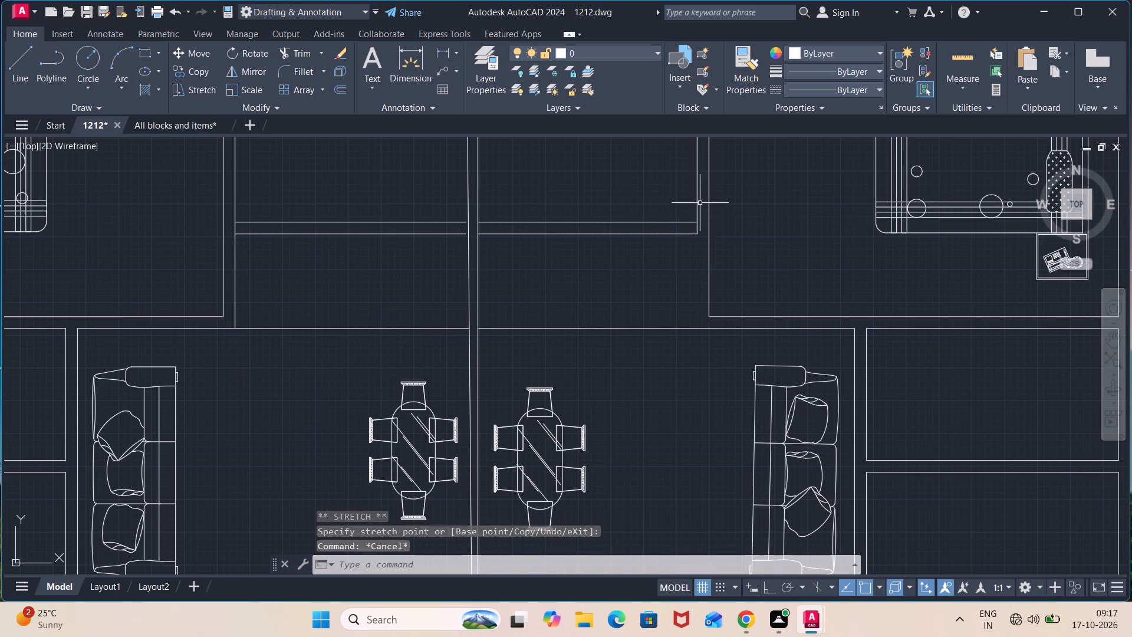
left_click(700, 202)
left_click(694, 207)
left_click(700, 234)
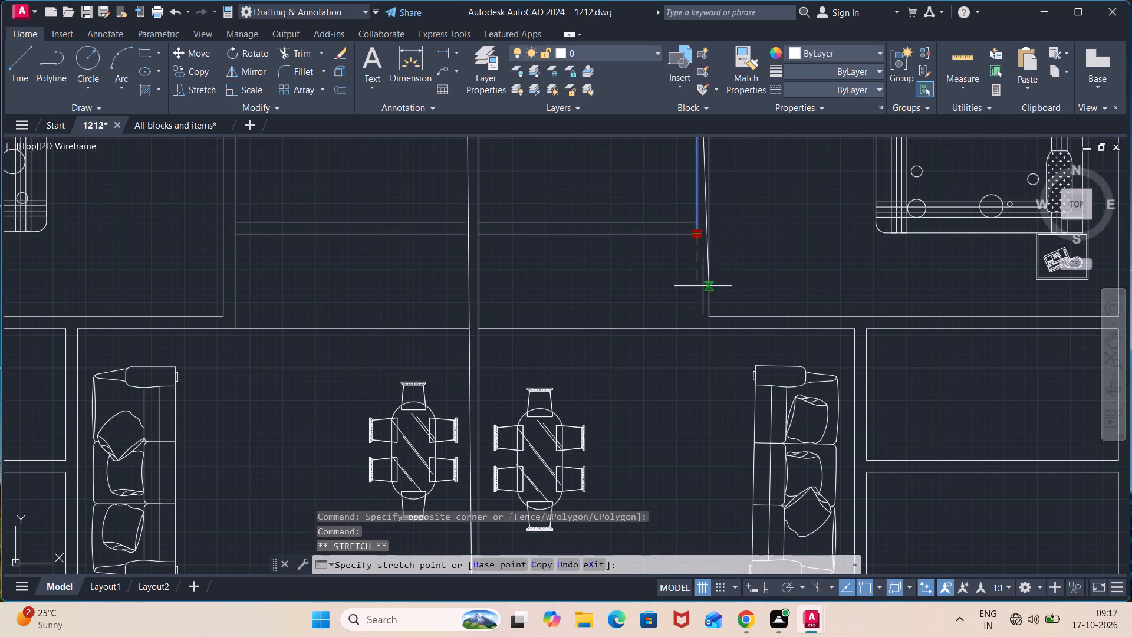
left_click(695, 330)
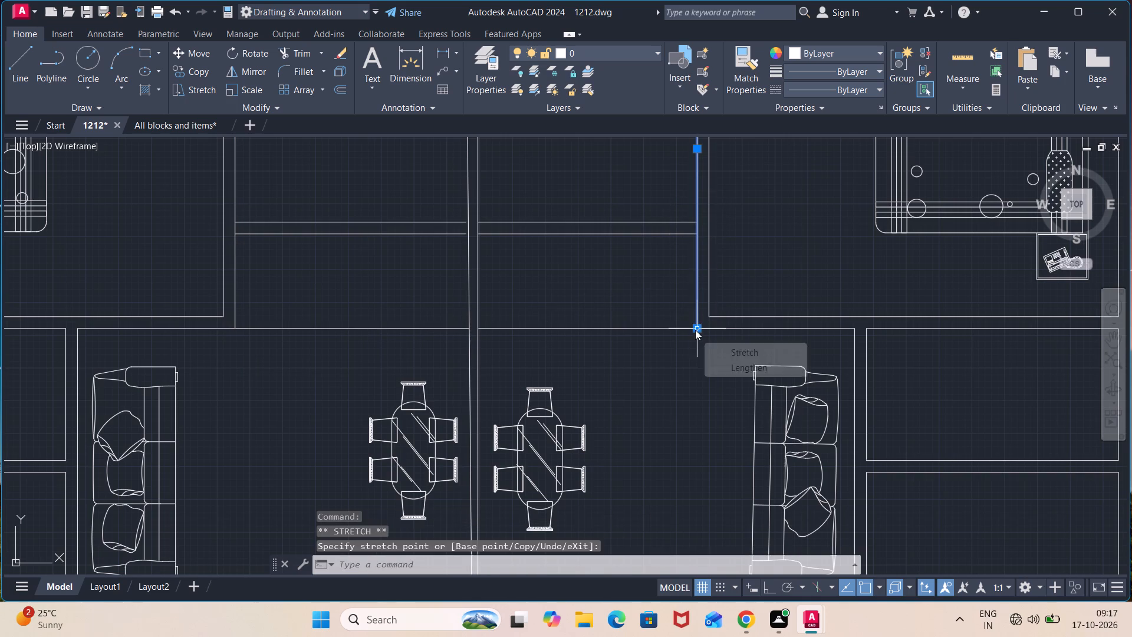
key("Escape")
key("Escape")
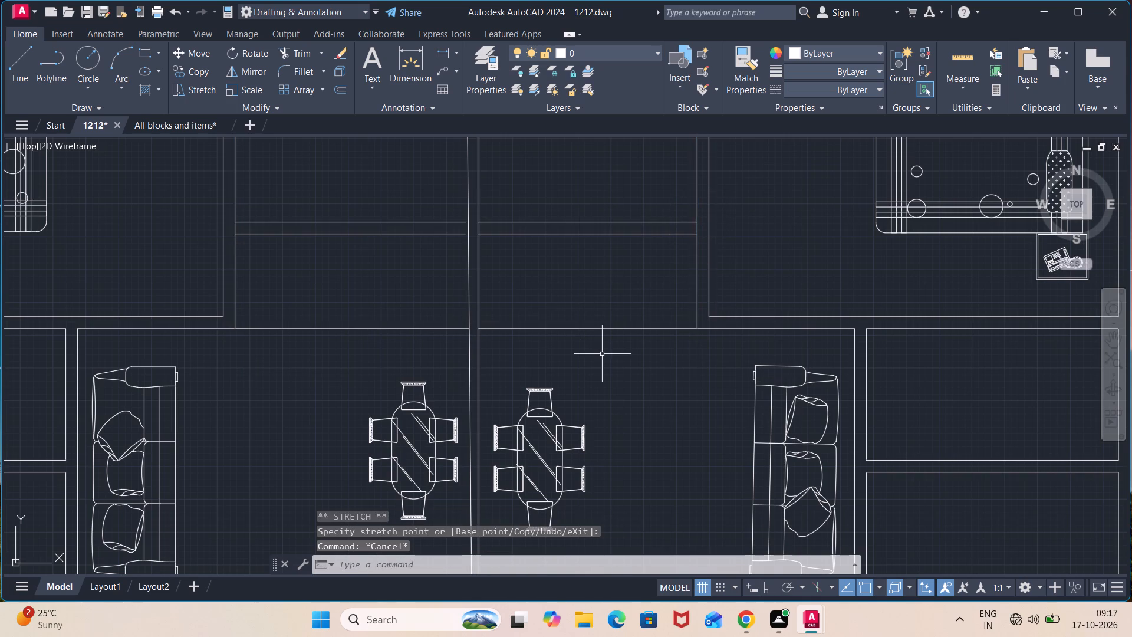
Trim the north wall lines of both dining rooms where they meet the spaces south of the new partitions.
type("tr")
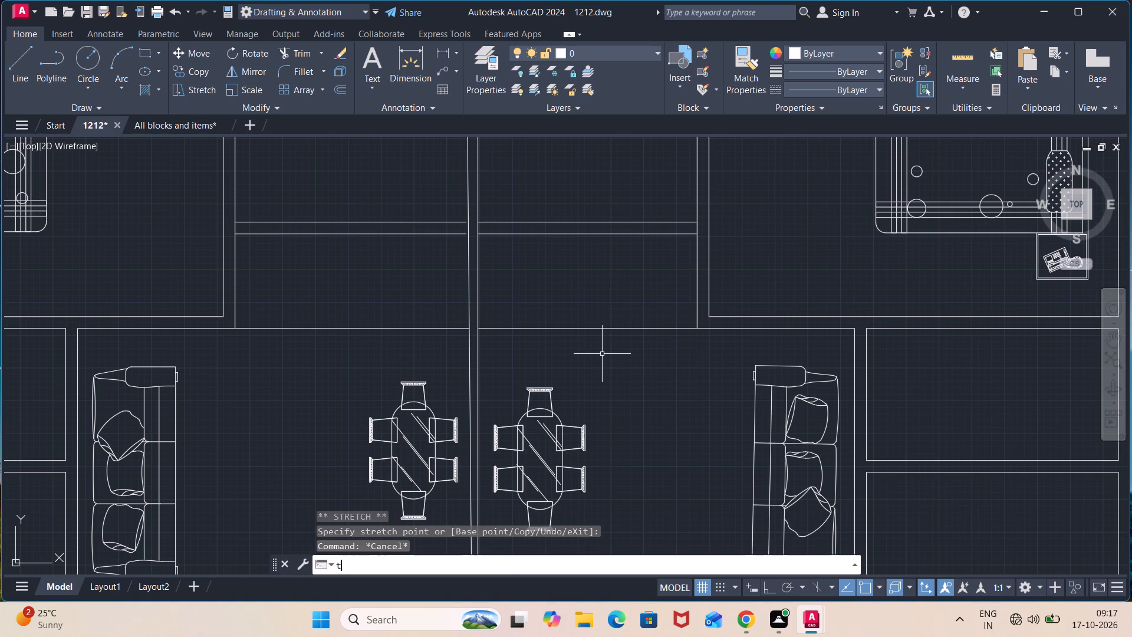
key("Return")
left_click(436, 342)
left_click(435, 301)
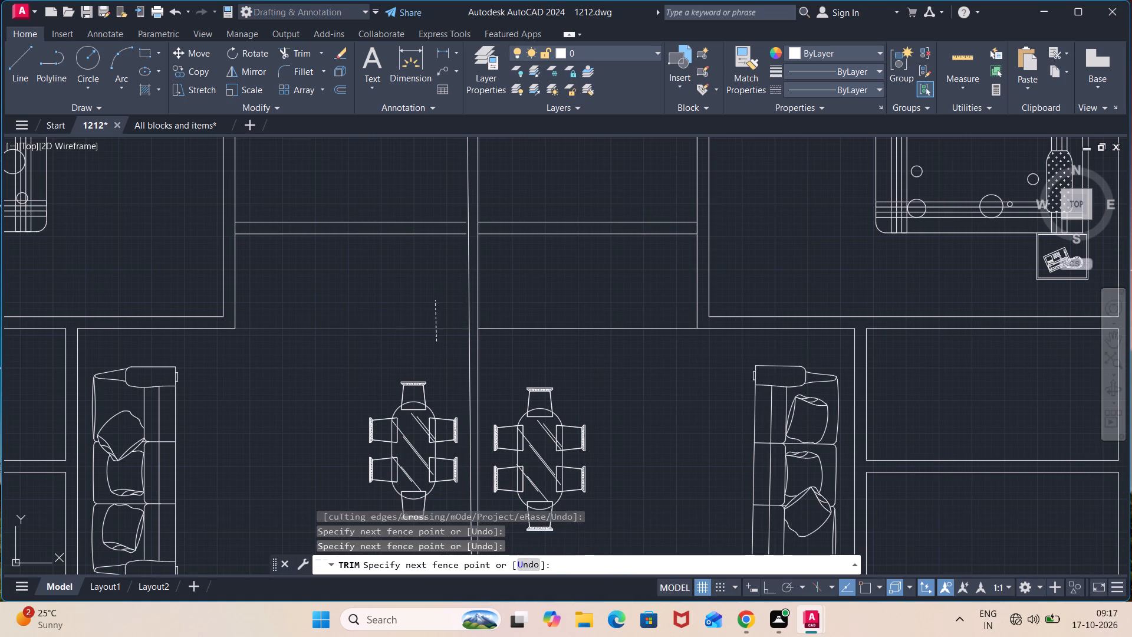
left_click(617, 365)
left_click(611, 311)
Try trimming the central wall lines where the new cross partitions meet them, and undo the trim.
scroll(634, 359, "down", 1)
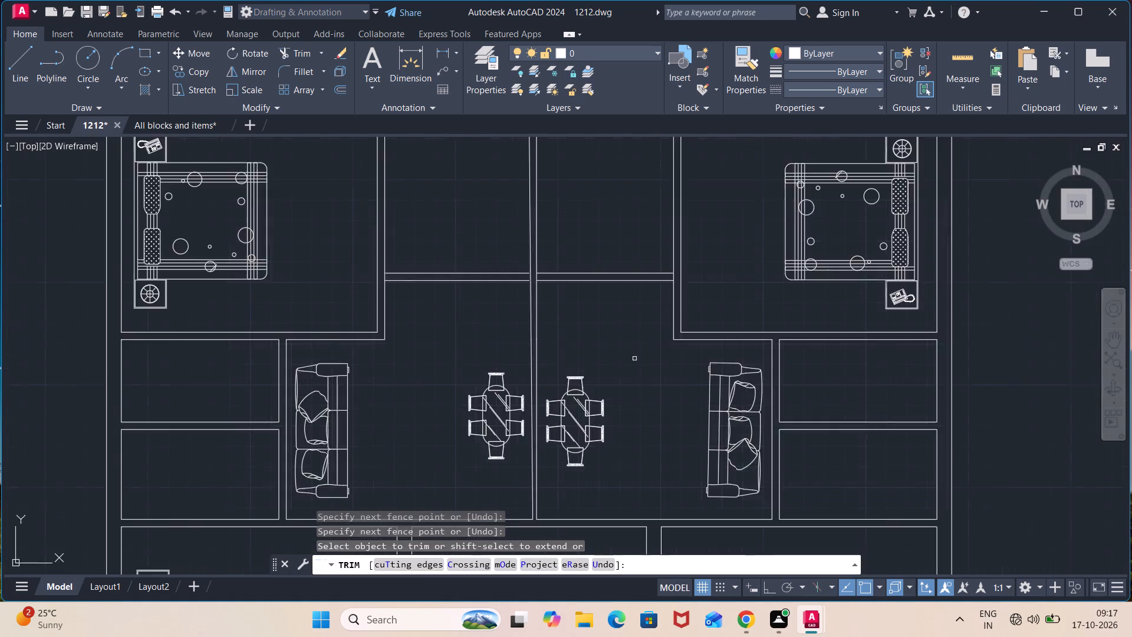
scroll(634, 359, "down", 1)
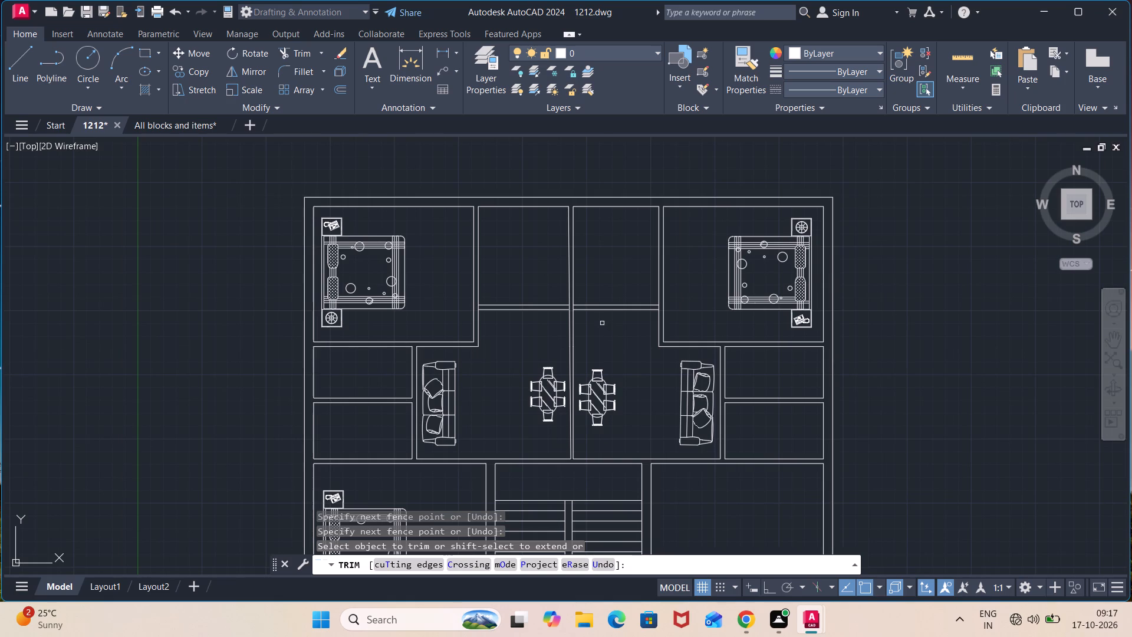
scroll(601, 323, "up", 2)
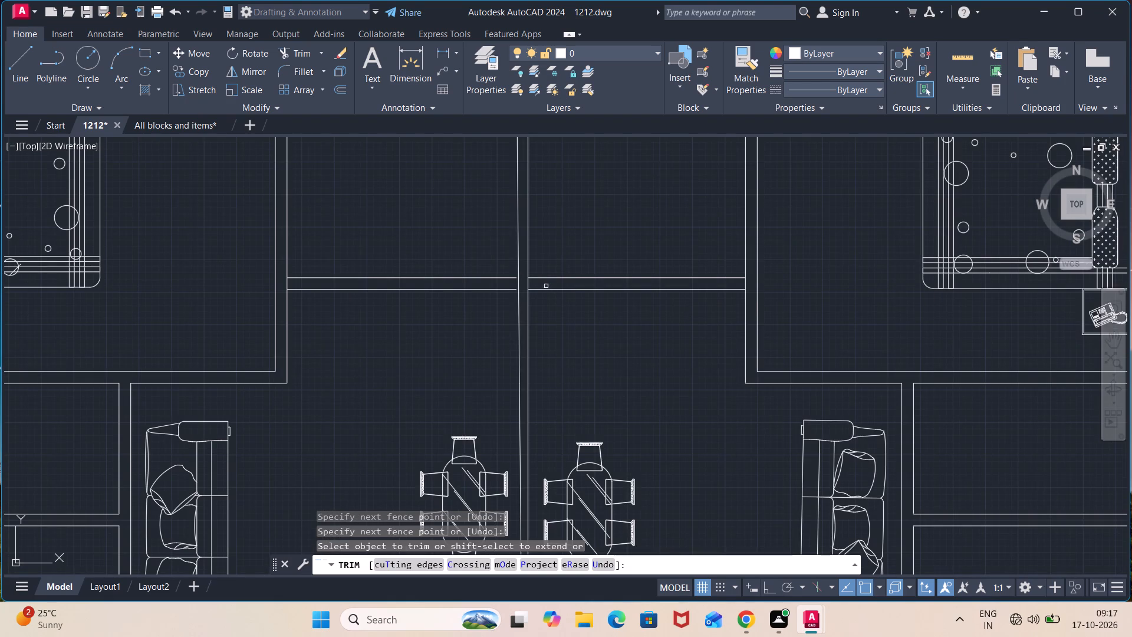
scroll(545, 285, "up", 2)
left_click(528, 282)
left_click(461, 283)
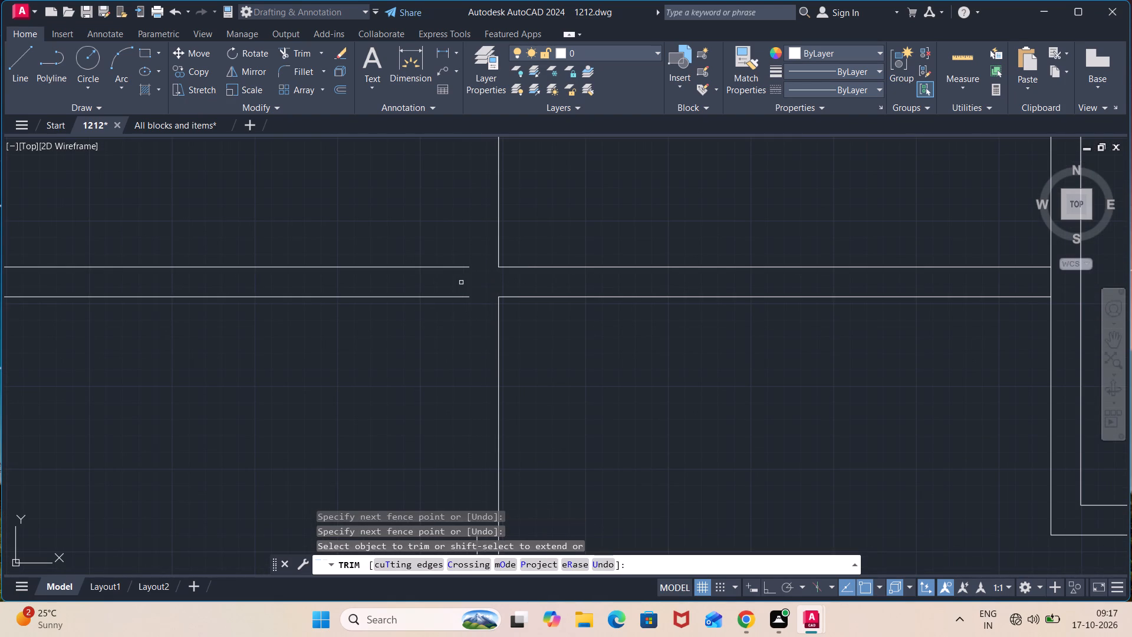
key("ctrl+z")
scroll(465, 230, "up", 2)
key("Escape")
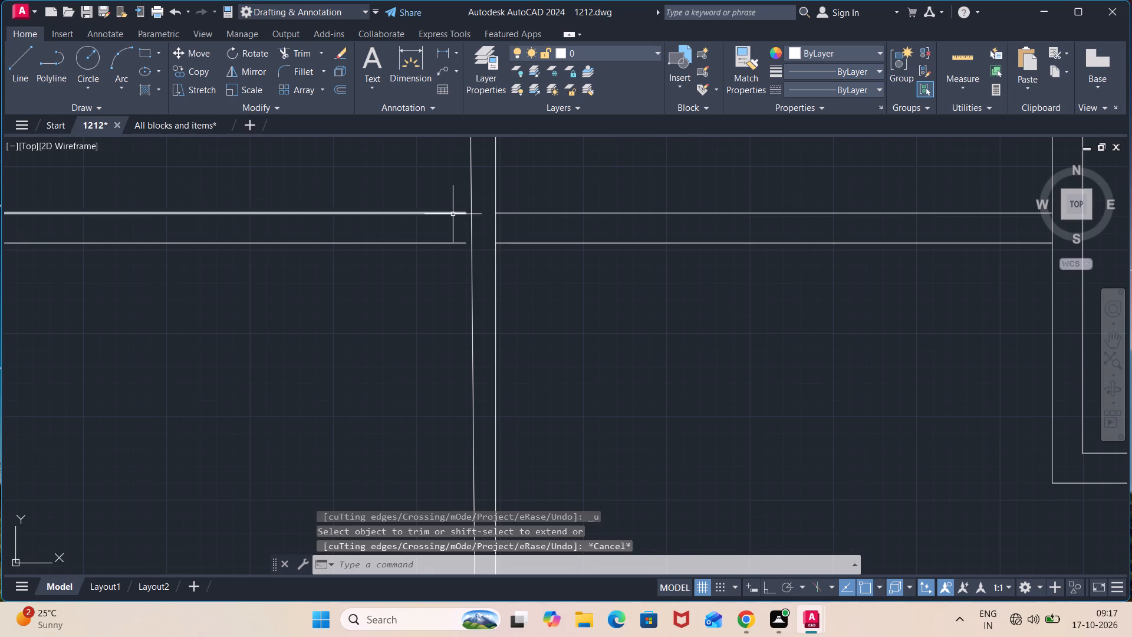
Stretch the east ends of both partition lines in the western middle room to the central wall's west line.
left_click(452, 214)
left_click(449, 241)
scroll(465, 244, "up", 3)
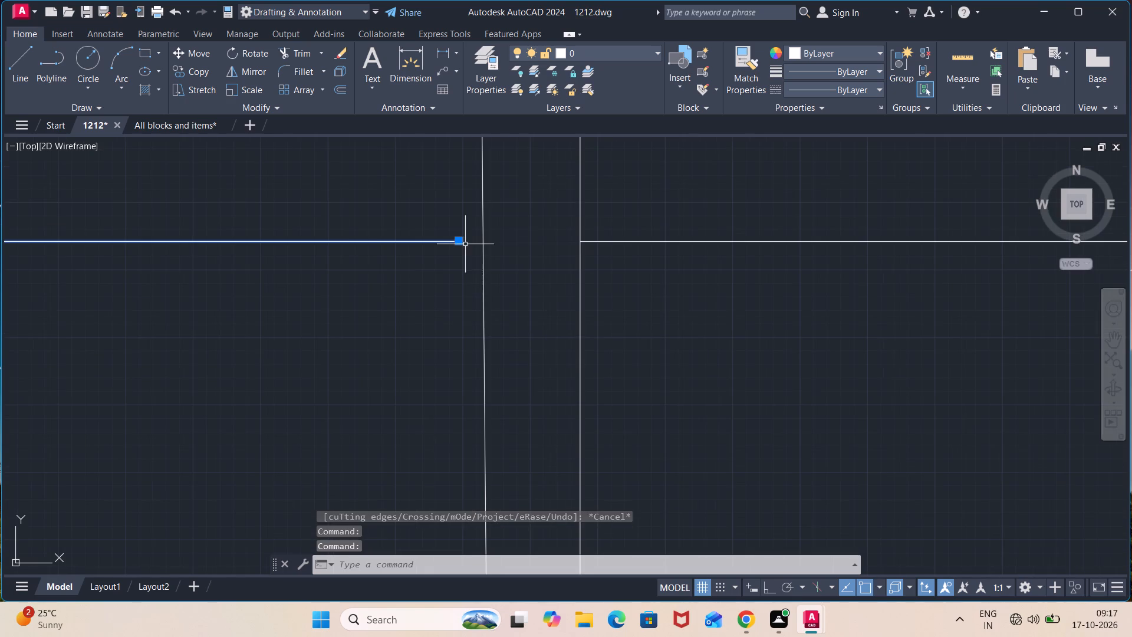
left_click(462, 241)
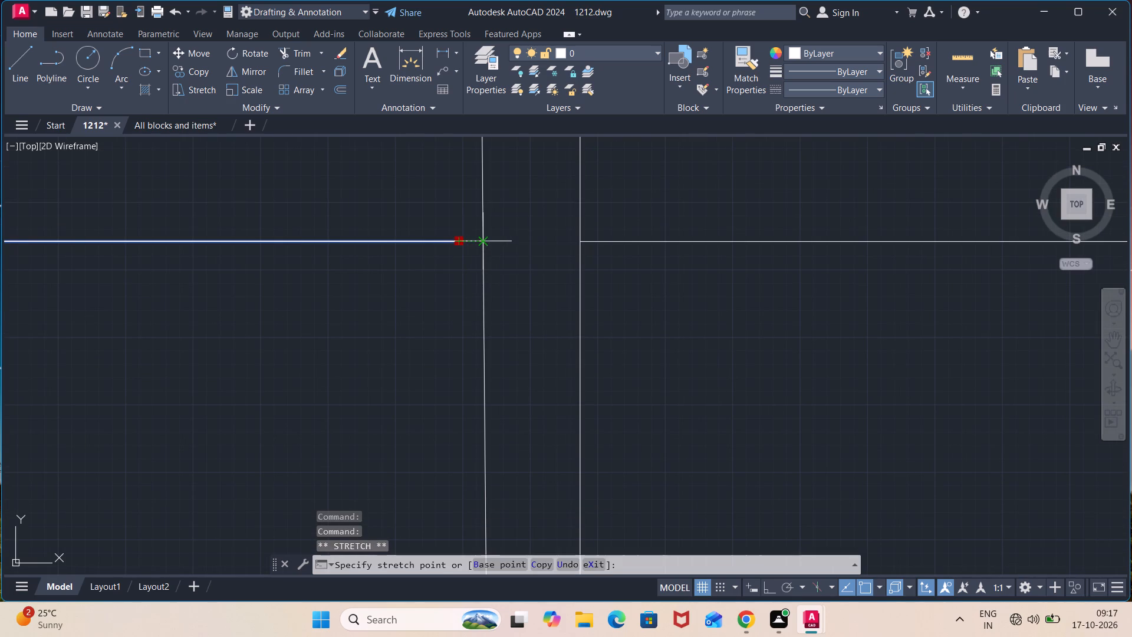
left_click(483, 241)
key("Escape")
middle_click_drag(465, 203, 494, 339)
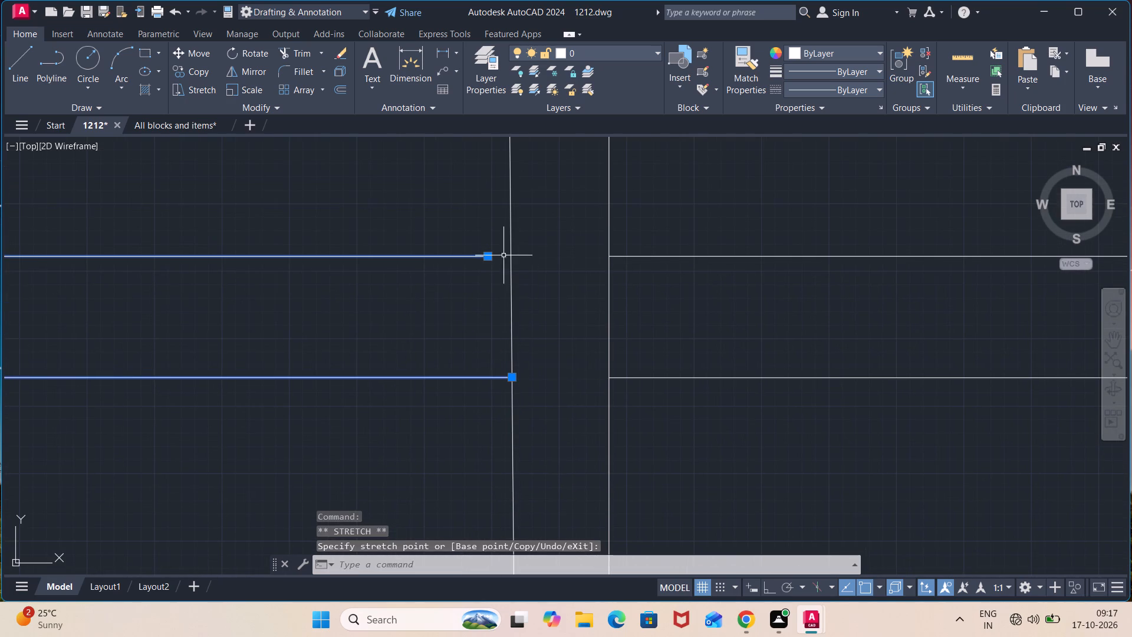
left_click(486, 254)
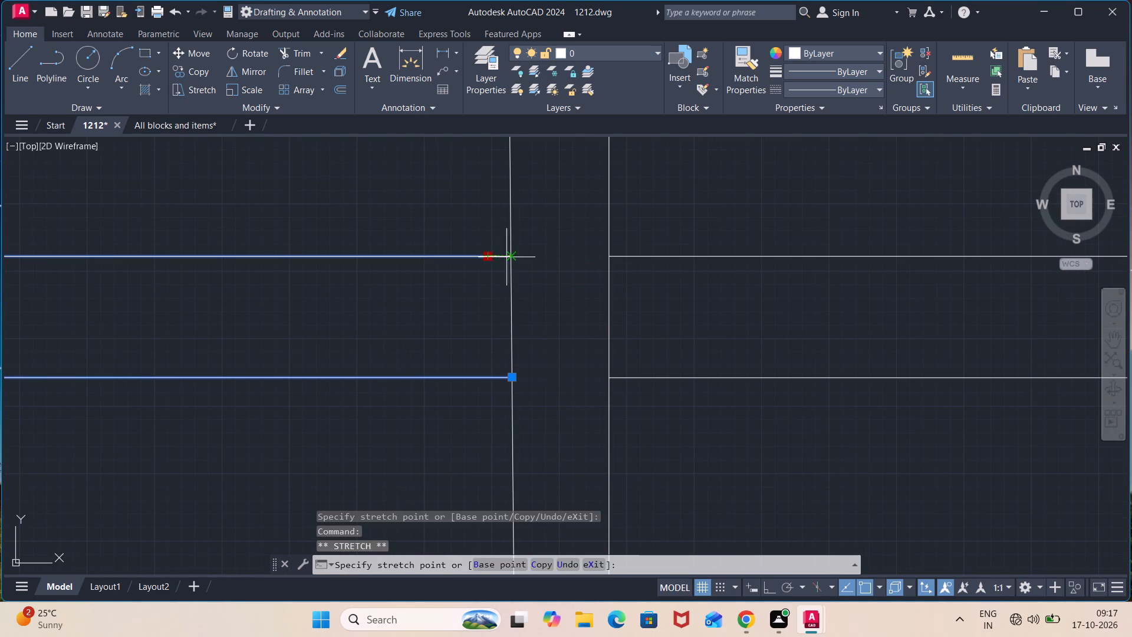
left_click(508, 257)
key("Escape")
key("Escape")
Trim the central, west and east wall line segments lying between the two cross partition lines to open the wall junctions.
scroll(526, 298, "down", 3)
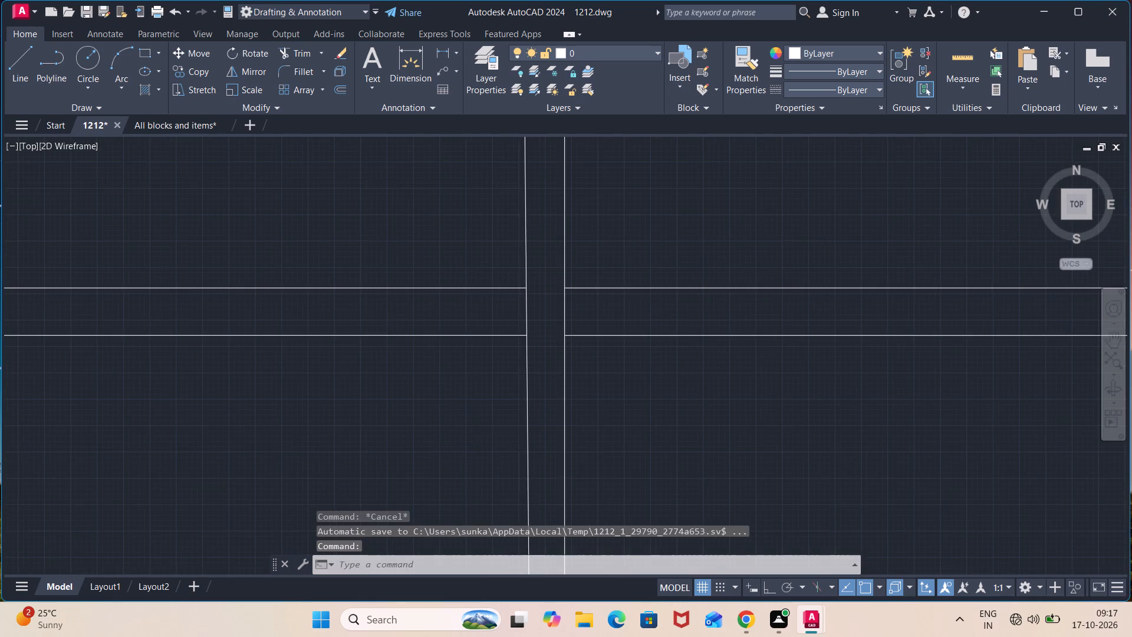
scroll(542, 314, "down", 2)
type("tr")
key("Return")
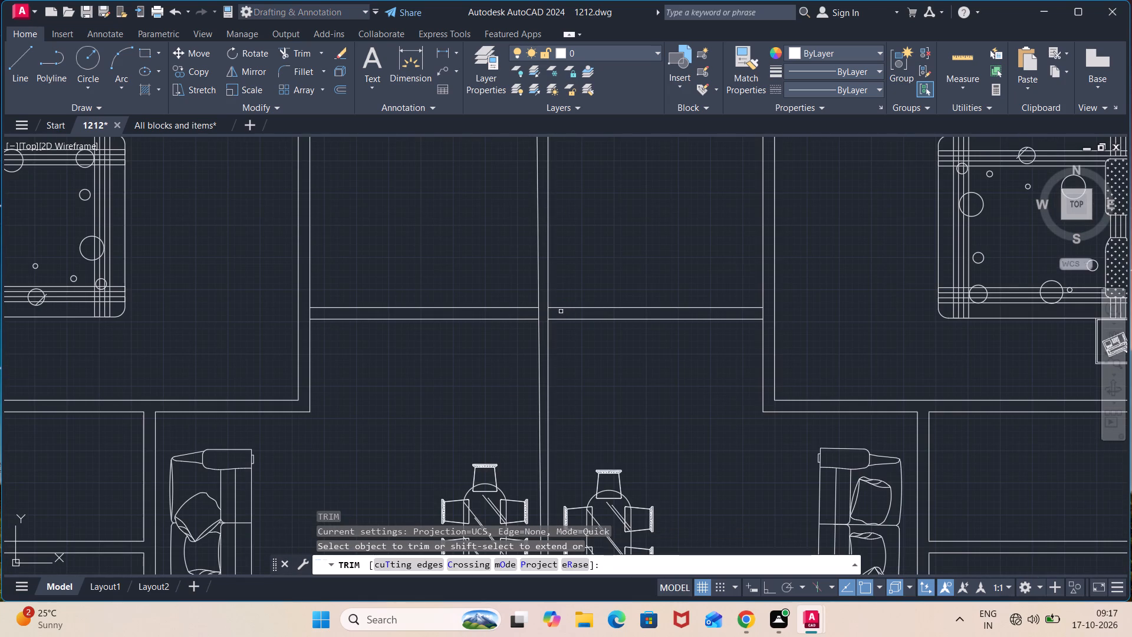
left_click(561, 312)
left_click(524, 315)
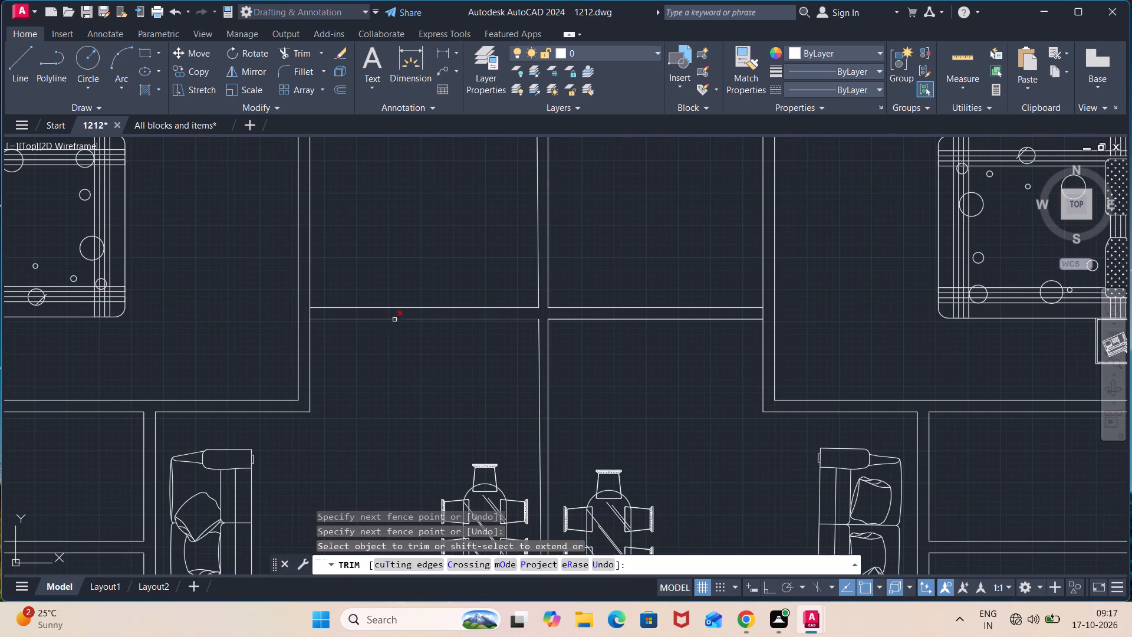
left_click(320, 313)
left_click(305, 313)
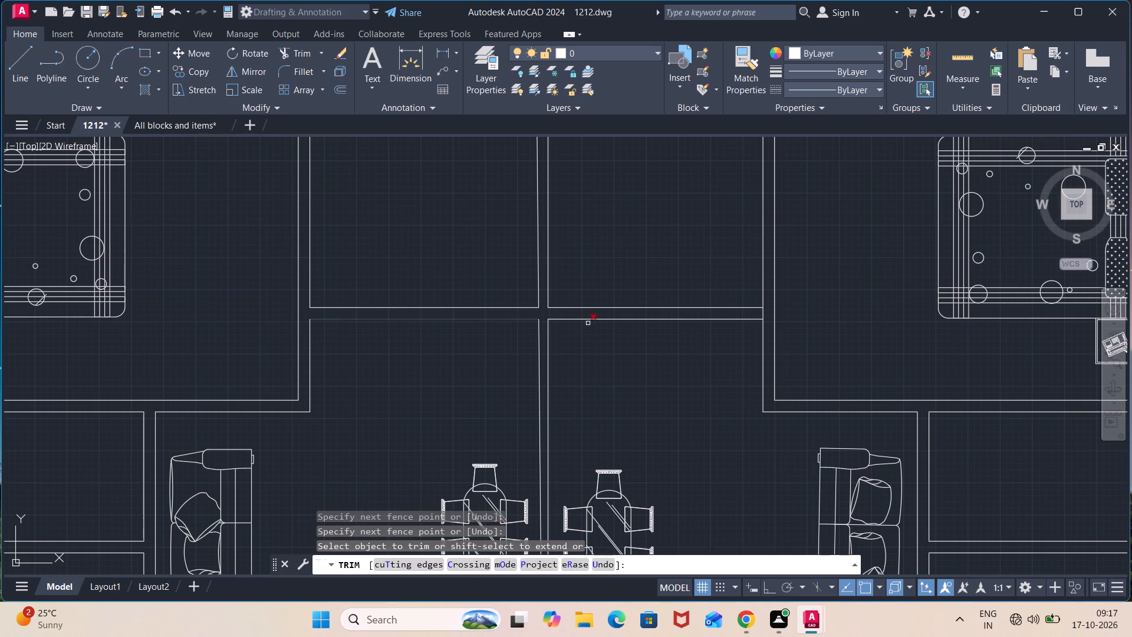
left_click(762, 312)
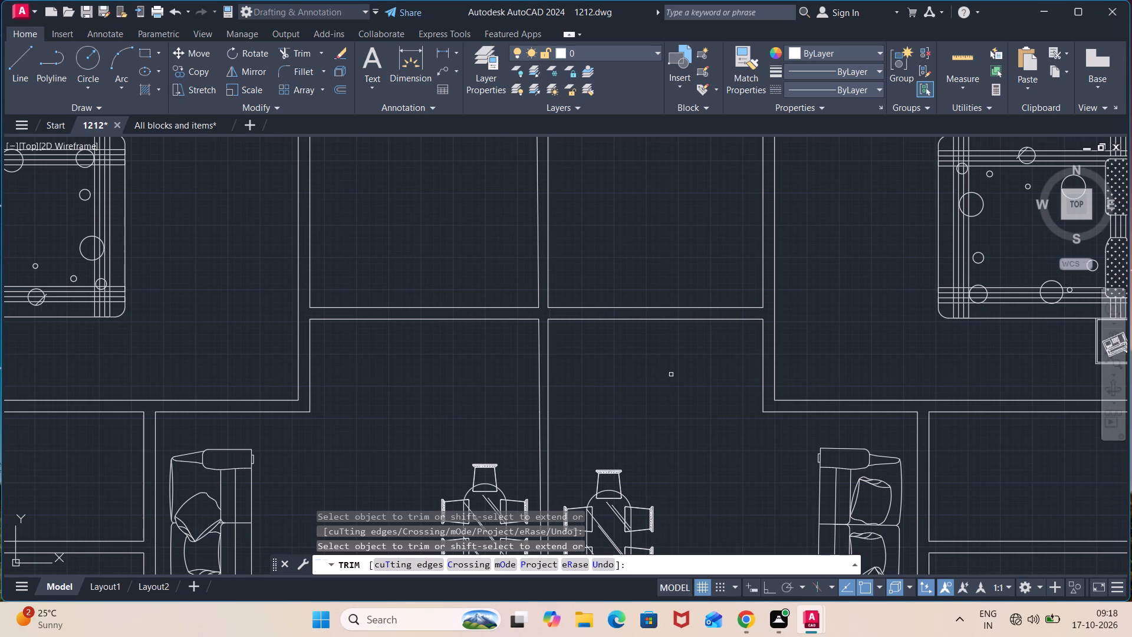
scroll(671, 375, "down", 1)
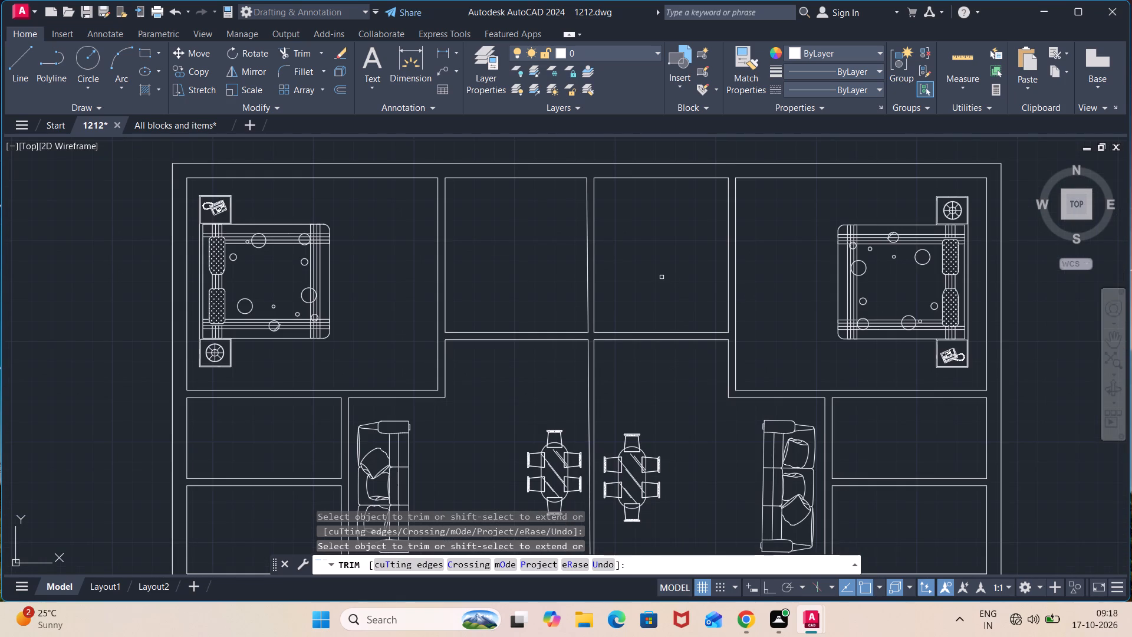
key("Escape")
Draw a short line across the wall between the eastern dining room and the staircase, just east of the central partition.
scroll(670, 293, "down", 1)
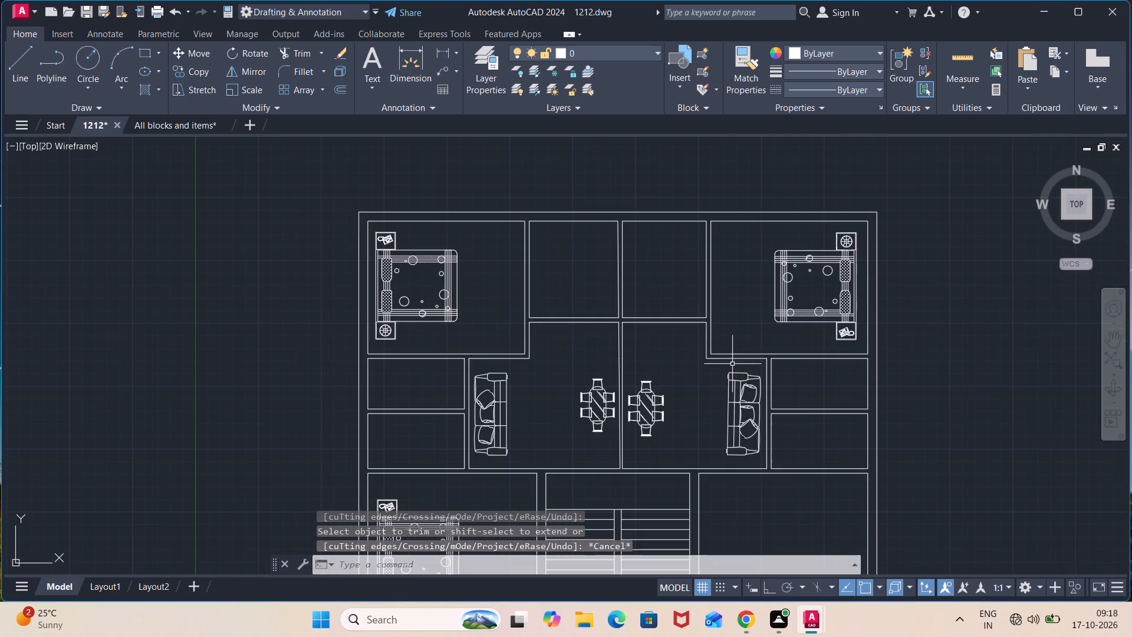
scroll(824, 396, "up", 1)
scroll(824, 396, "down", 1)
middle_click_drag(824, 396, 824, 395)
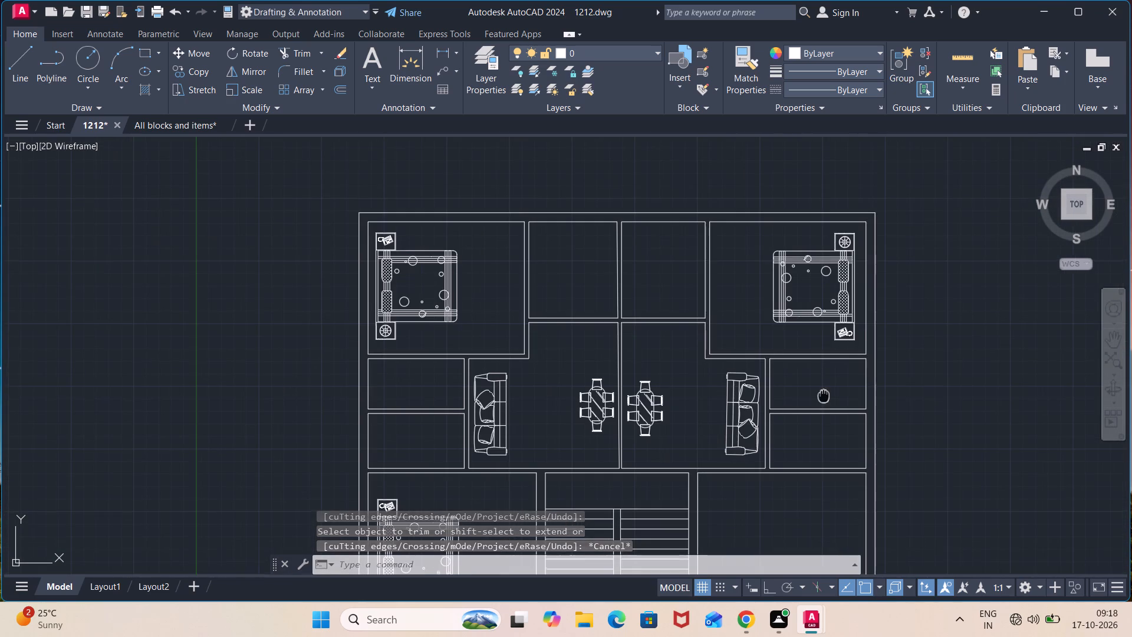
middle_click_drag(824, 395, 789, 304)
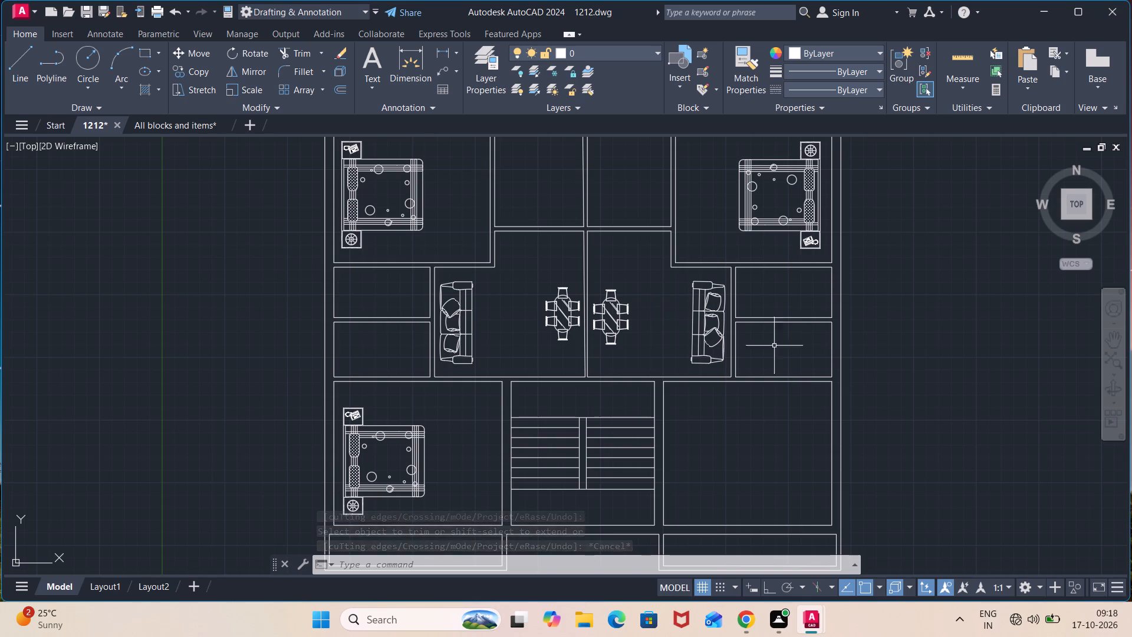
middle_click_drag(968, 360, 757, 290)
scroll(353, 269, "up", 1)
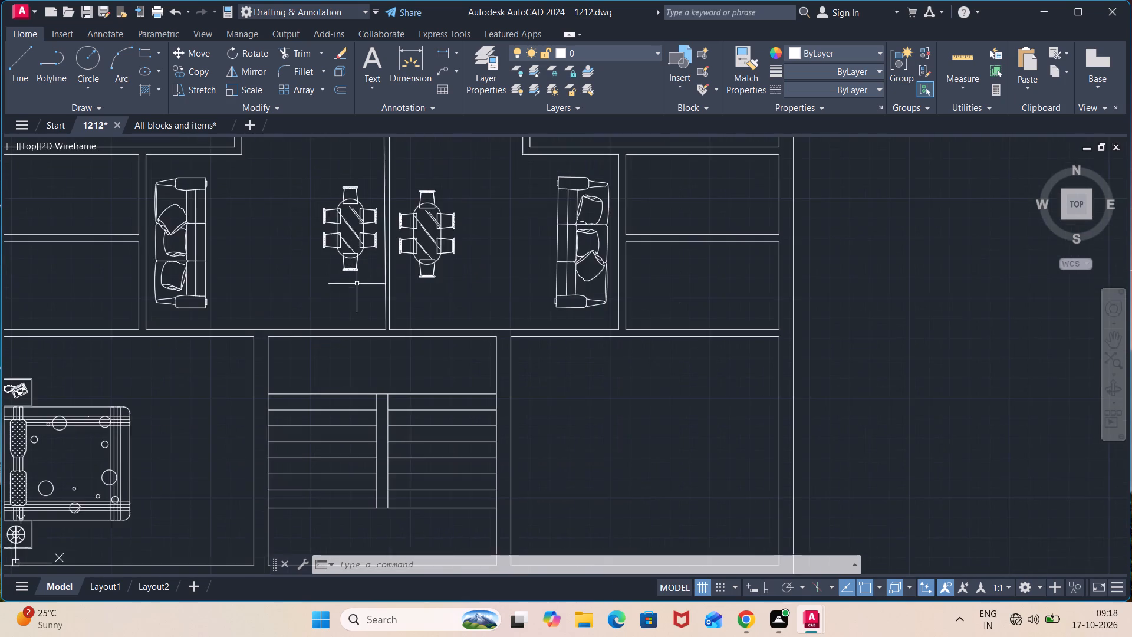
scroll(375, 318, "up", 3)
key("l")
key("Return")
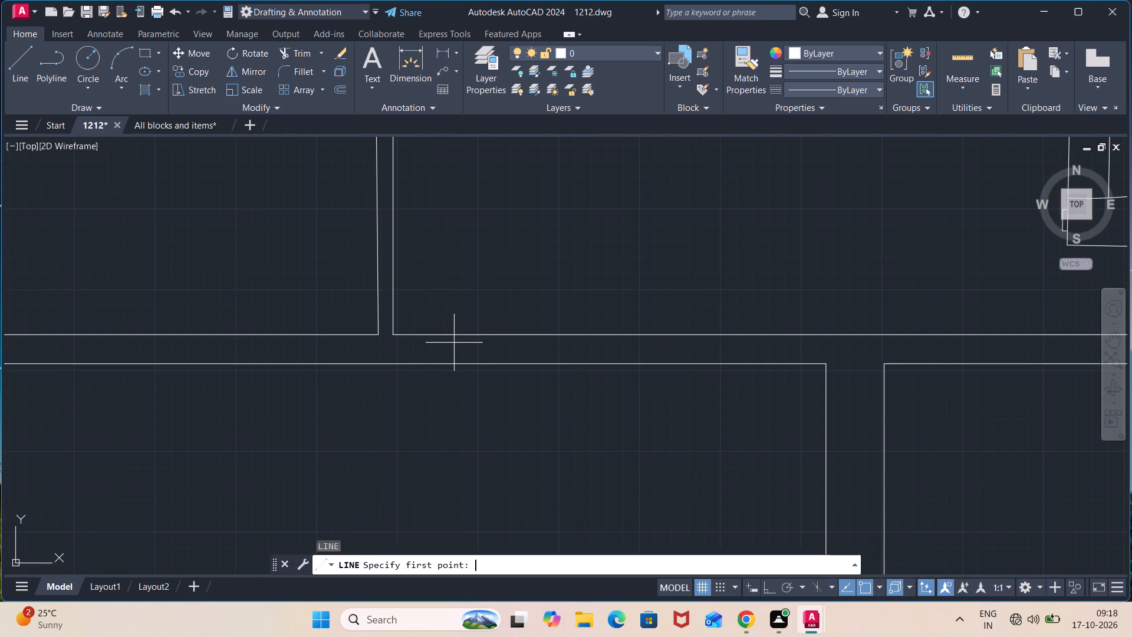
left_click(433, 337)
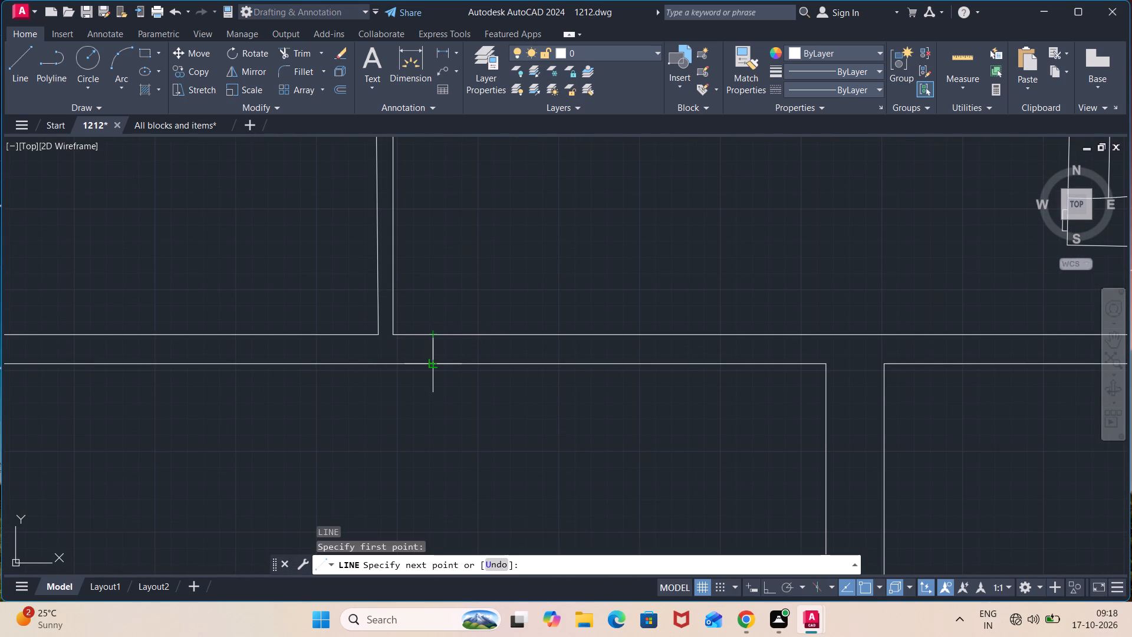
left_click(435, 363)
key("Escape")
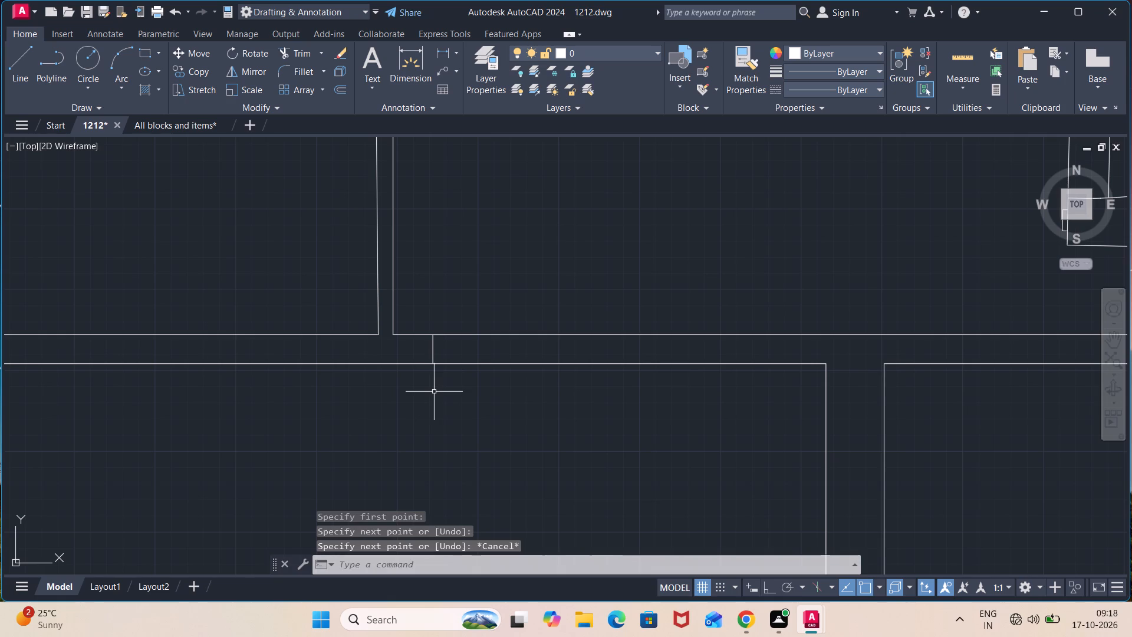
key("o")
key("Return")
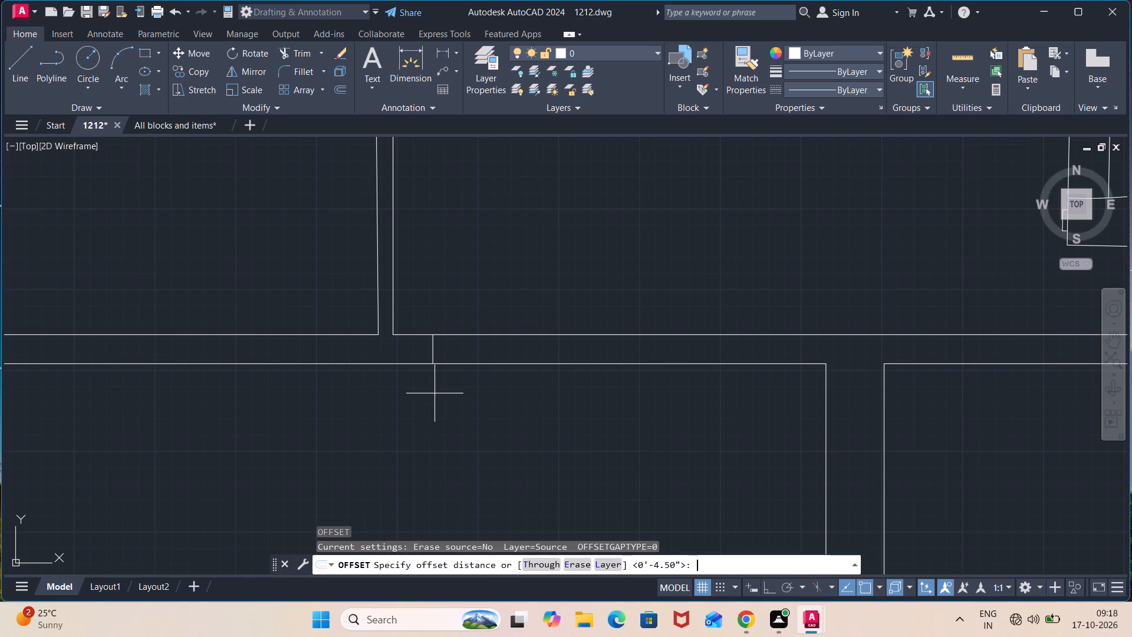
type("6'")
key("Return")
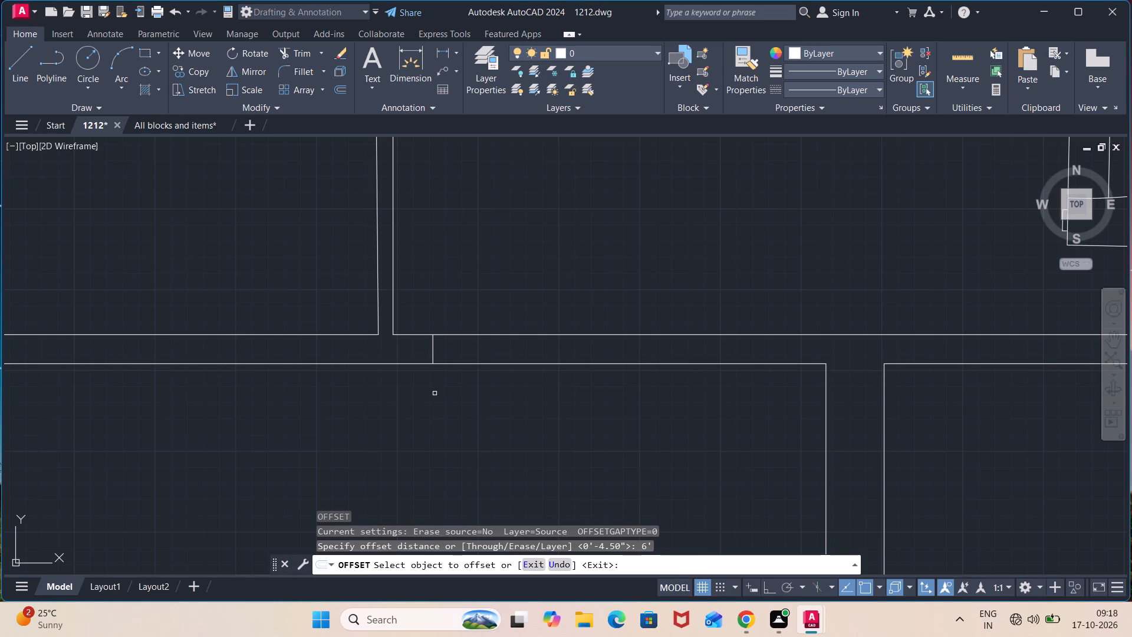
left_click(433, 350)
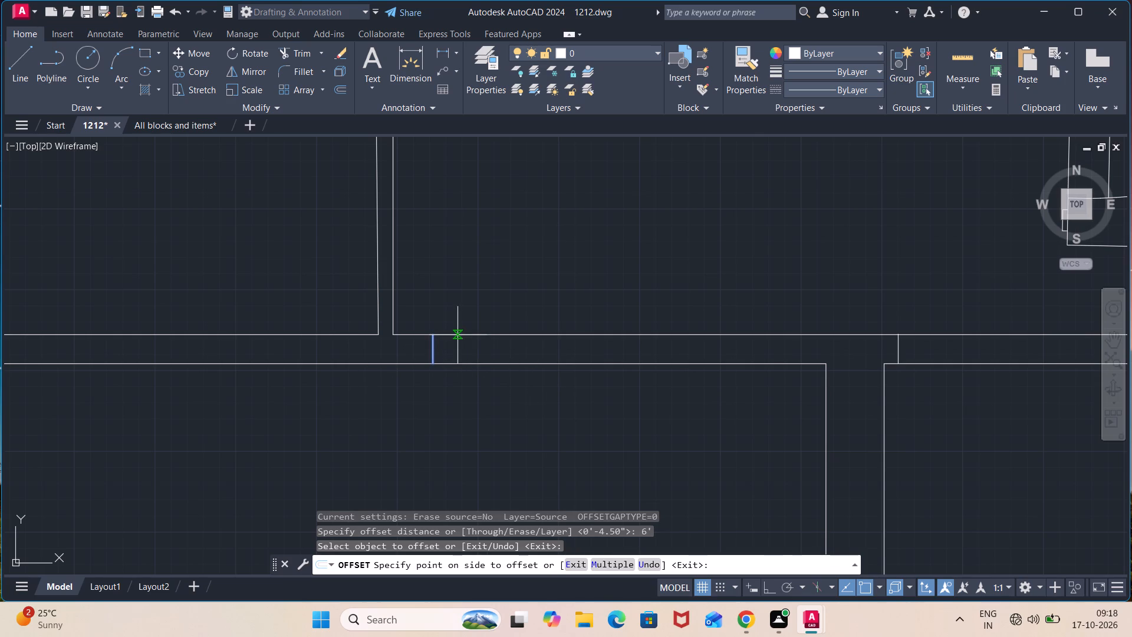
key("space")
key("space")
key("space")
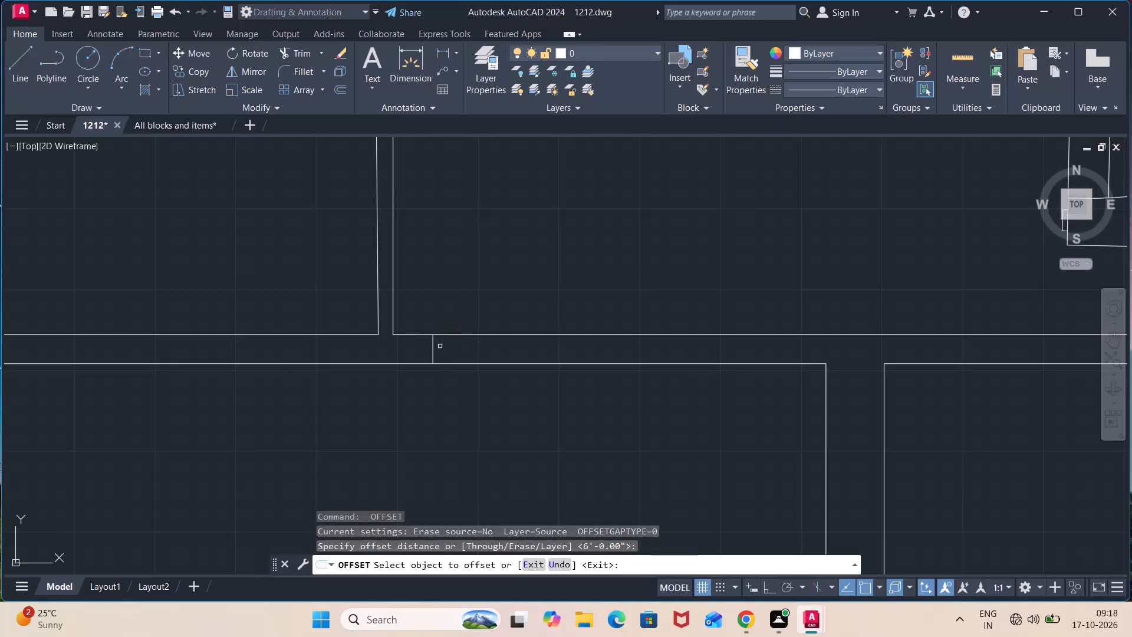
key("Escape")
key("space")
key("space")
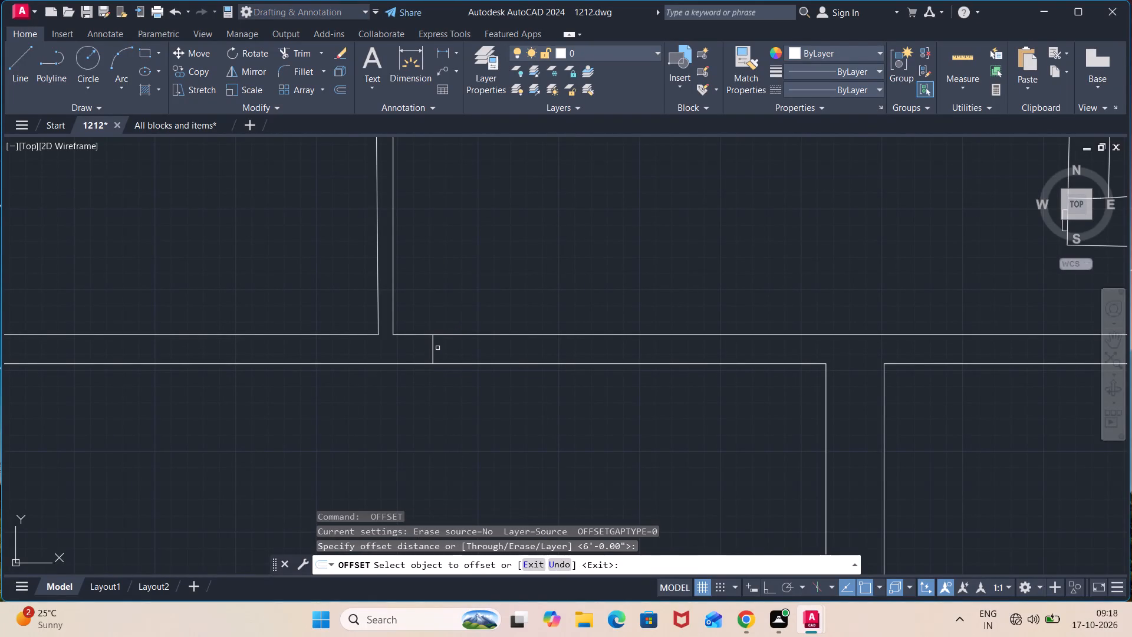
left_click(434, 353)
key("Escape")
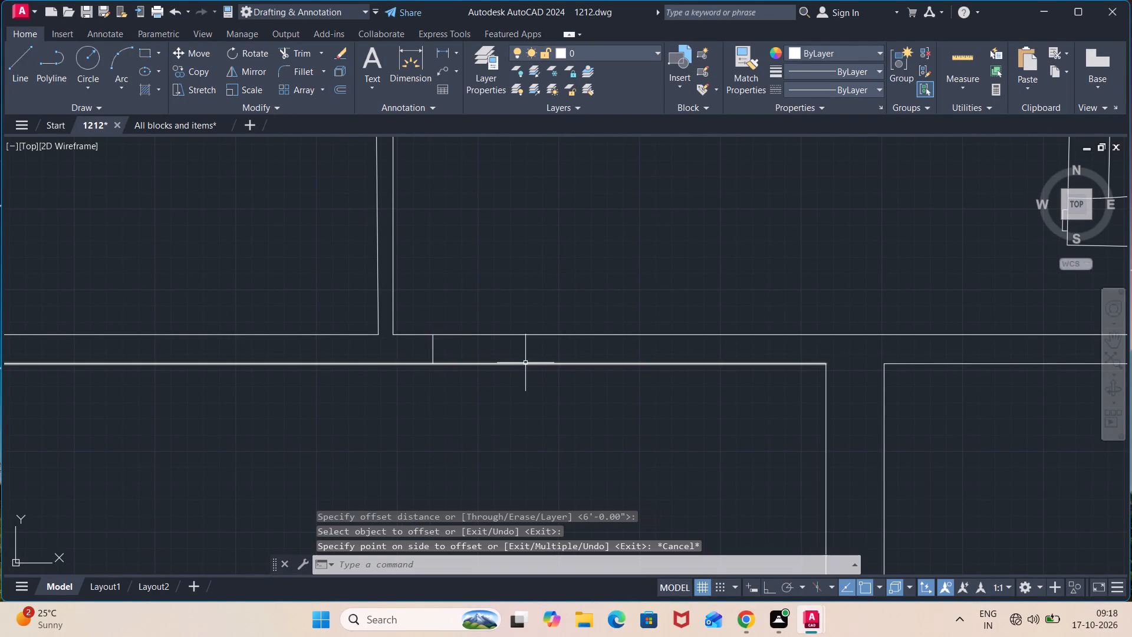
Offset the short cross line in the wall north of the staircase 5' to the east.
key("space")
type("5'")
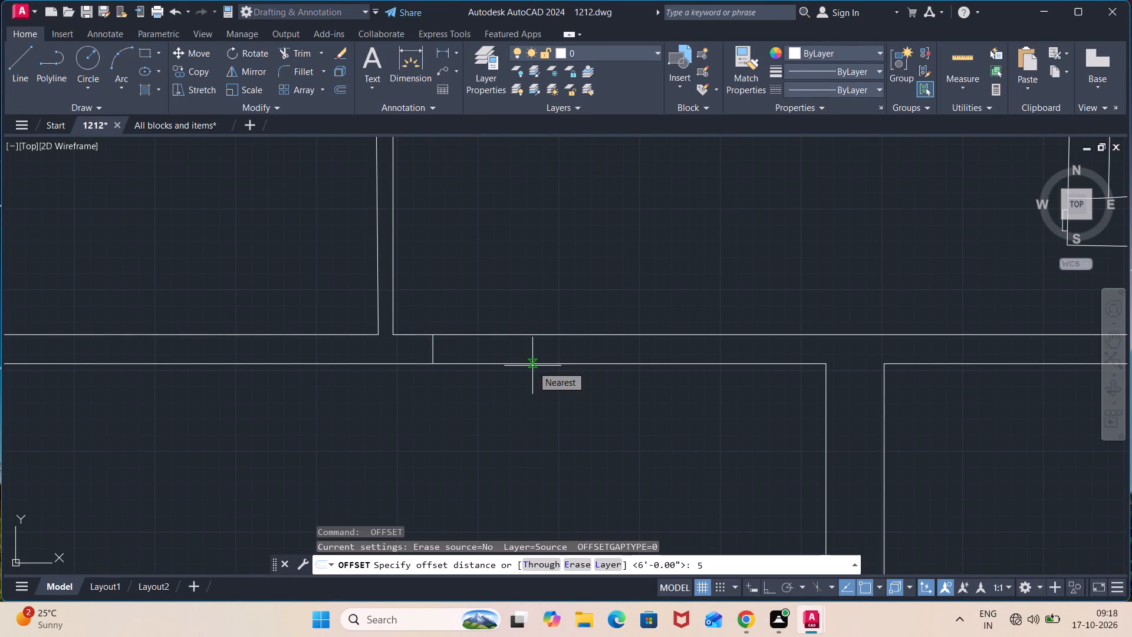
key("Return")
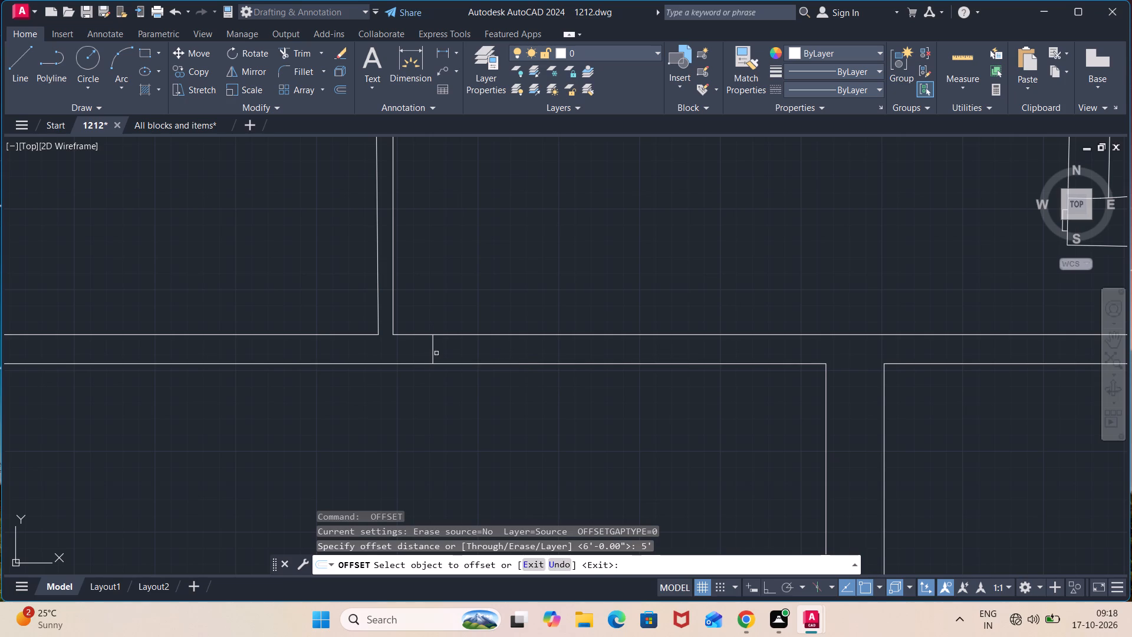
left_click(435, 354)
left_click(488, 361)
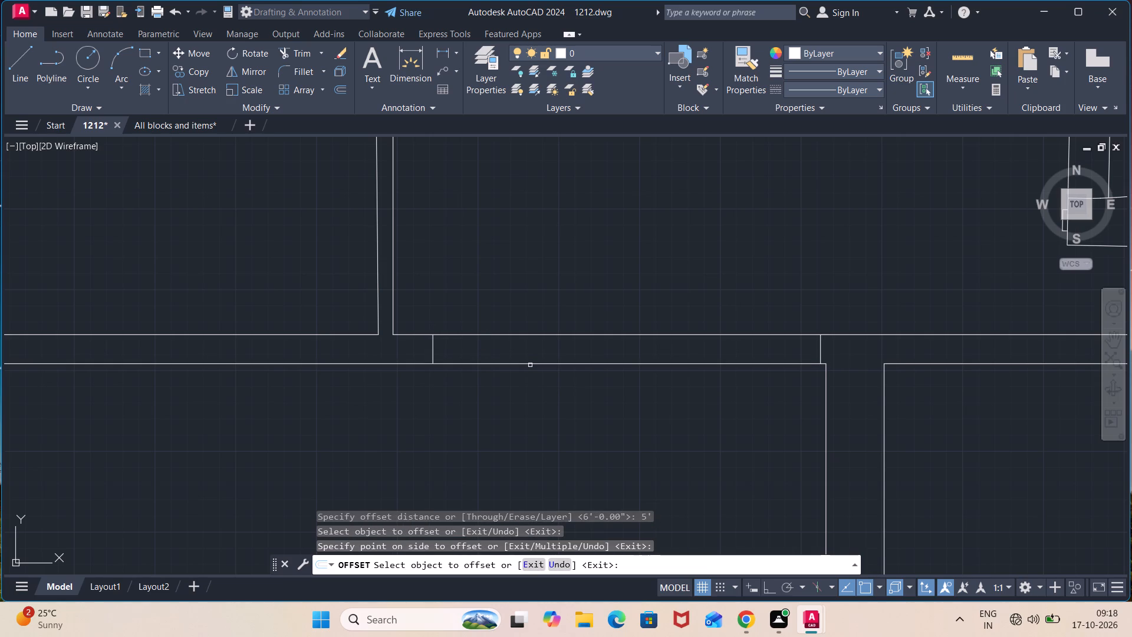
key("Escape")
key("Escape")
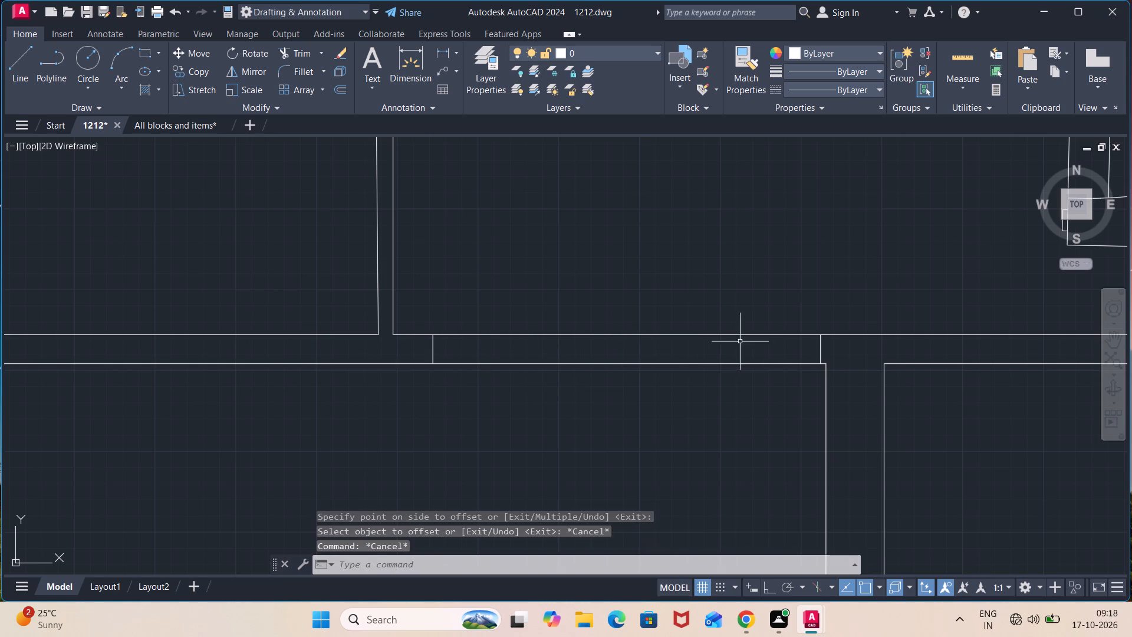
Delete both short cross lines from the wall between the eastern dining room and the staircase.
left_click(830, 346)
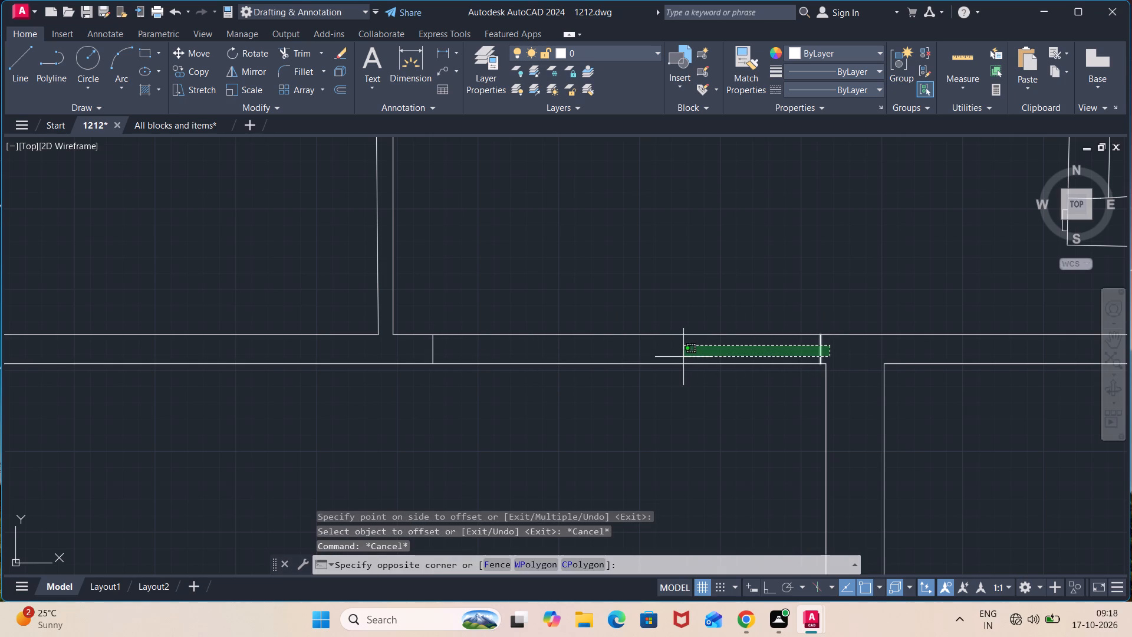
left_click(422, 355)
key("Delete")
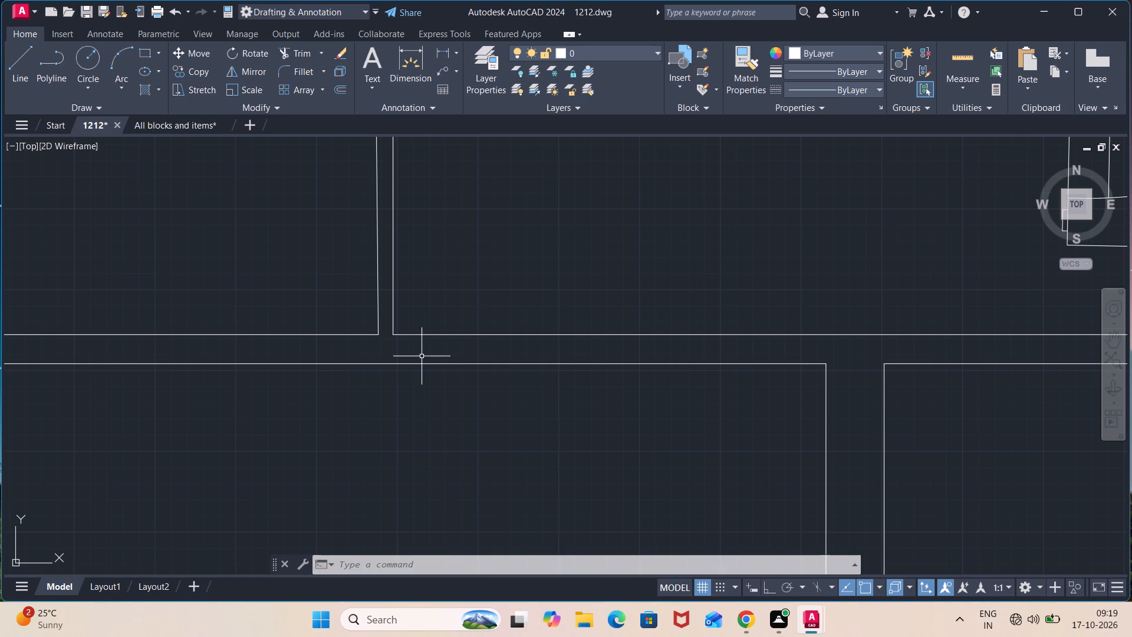
Draw a short line across the staircase's north wall immediately east of the central partition, and offset it 5' to the east.
key("l")
key("Return")
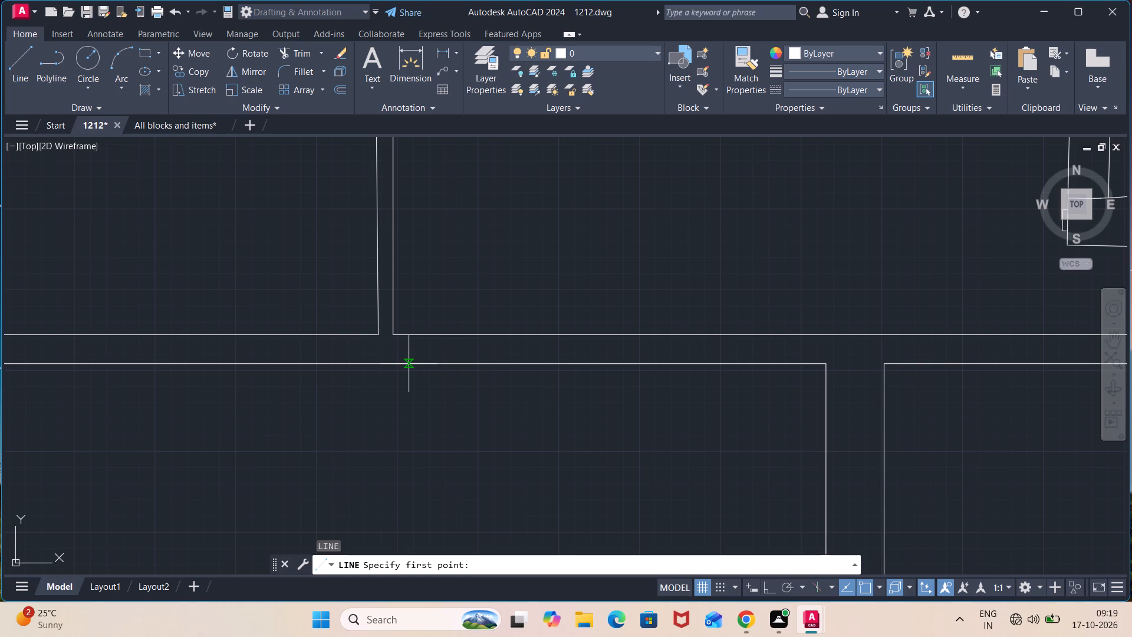
left_click(404, 363)
left_click(404, 336)
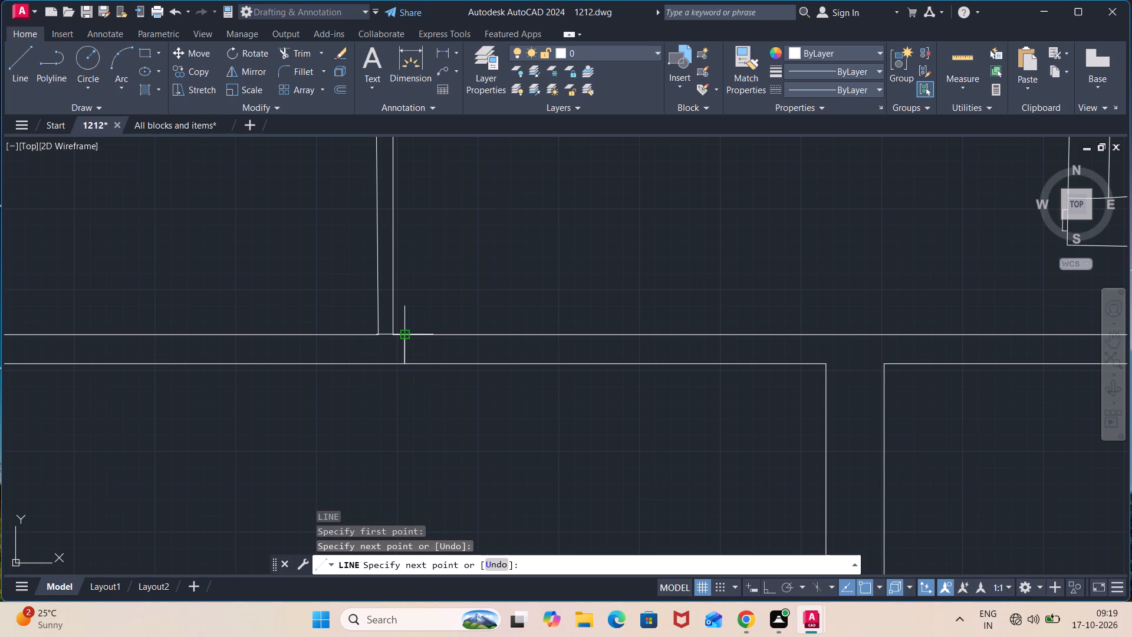
key("Escape")
key("o")
key("Return")
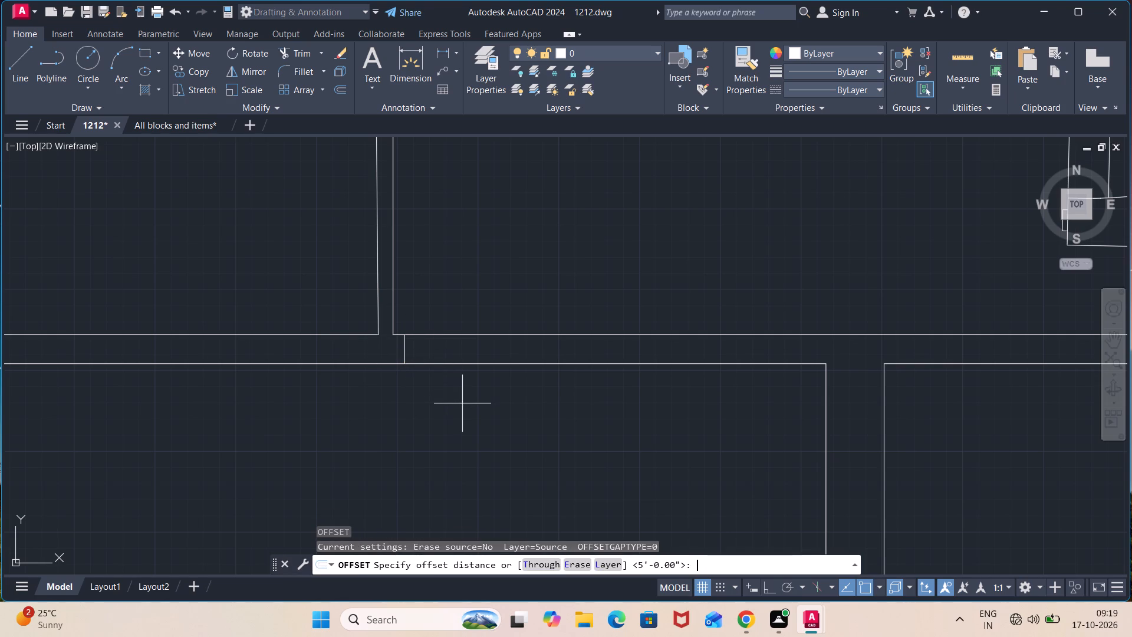
key("Return")
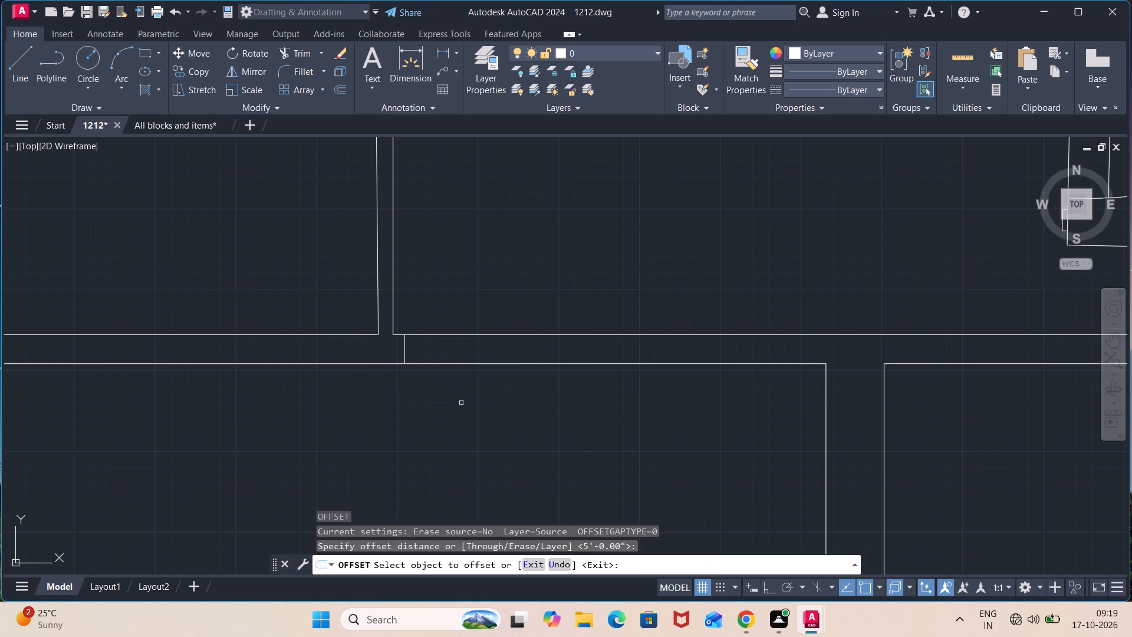
left_click(404, 356)
left_click(548, 352)
scroll(341, 366, "down", 2)
middle_click_drag(296, 373, 373, 399)
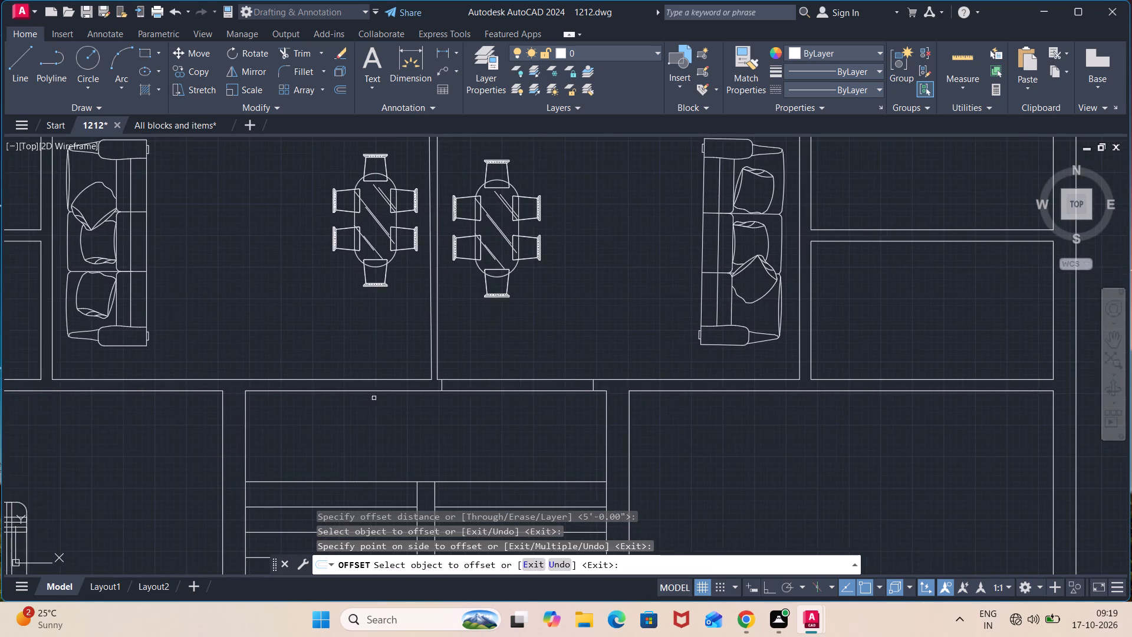
scroll(374, 392, "up", 2)
key("Escape")
Draw a matching short line across the wall just west of the central partition, and offset it 5' to the west.
key("l")
key("Return")
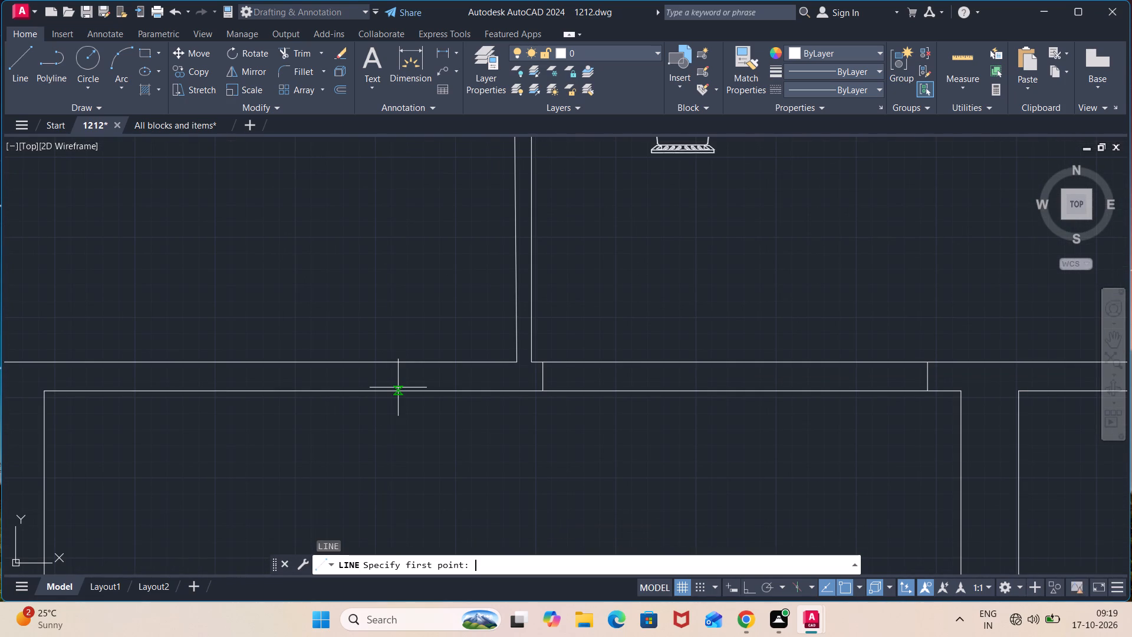
left_click(504, 362)
left_click(504, 392)
key("Escape")
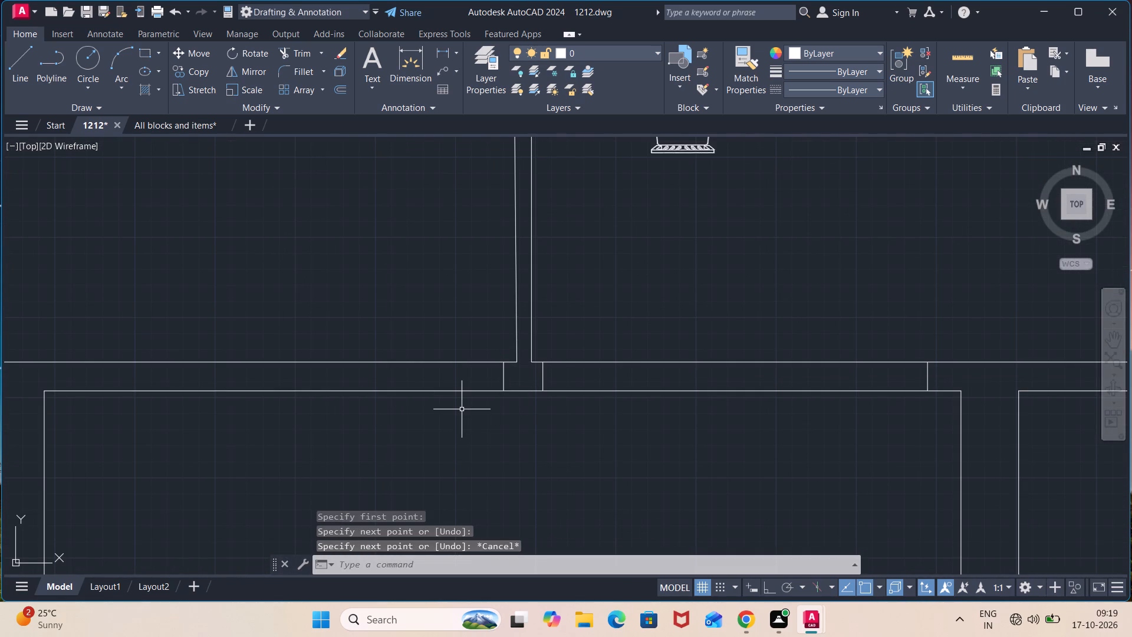
key("o")
key("Return")
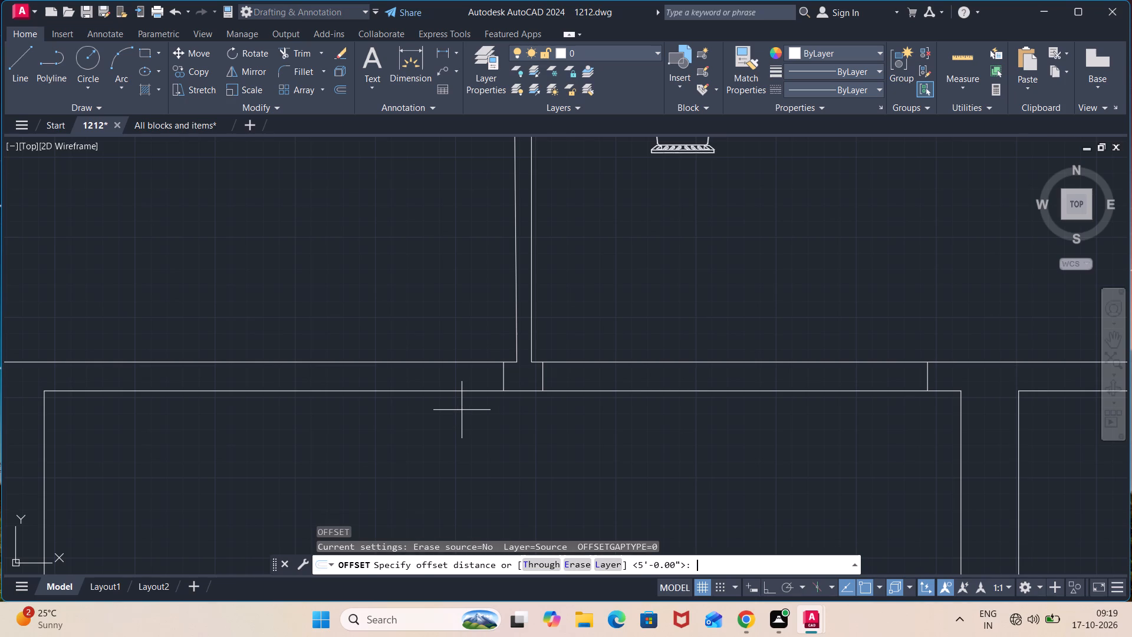
key("Return")
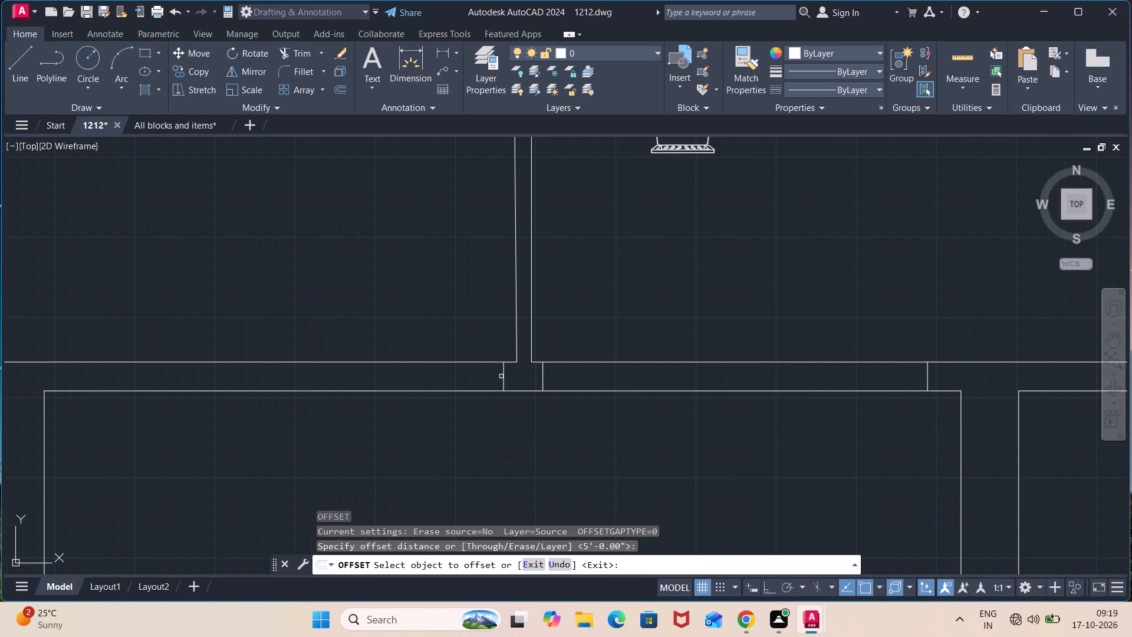
left_click(504, 376)
left_click(383, 376)
key("Escape")
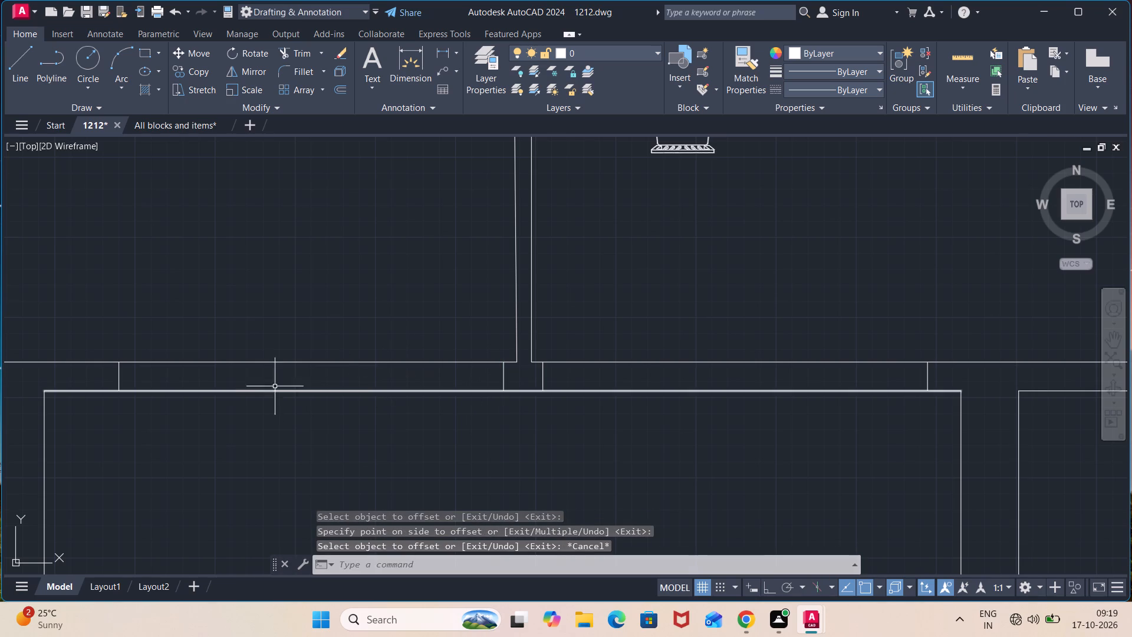
Trim the wall lines between each pair of cross lines to open both 5' passages from the dining rooms to the staircase.
type("tr")
key("Return")
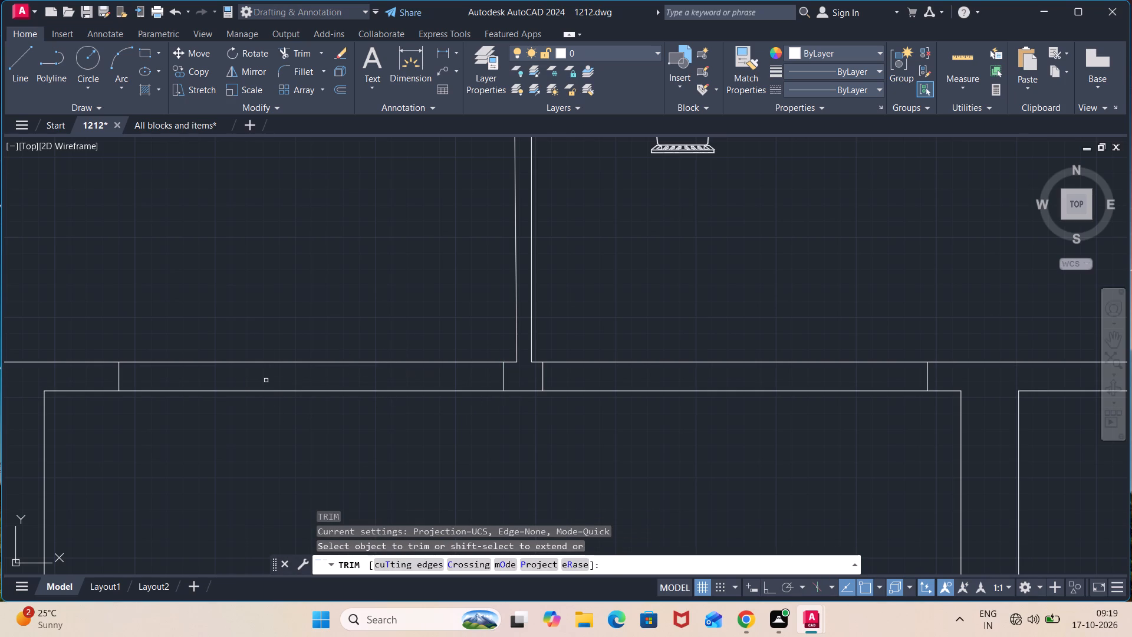
left_click(272, 407)
left_click(274, 323)
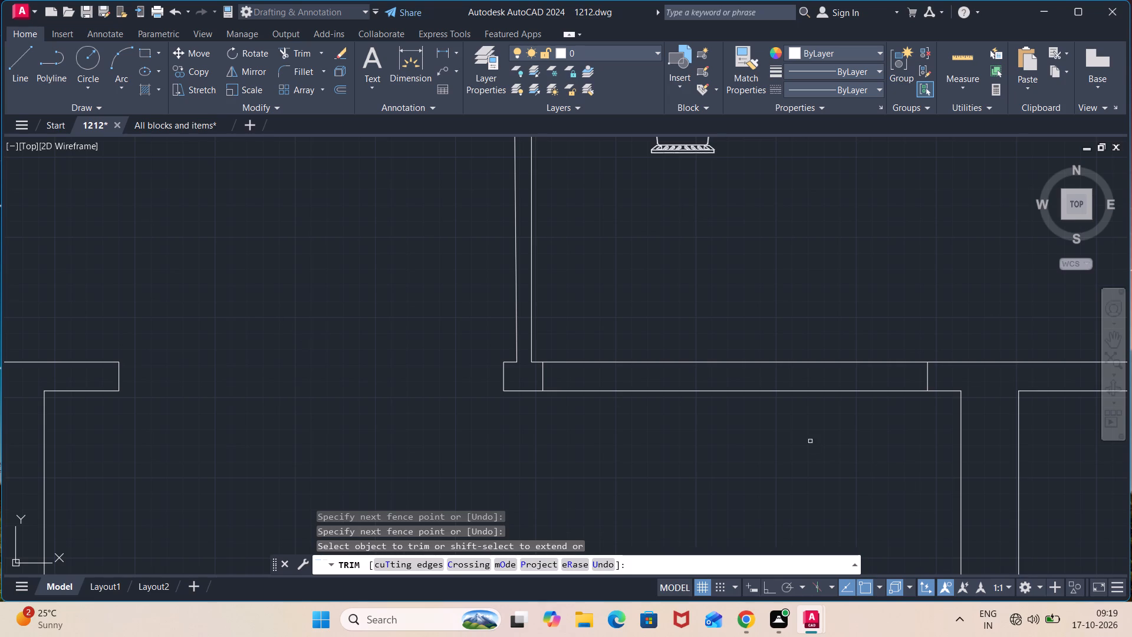
left_click(808, 439)
left_click(791, 317)
scroll(780, 380, "down", 2)
scroll(731, 421, "down", 1)
middle_click_drag(657, 429, 695, 375)
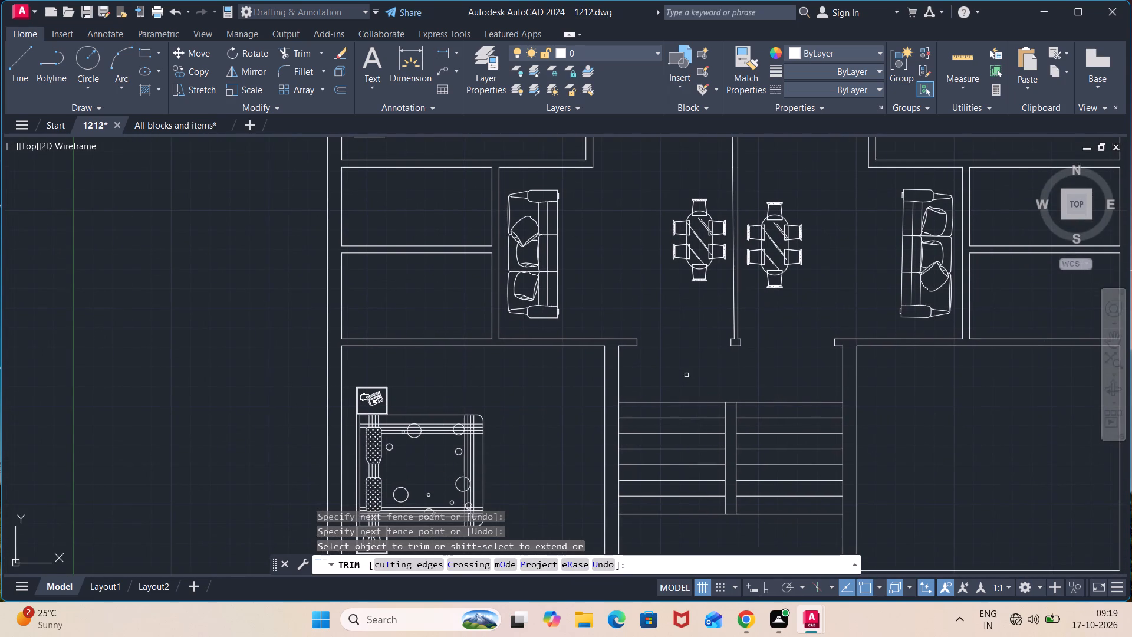
key("Escape")
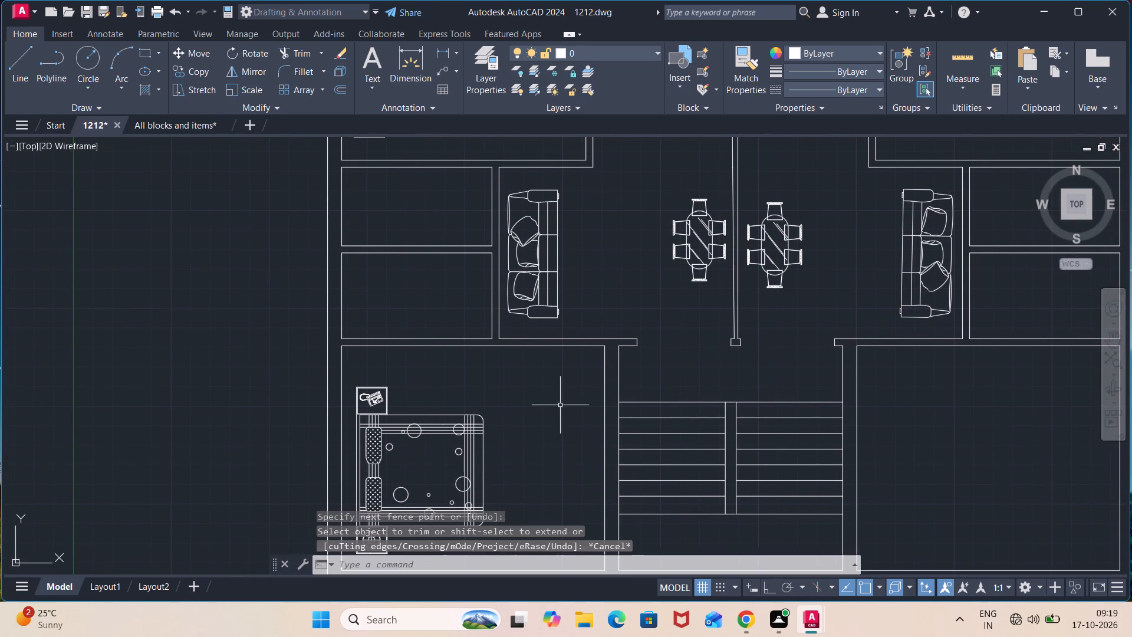
Draw a short line across the western bedroom's north wall near its east corner, and offset it 3'3" to the west.
scroll(557, 387, "up", 1)
key("l")
key("Return")
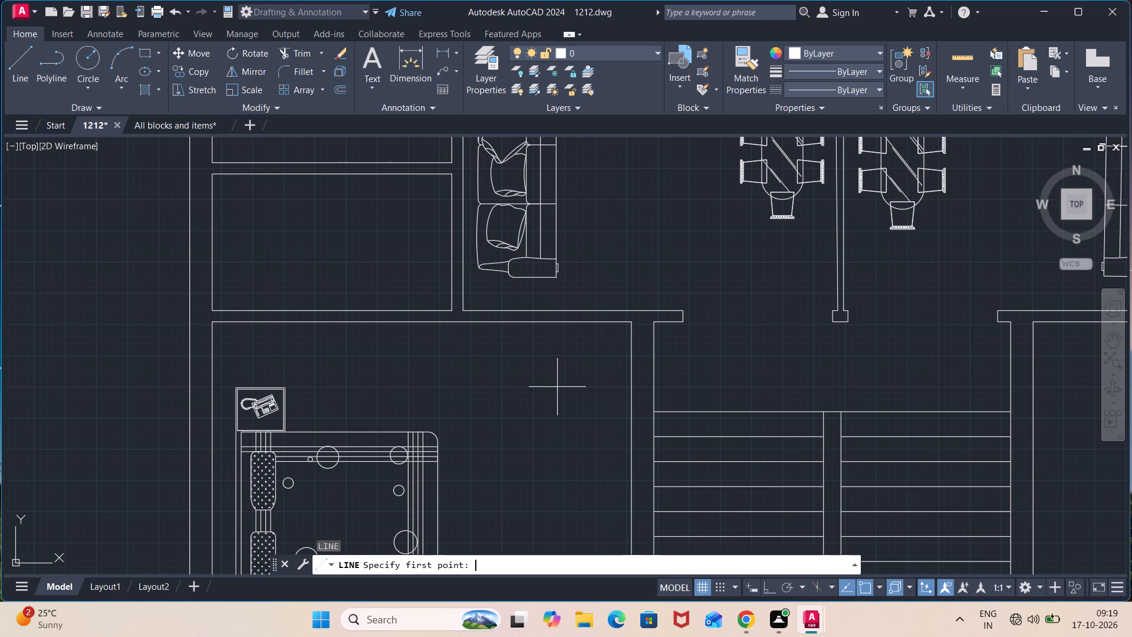
left_click(613, 307)
left_click(615, 321)
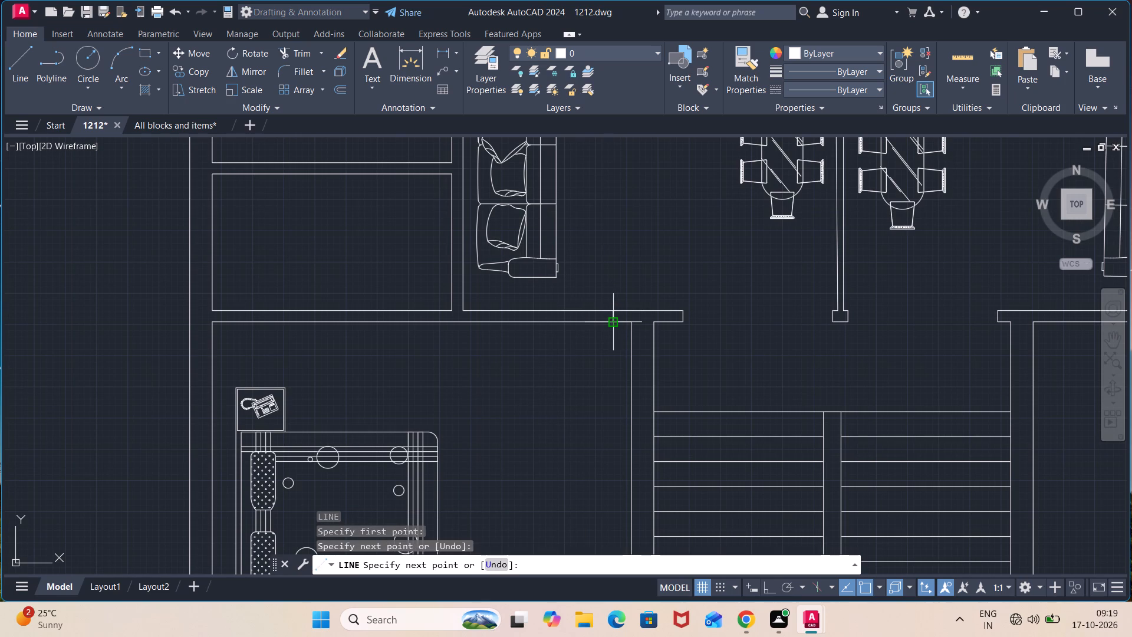
key("Escape")
scroll(615, 321, "up", 2)
key("o")
key("Return")
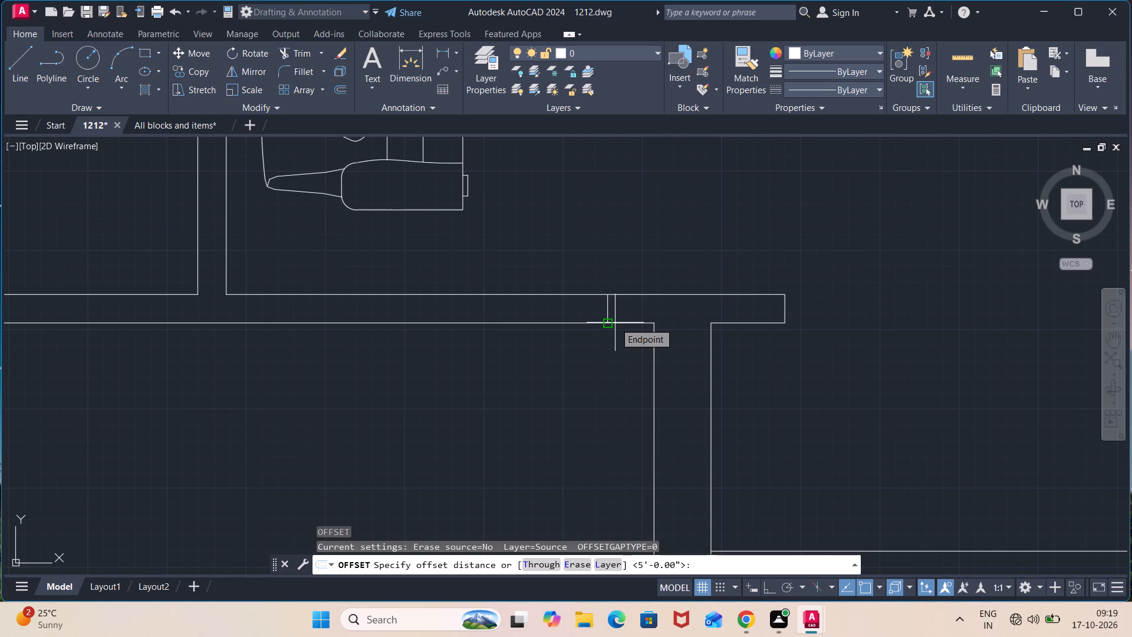
key("3")
type("'3\"")
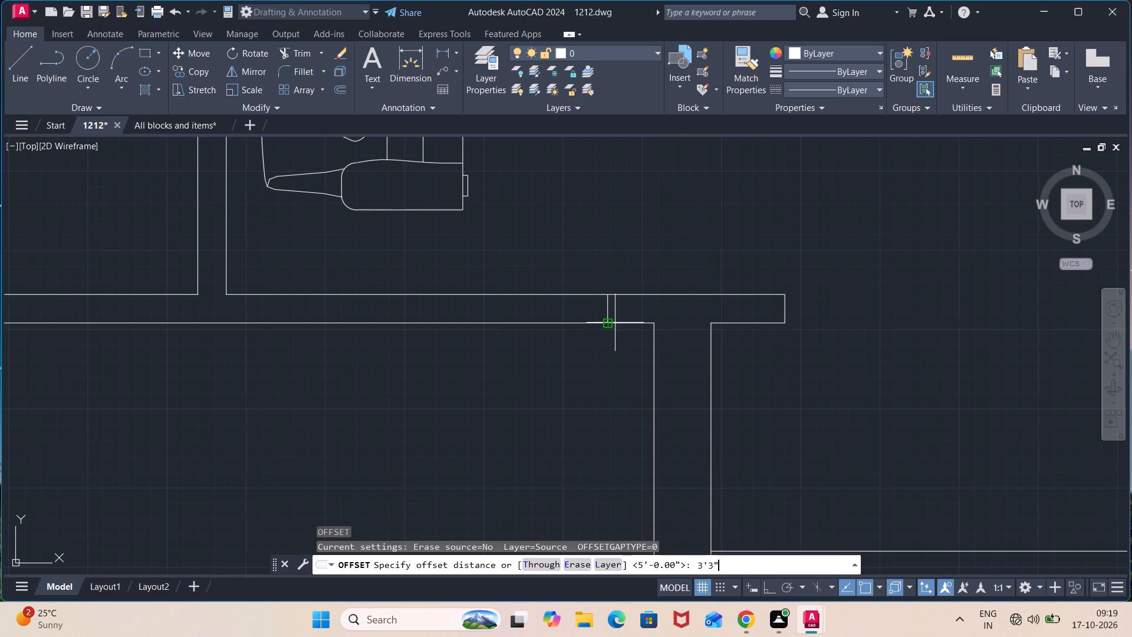
key("Return")
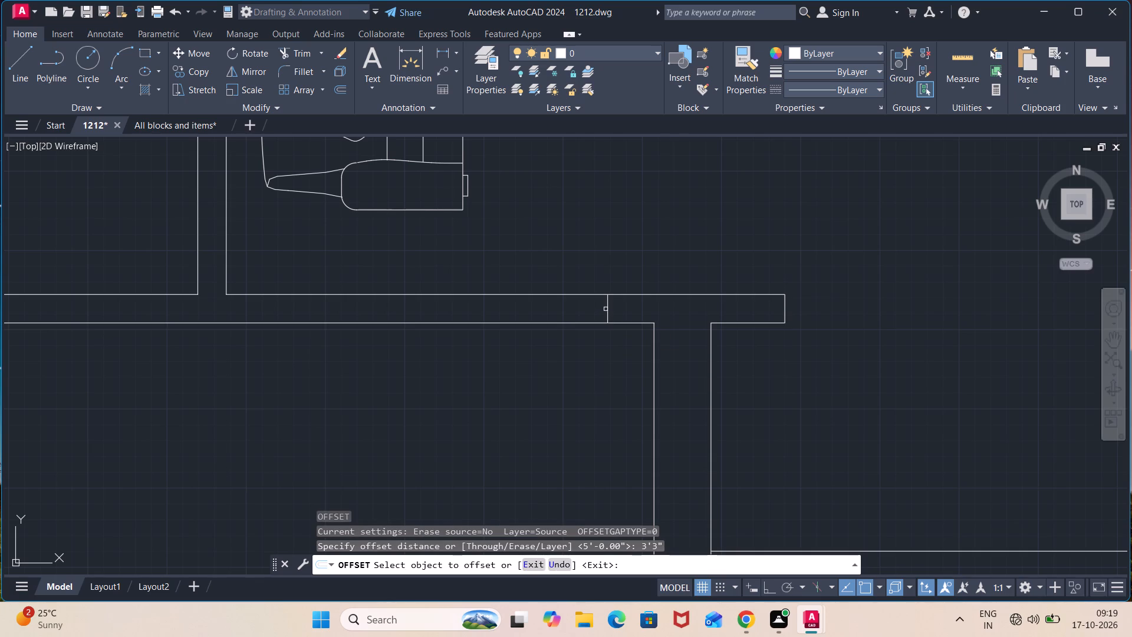
left_click(608, 311)
left_click(547, 306)
scroll(644, 325, "down", 2)
middle_click_drag(778, 343, 694, 356)
key("Escape")
Trim the wall lines between the two cross lines in the southwest bedroom's north wall to open the 3'3" doorway.
type("tr")
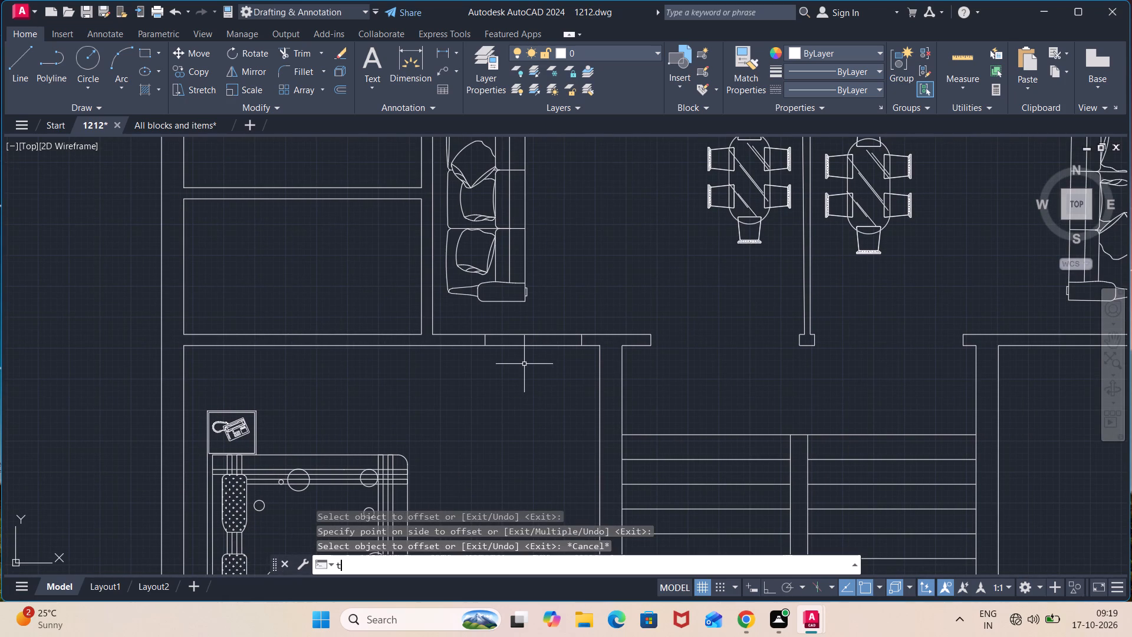
key("Return")
left_click(537, 362)
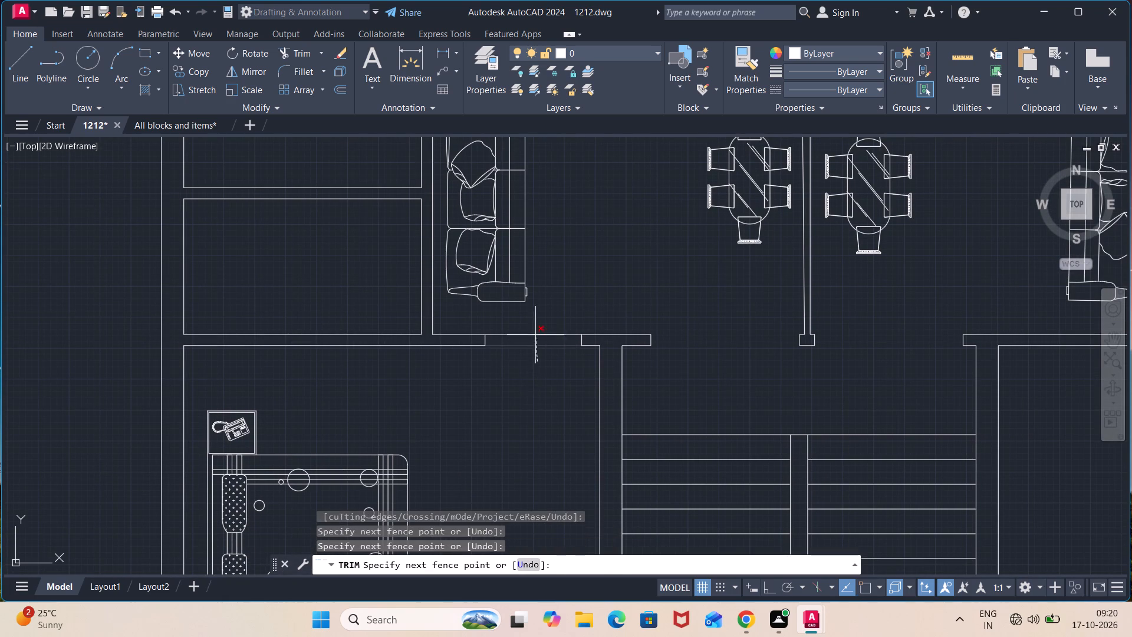
left_click(534, 324)
middle_click_drag(723, 363, 519, 390)
middle_click_drag(711, 396, 680, 396)
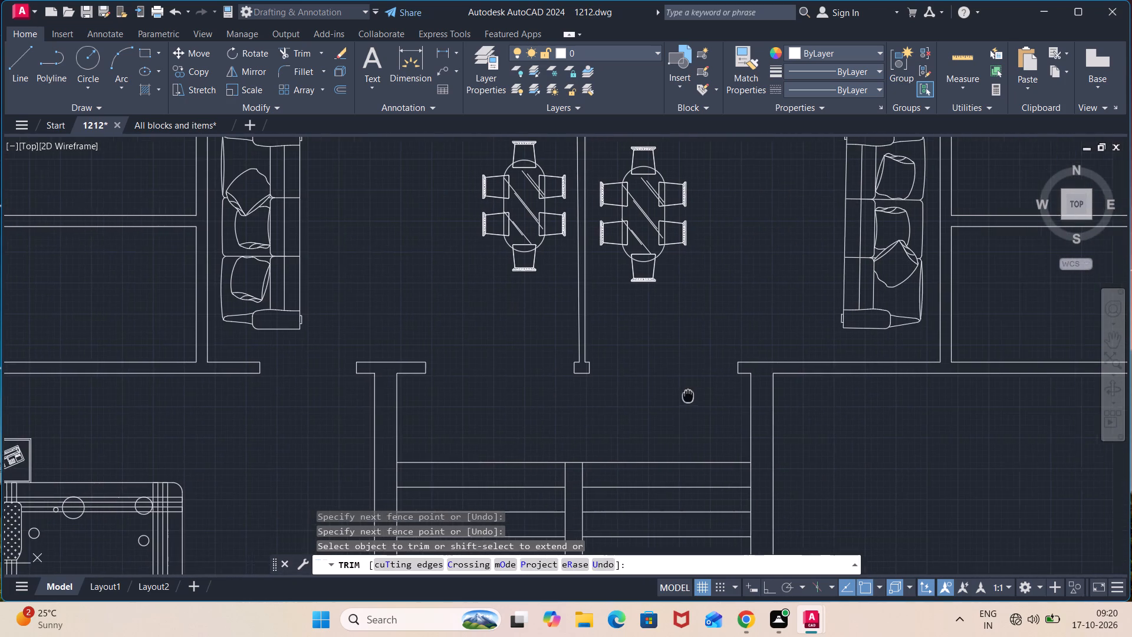
middle_click_drag(680, 396, 602, 392)
key("Escape")
Draw a short line across the southeast bedroom's north wall near its west corner, and offset it 3'3" to the east.
scroll(705, 383, "up", 2)
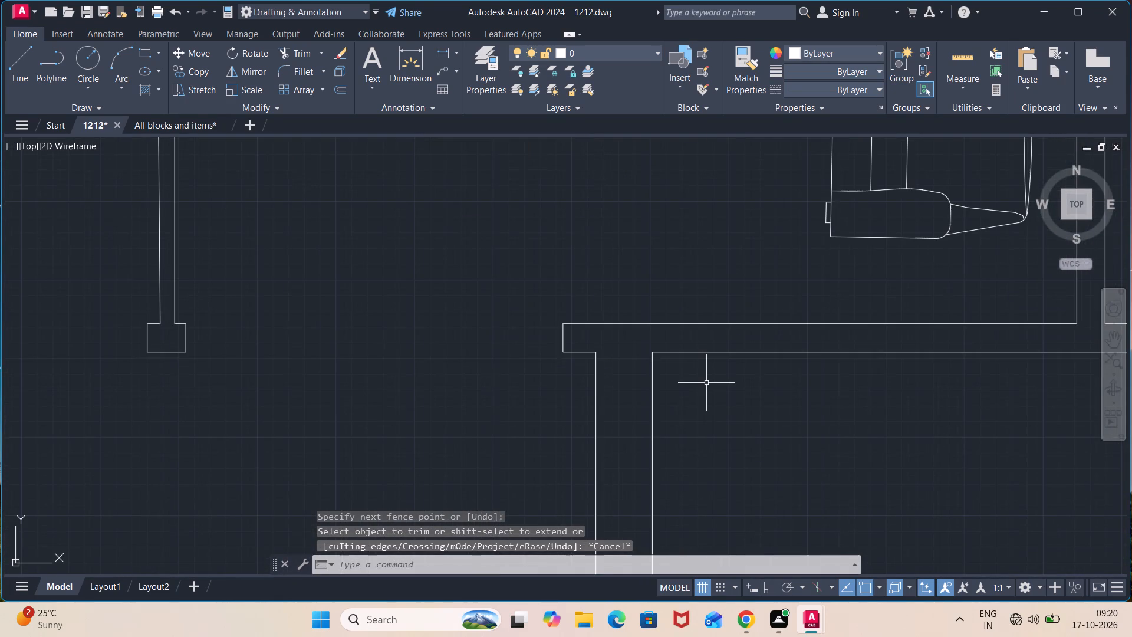
key("l")
key("Return")
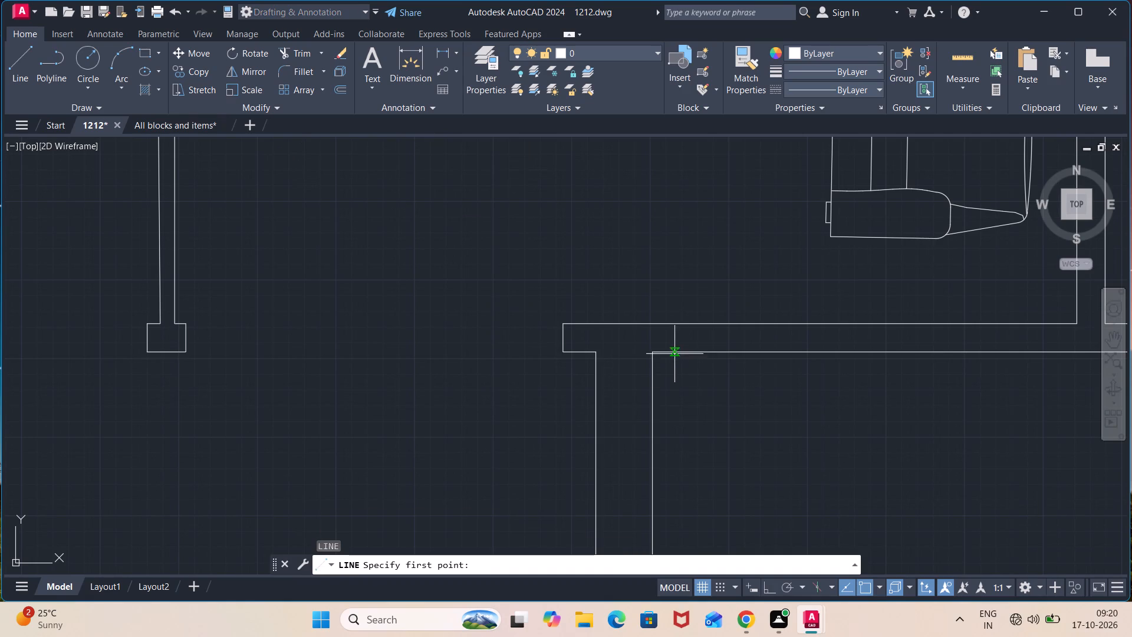
left_click(674, 354)
left_click(670, 321)
key("Escape")
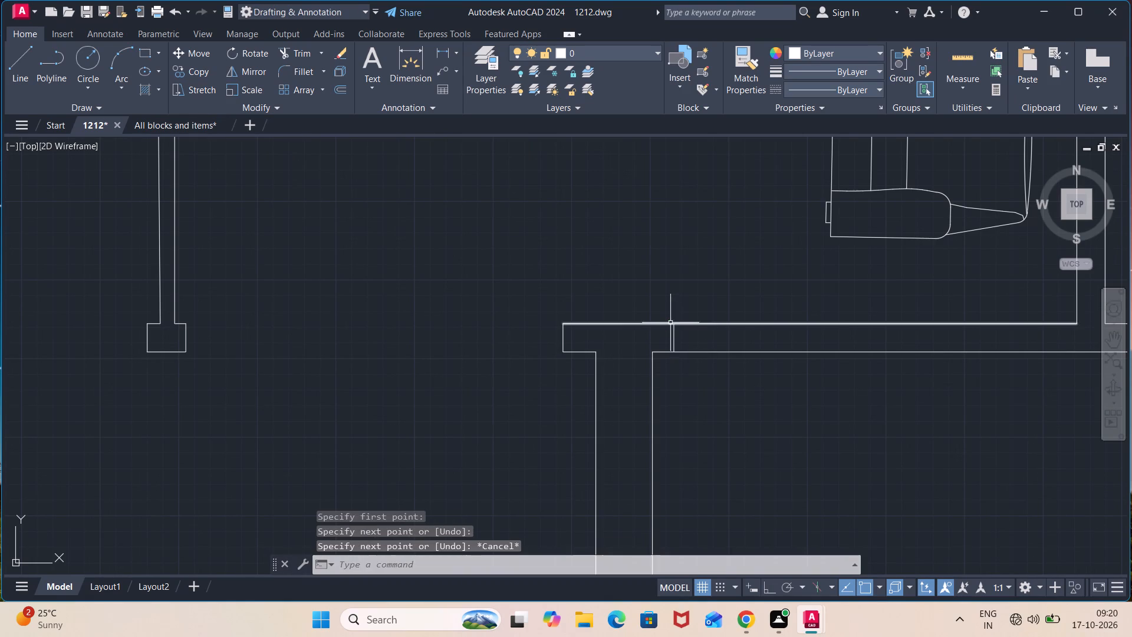
scroll(725, 384, "down", 2)
middle_click_drag(728, 386, 636, 385)
scroll(636, 385, "up", 1)
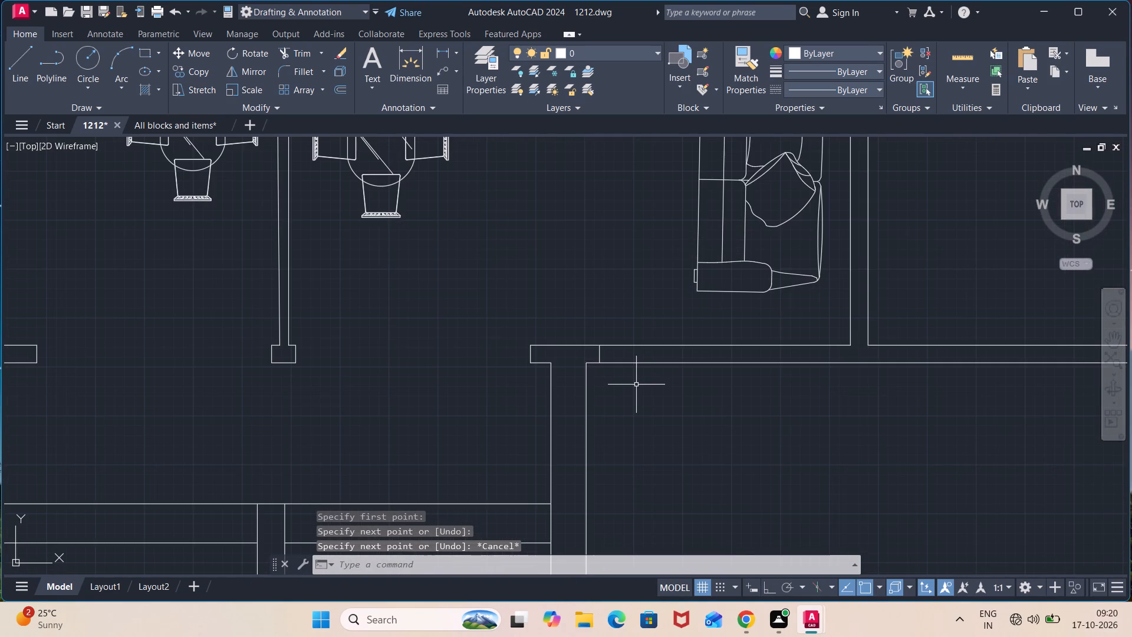
key("o")
key("Return")
key("Return")
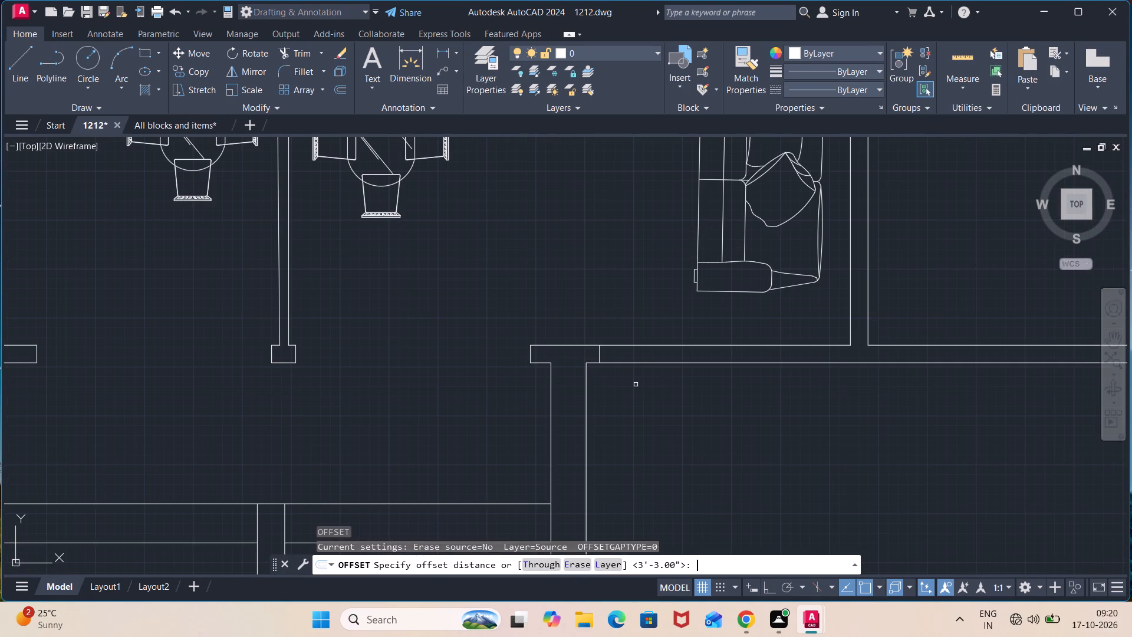
left_click(600, 357)
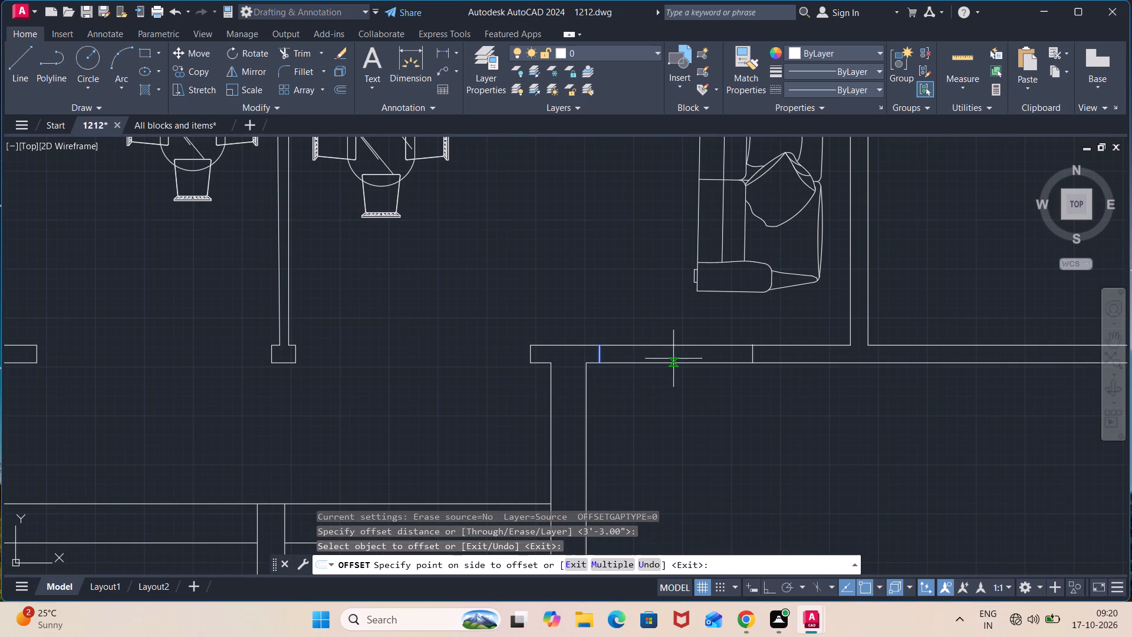
left_click(674, 359)
key("Escape")
Trim the wall lines between the two cross lines in the southeast bedroom's north wall to open the doorway.
scroll(651, 419, "down", 1)
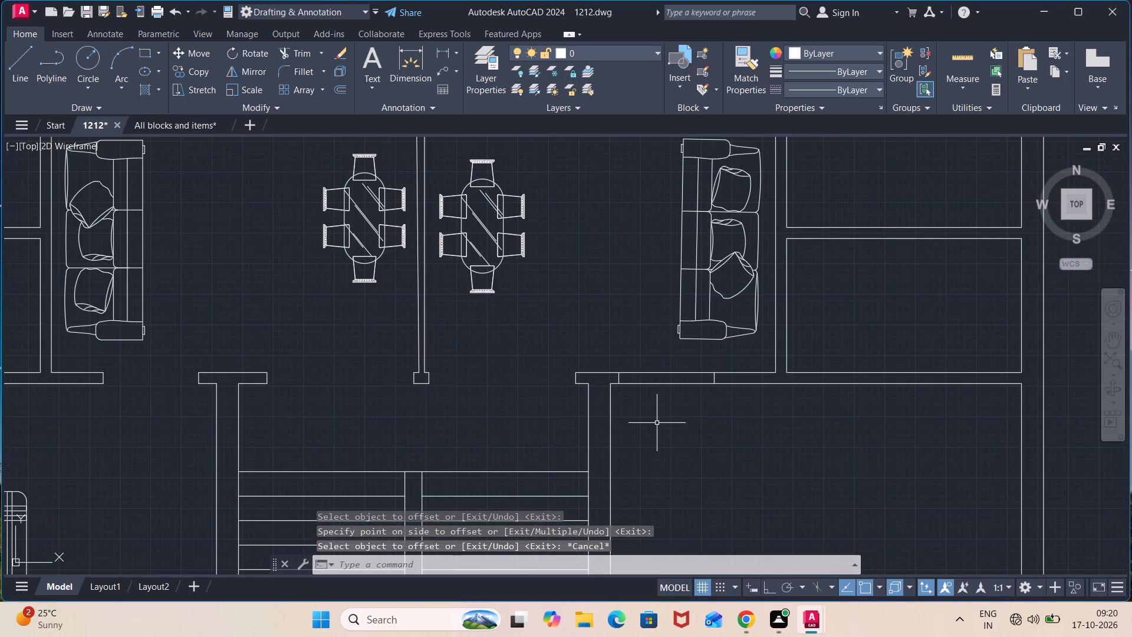
type("tr")
key("Return")
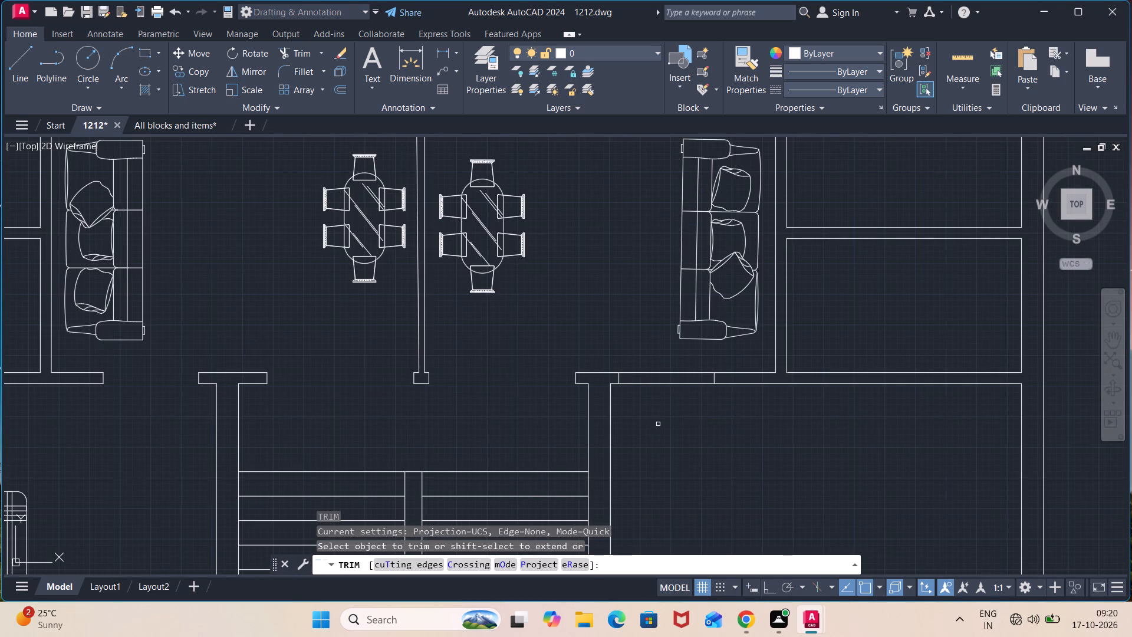
left_click(662, 403)
left_click(662, 353)
scroll(737, 438, "down", 1)
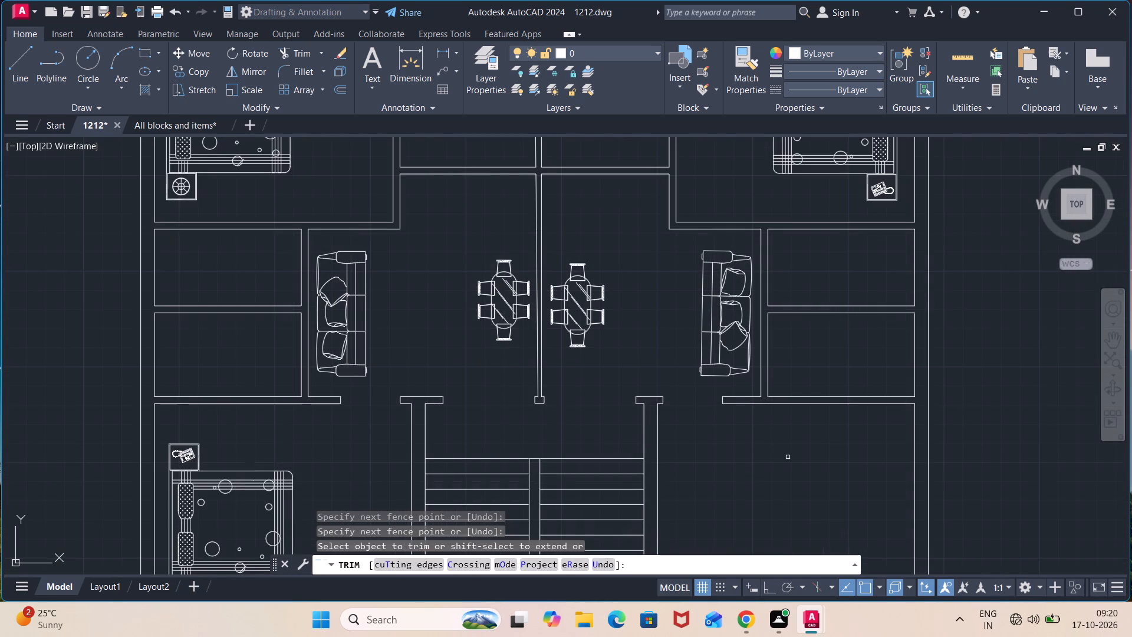
middle_click_drag(788, 461, 736, 362)
middle_click_drag(744, 426, 717, 372)
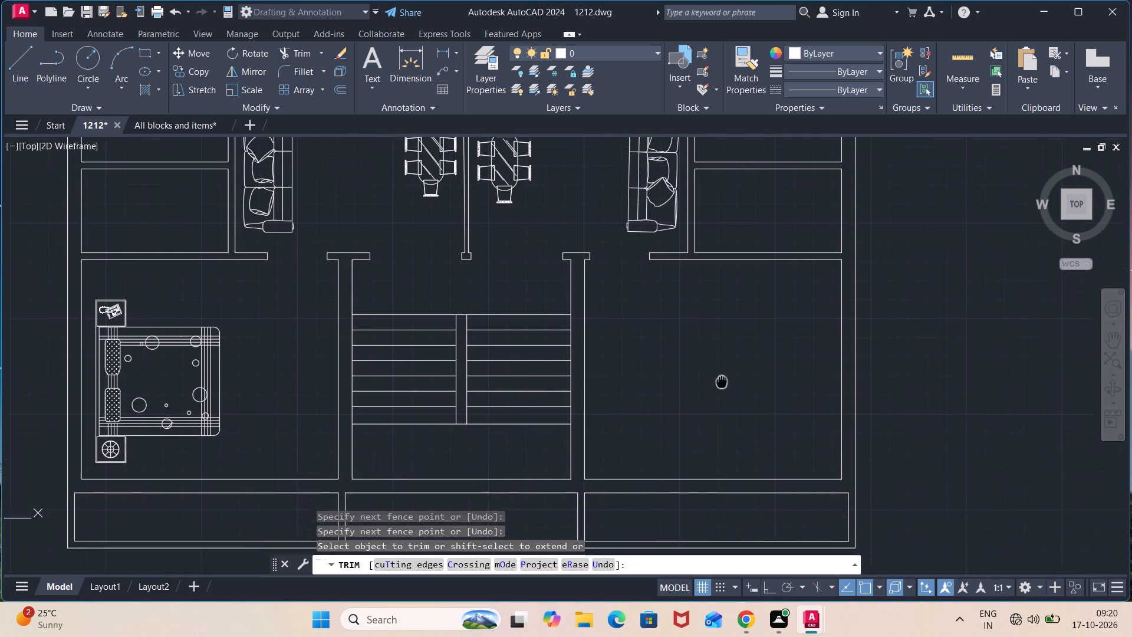
middle_click_drag(717, 372, 680, 310)
key("Escape")
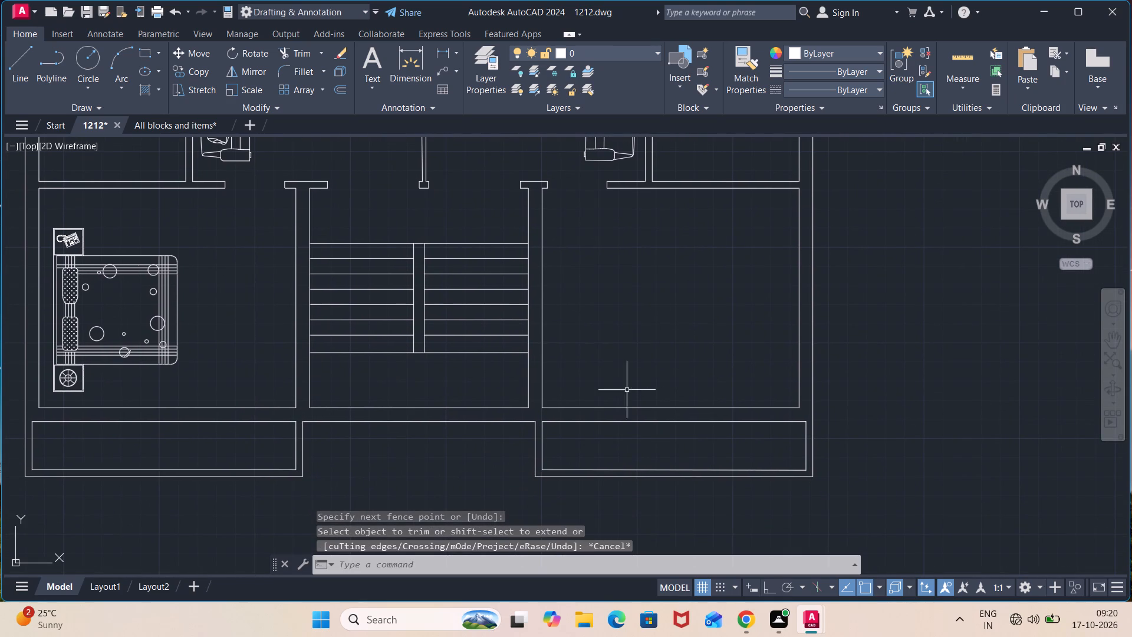
Draw a short line across the southeast bedroom's south wall near its west corner, and offset it 2'6" to the east.
middle_click_drag(587, 389, 580, 348)
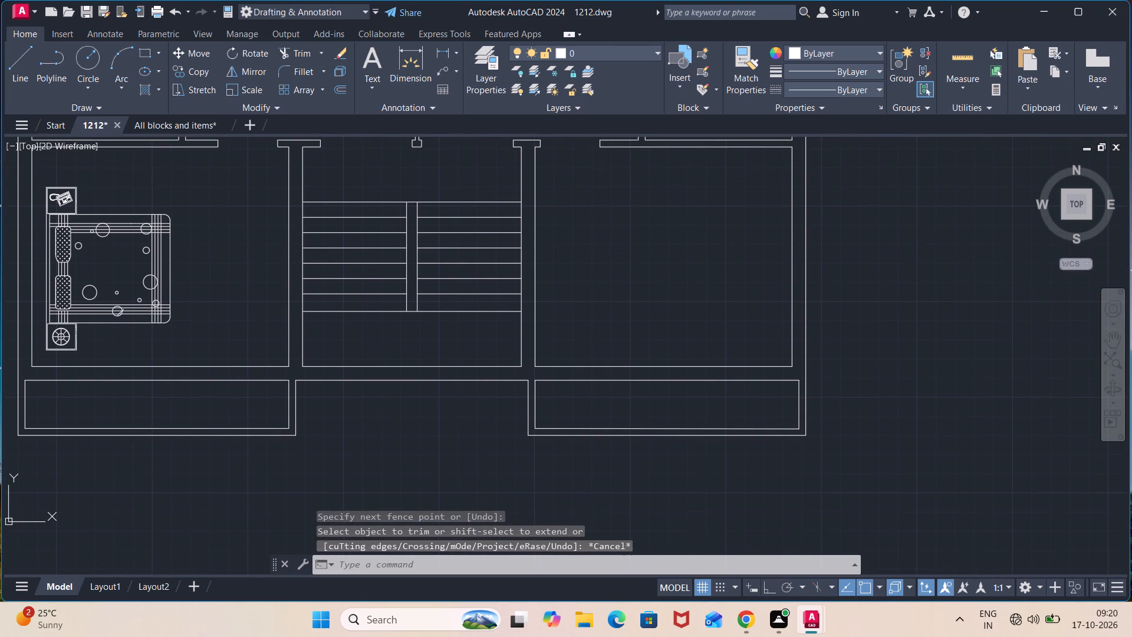
key("l")
key("Return")
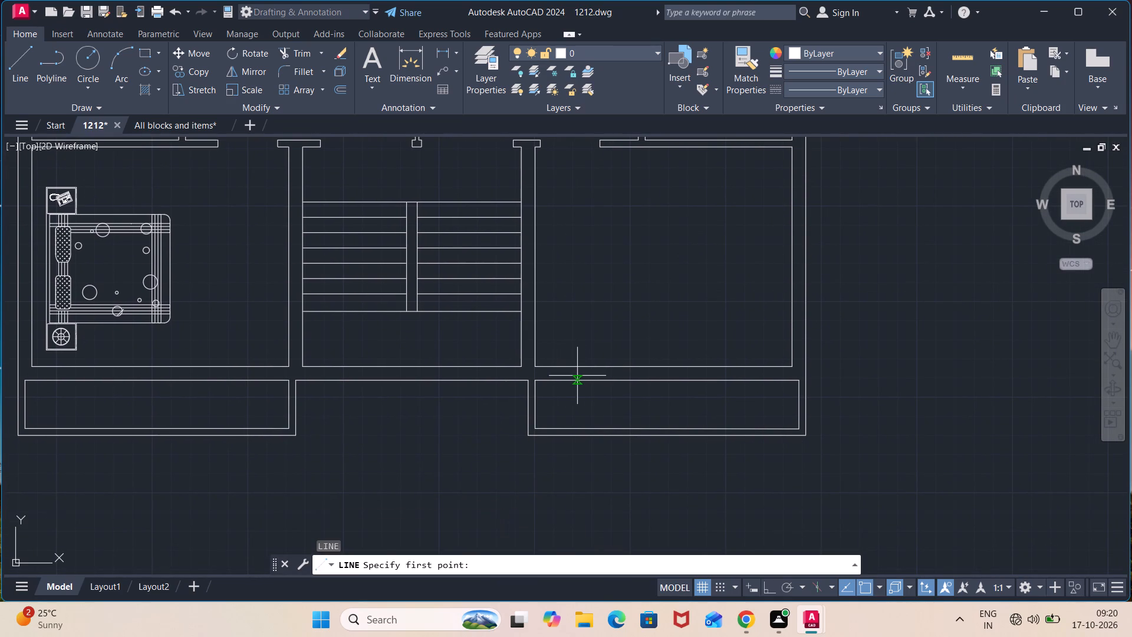
scroll(587, 373, "up", 1)
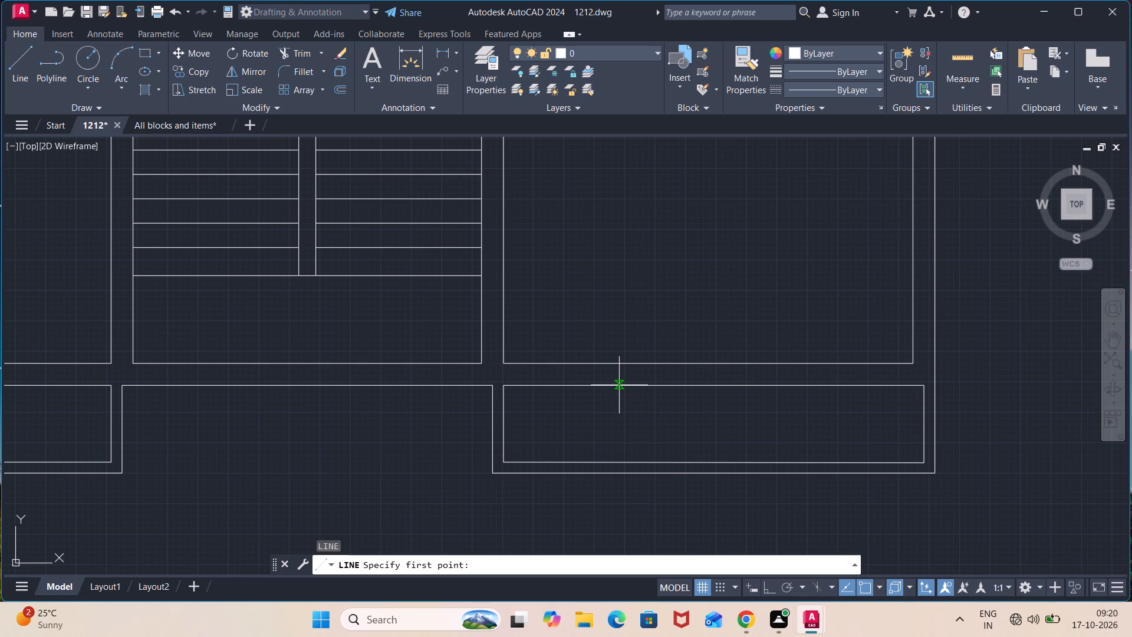
left_click(513, 386)
left_click(516, 360)
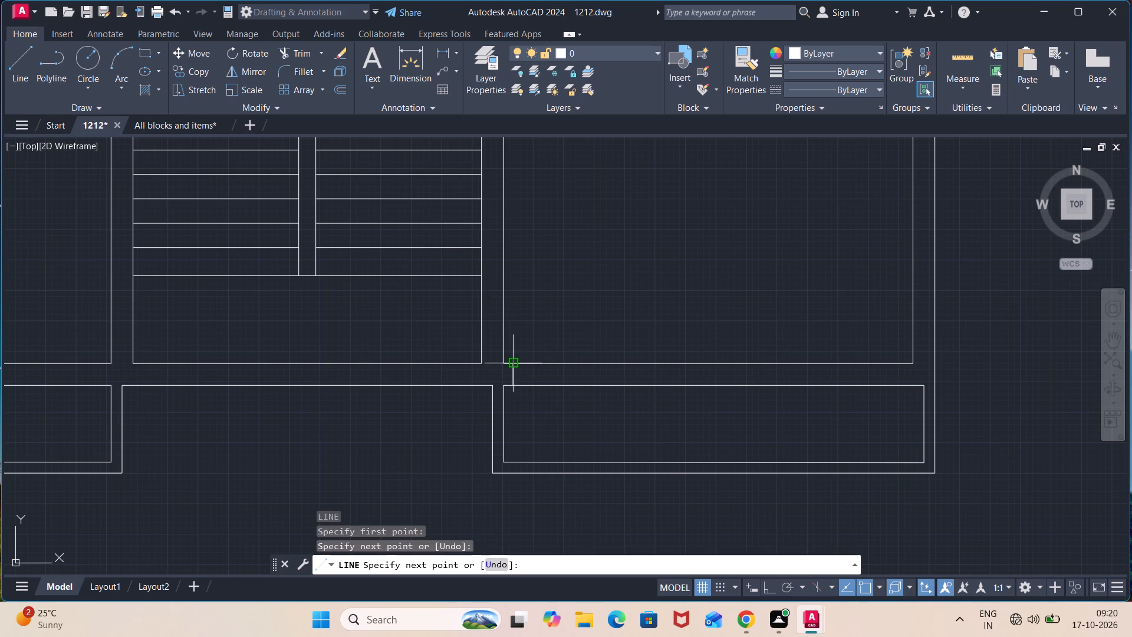
key("Escape")
key("o")
key("Return")
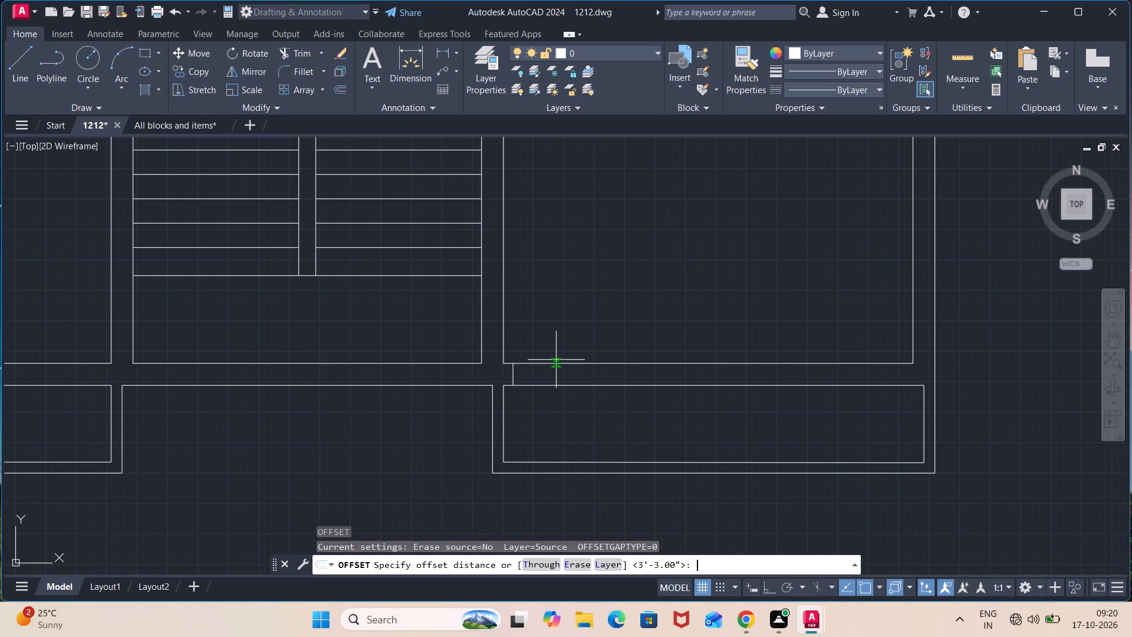
type("2'6\"")
key("Return")
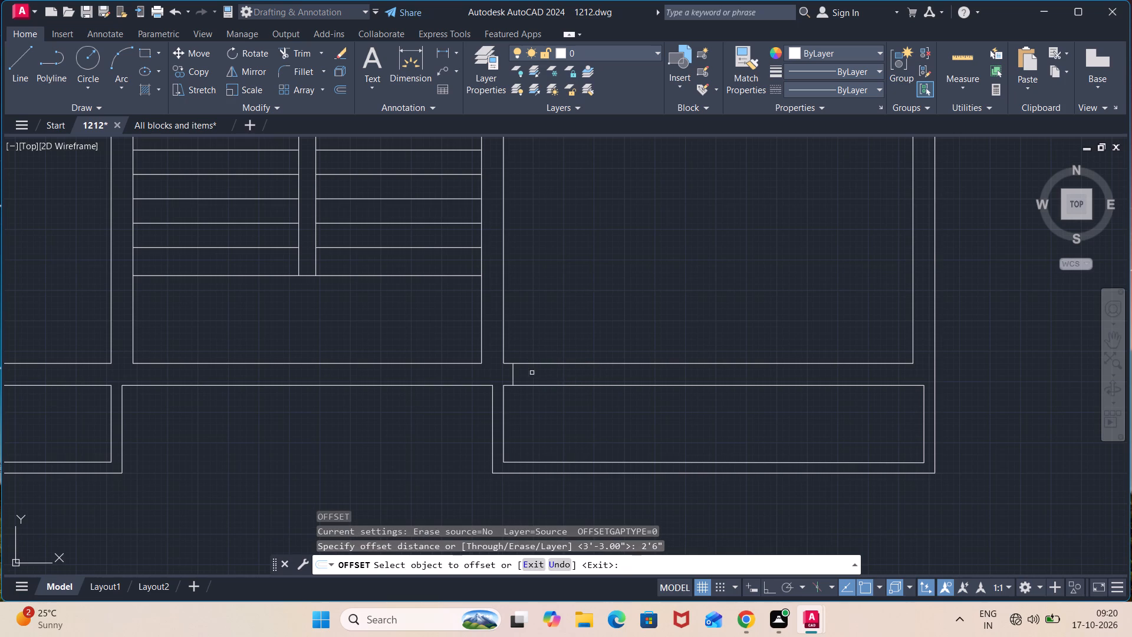
left_click(513, 379)
left_click(558, 378)
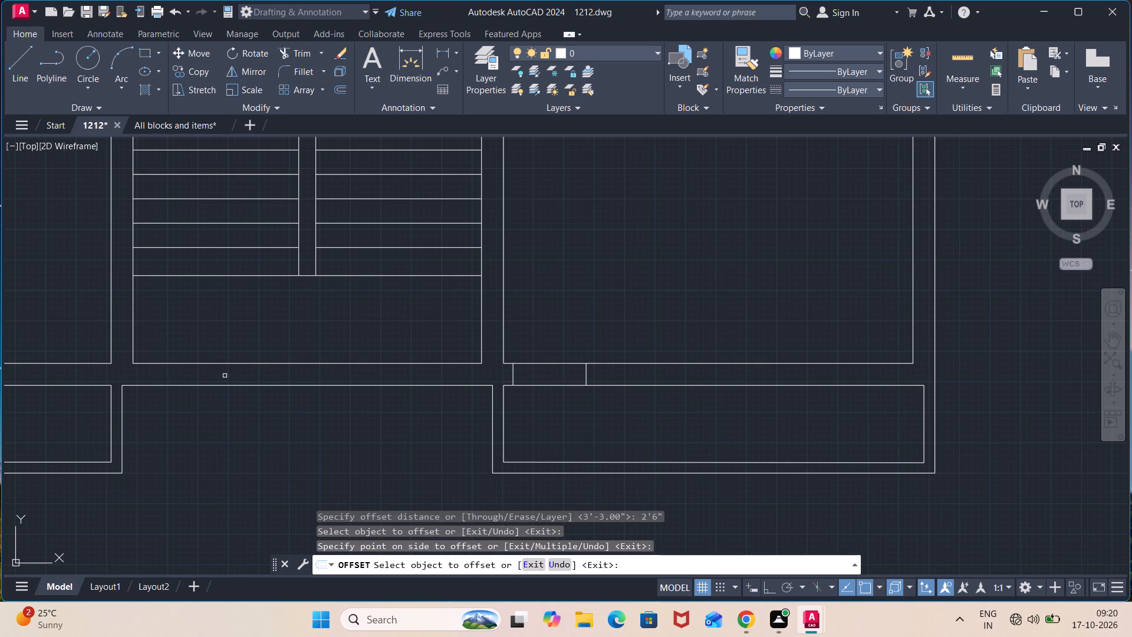
middle_click_drag(225, 376, 439, 382)
key("Escape")
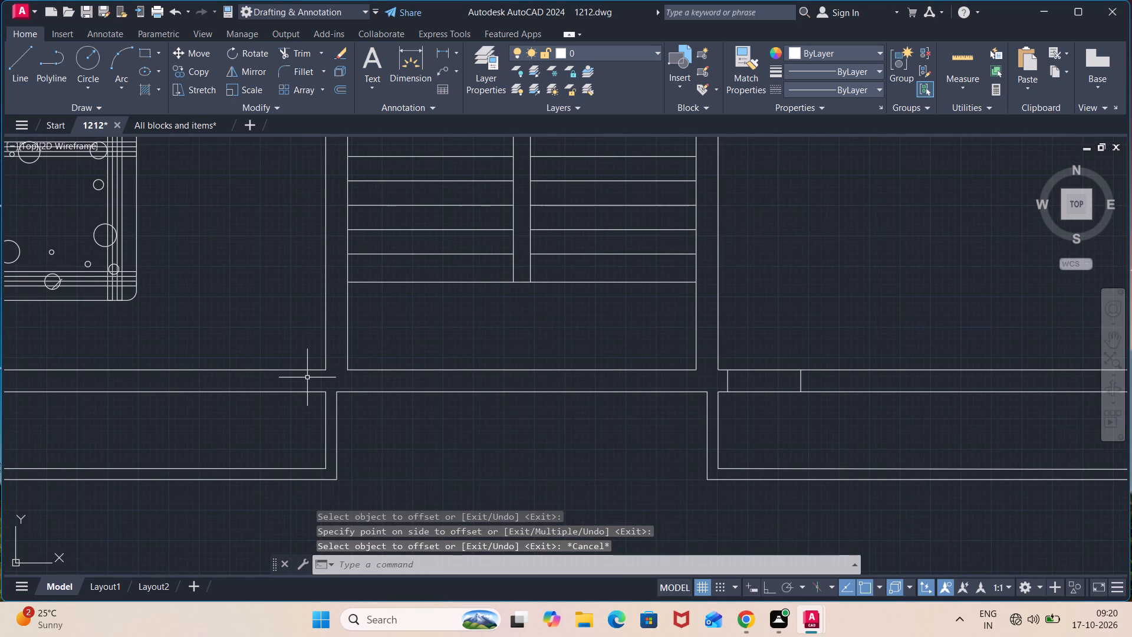
Draw a short line across the southwest bedroom's south wall near its east corner, and offset it 2'6" to the west.
key("l")
key("Return")
left_click(314, 392)
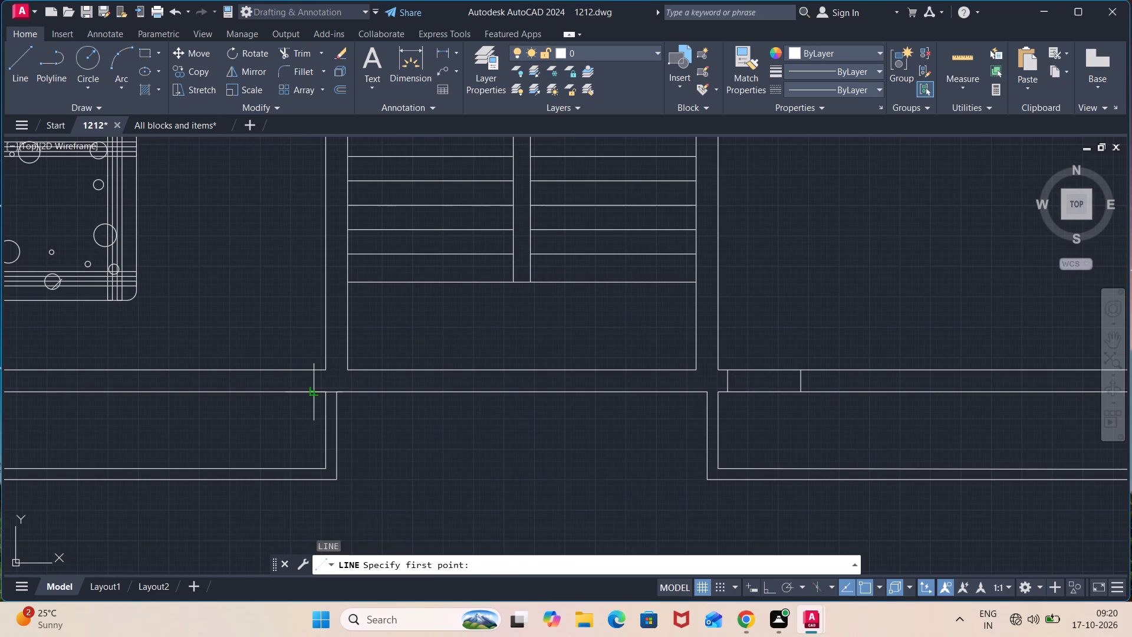
left_click(315, 368)
key("Escape")
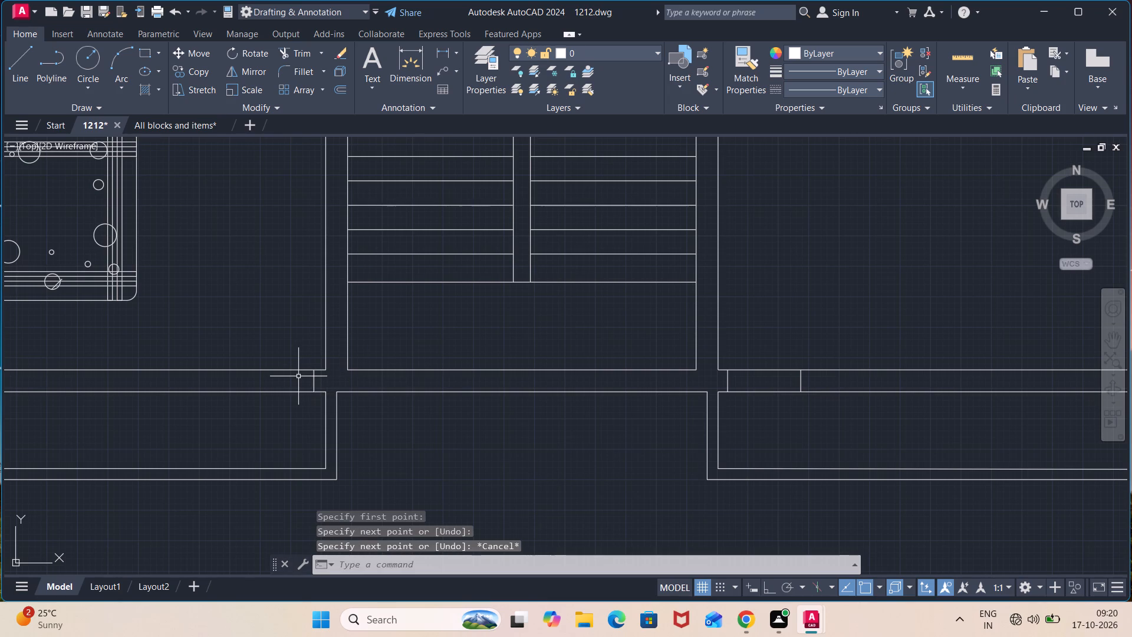
key("o")
key("Return")
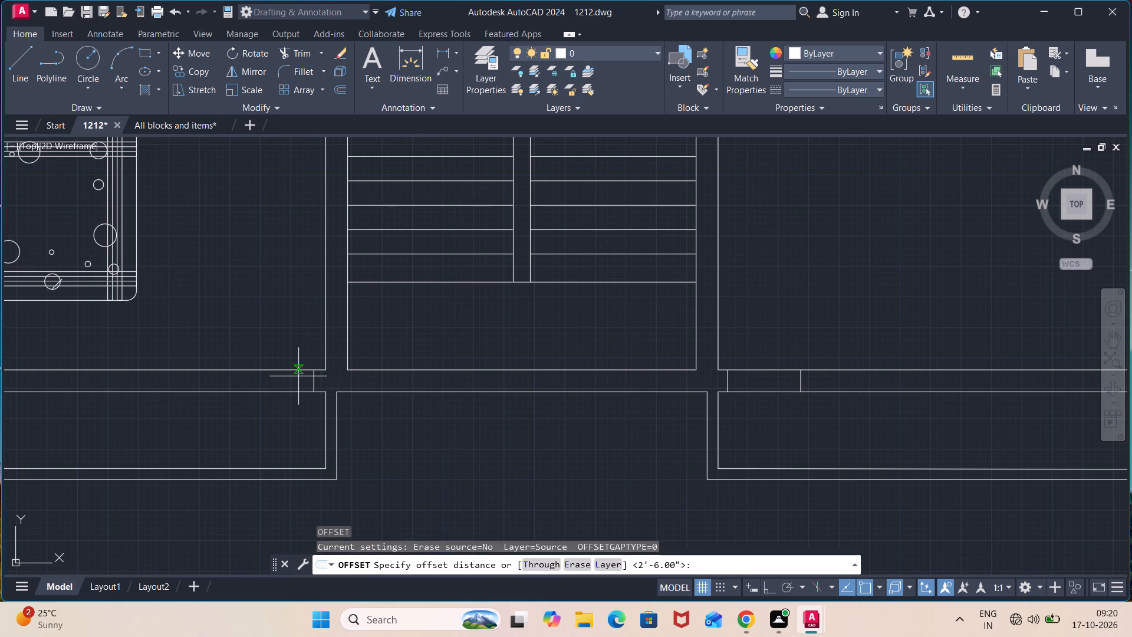
key("Return")
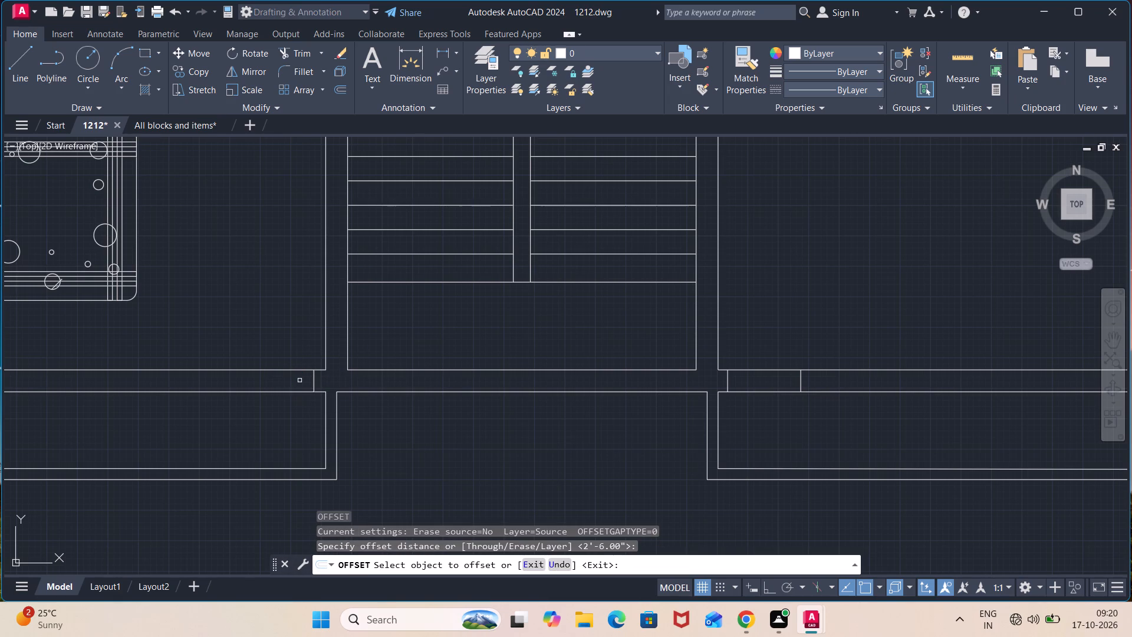
left_click(314, 381)
left_click(237, 382)
key("Escape")
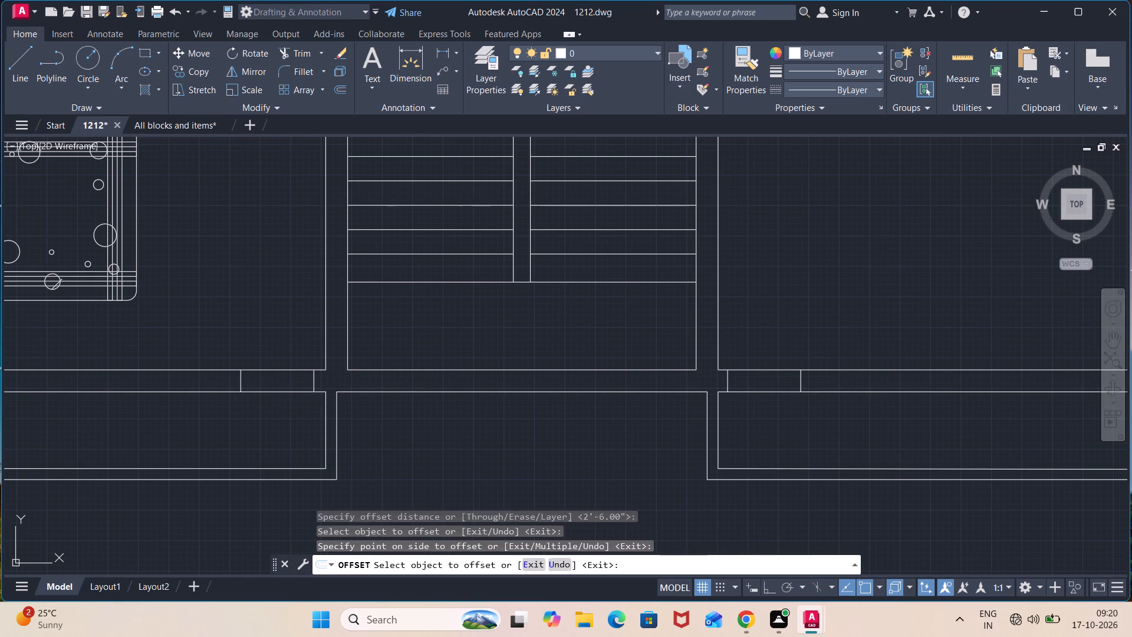
Trim the wall lines between each pair of cross lines to open both 2'6" doorways in the southern bedrooms' south walls.
type("tr")
key("Return")
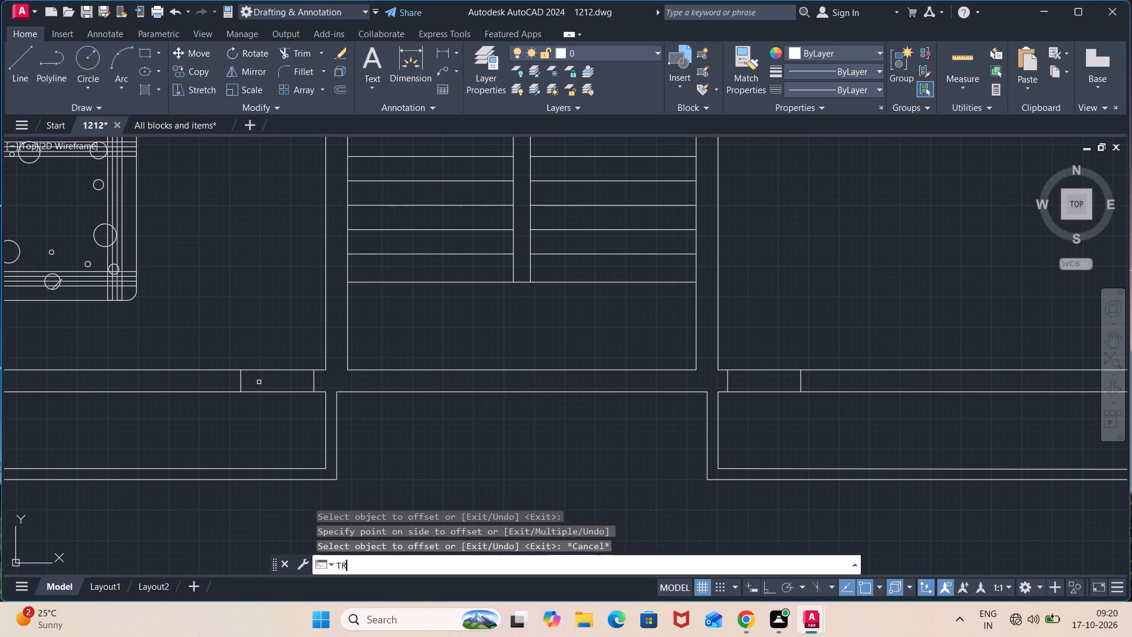
left_click(273, 402)
left_click(279, 358)
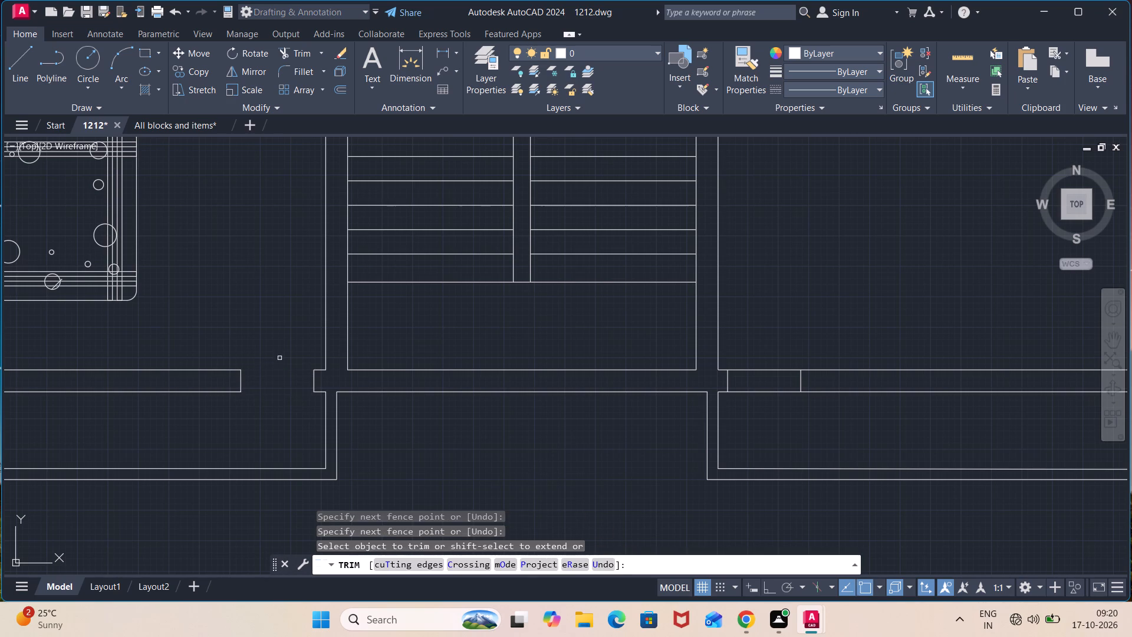
left_click(755, 409)
left_click(758, 323)
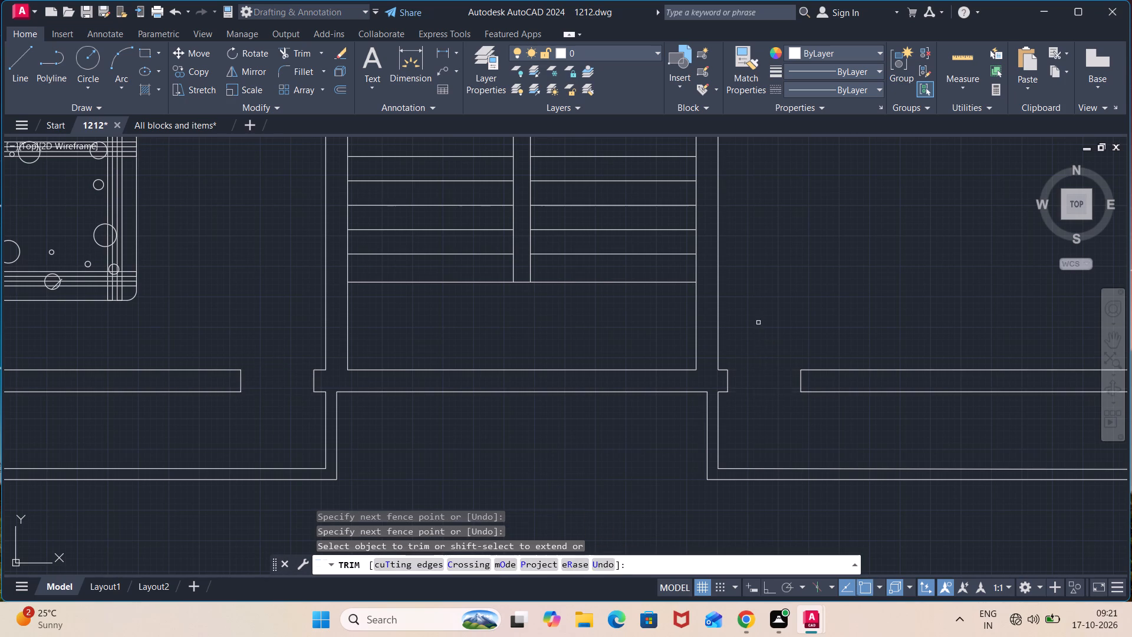
scroll(758, 322, "down", 3)
middle_click_drag(761, 297, 757, 339)
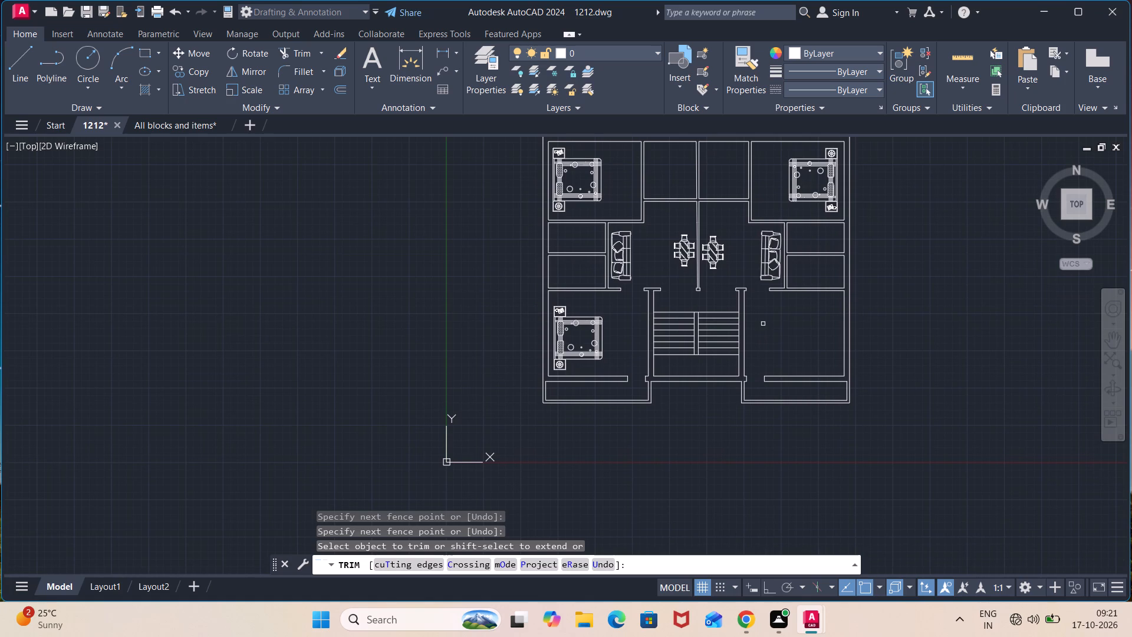
scroll(763, 324, "up", 1)
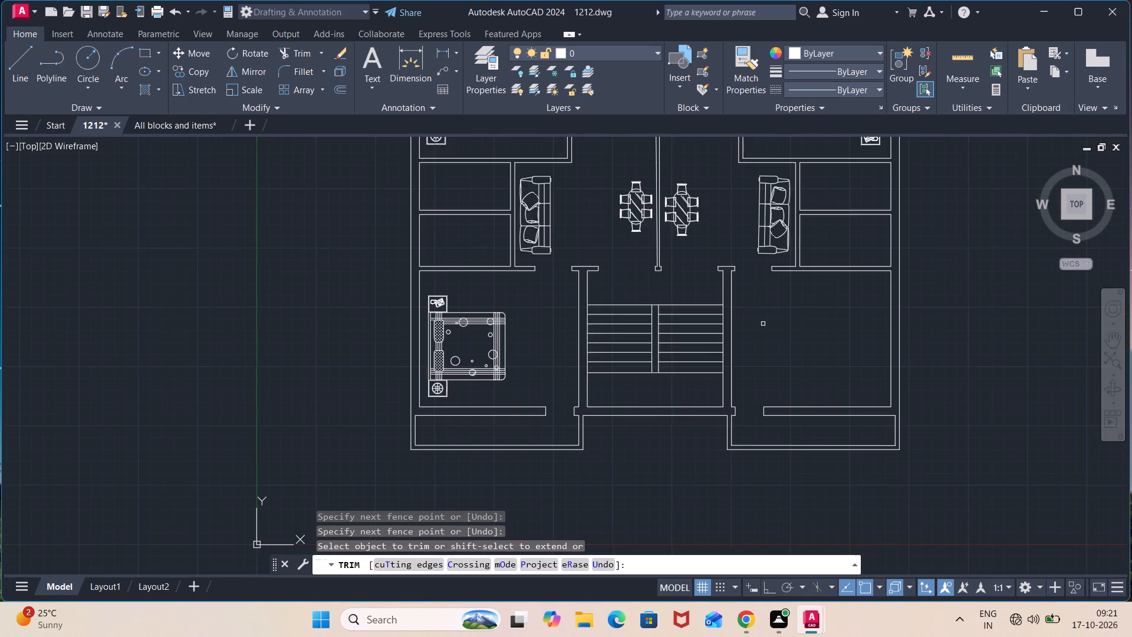
scroll(763, 324, "up", 1)
middle_click_drag(763, 324, 716, 361)
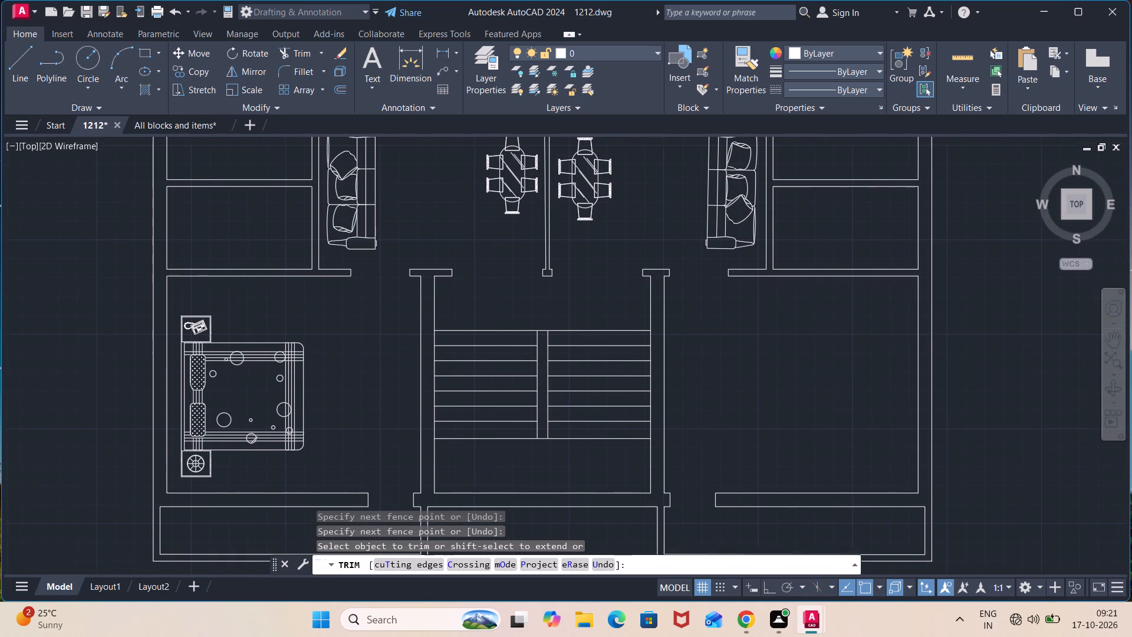
key("Escape")
Draw a short line across the wall between the southeast bedroom and the small room north of it, and offset it 2'6" to the east.
scroll(797, 298, "up", 3)
middle_click_drag(797, 298, 757, 354)
scroll(755, 356, "down", 2)
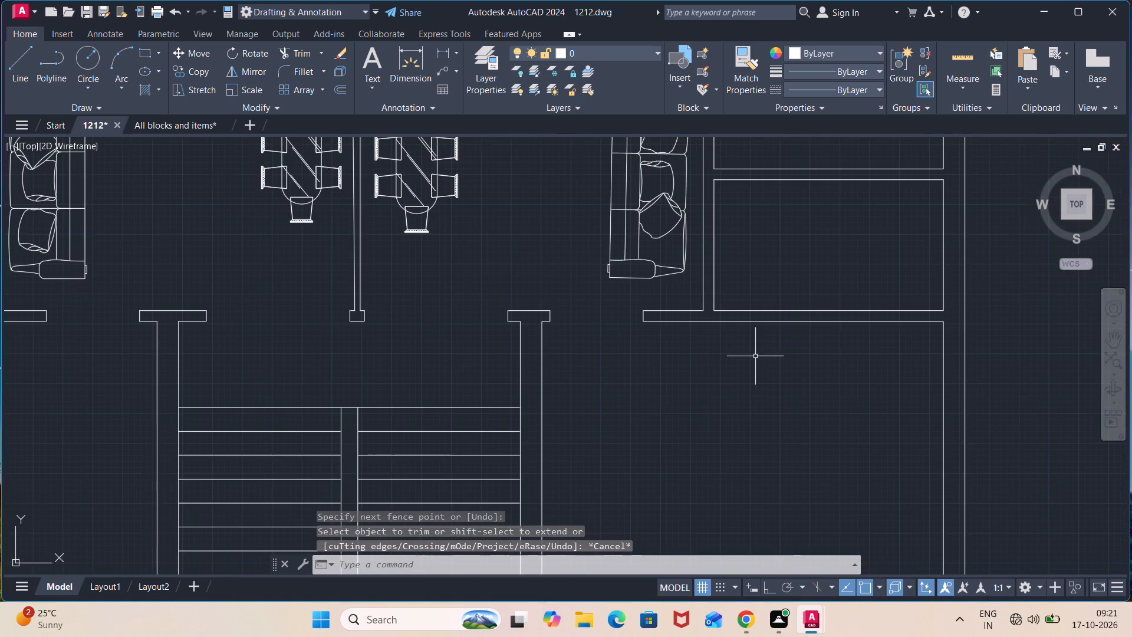
scroll(755, 357, "down", 1)
key("l")
key("Return")
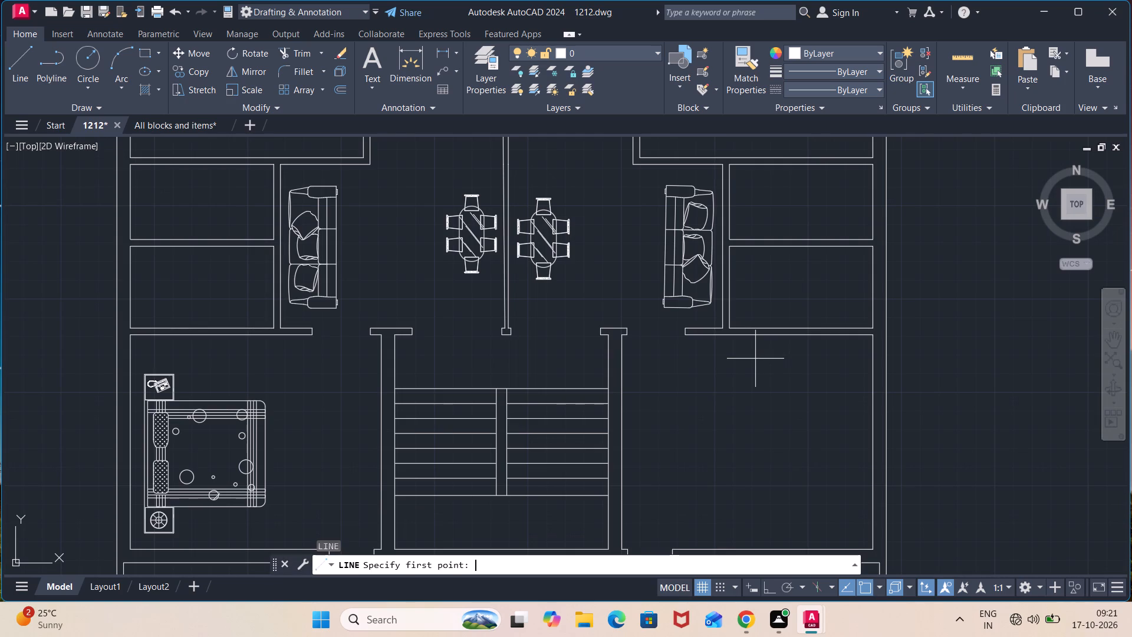
scroll(746, 339, "up", 1)
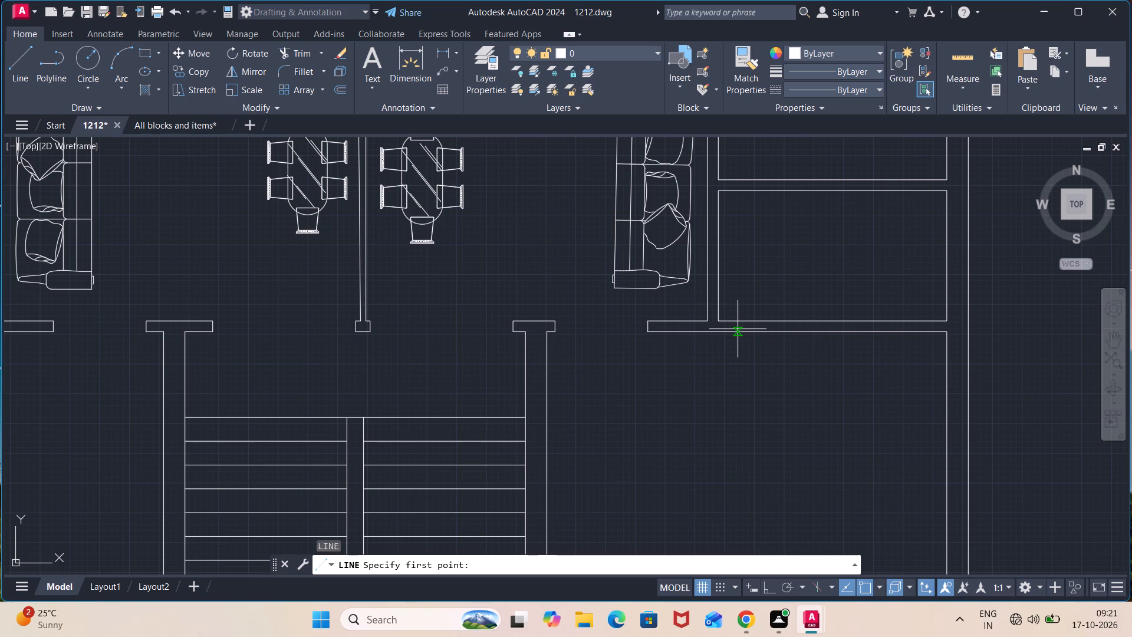
left_click(739, 330)
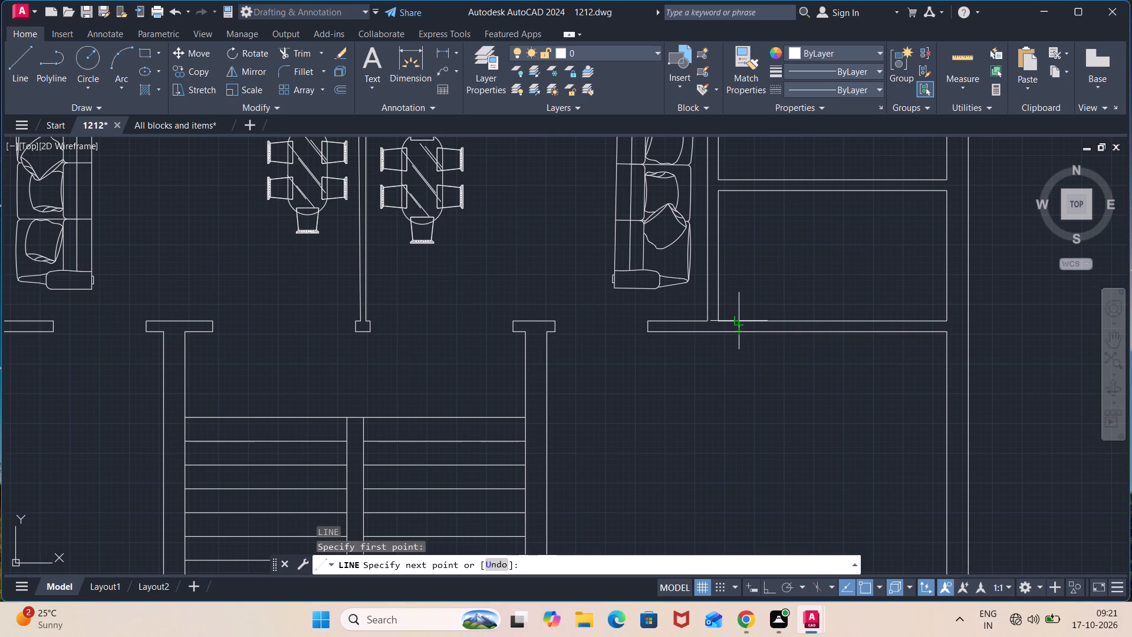
left_click(735, 318)
key("Escape")
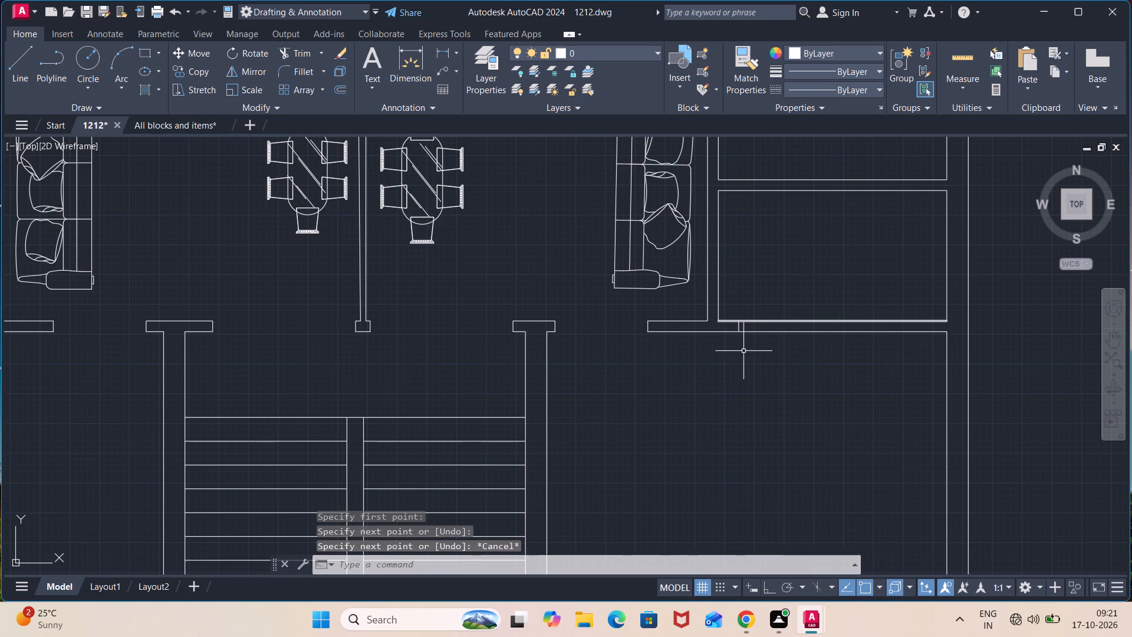
key("o")
key("Return")
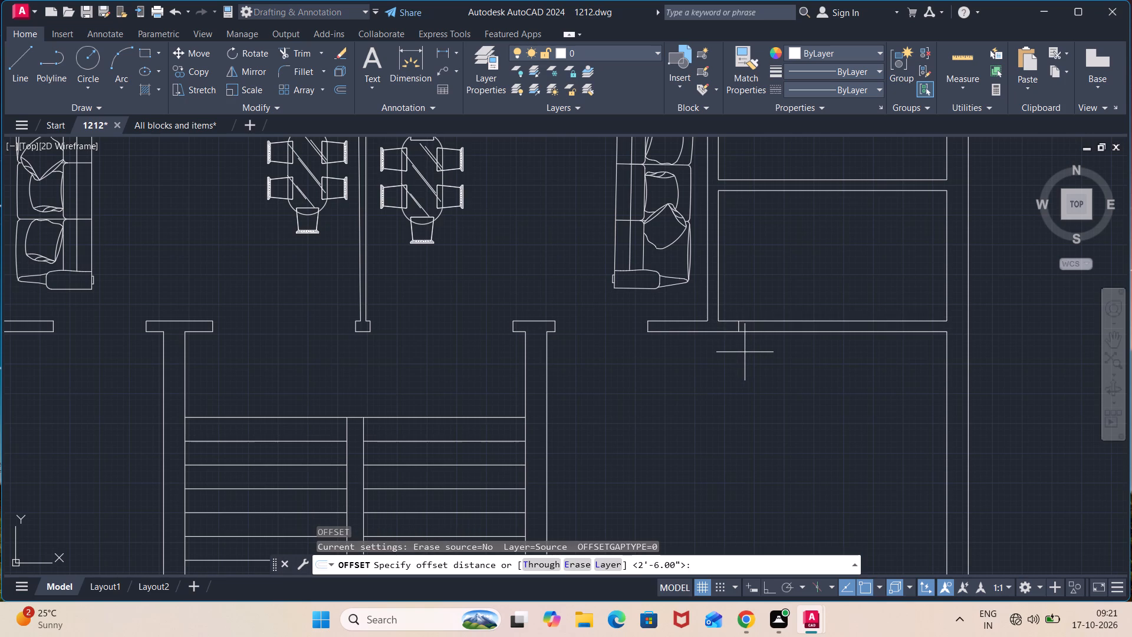
key("Return")
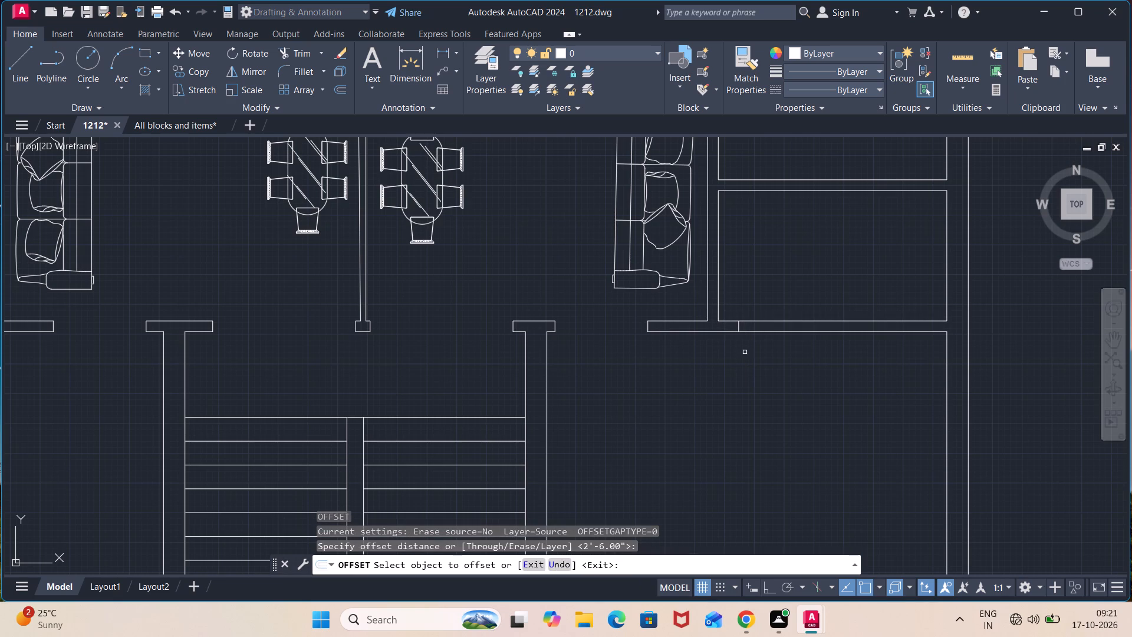
left_click(741, 325)
left_click(791, 329)
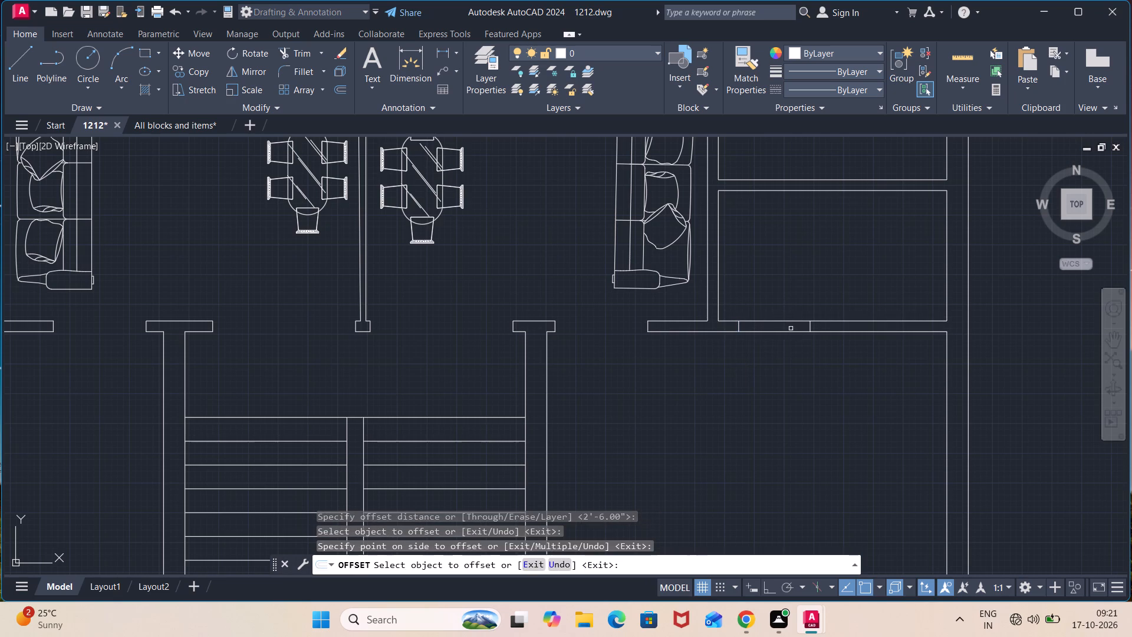
key("Escape")
Draw a short line across the partition between the two small east rooms near its west end, and offset it 2'6" to the east.
key("l")
key("Return")
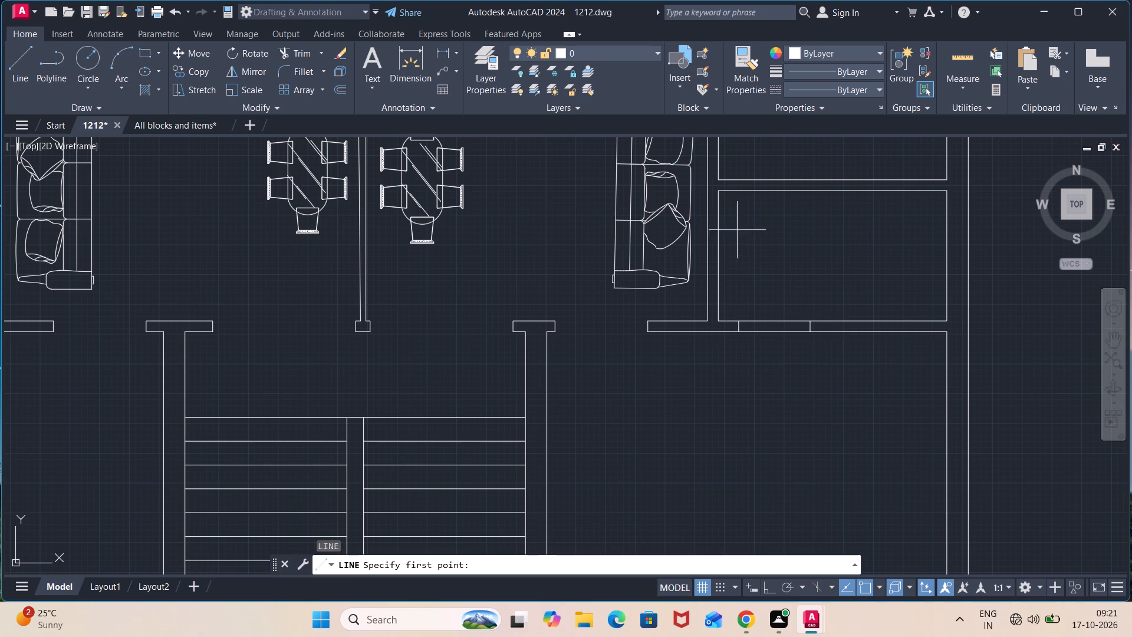
left_click(738, 190)
left_click(738, 178)
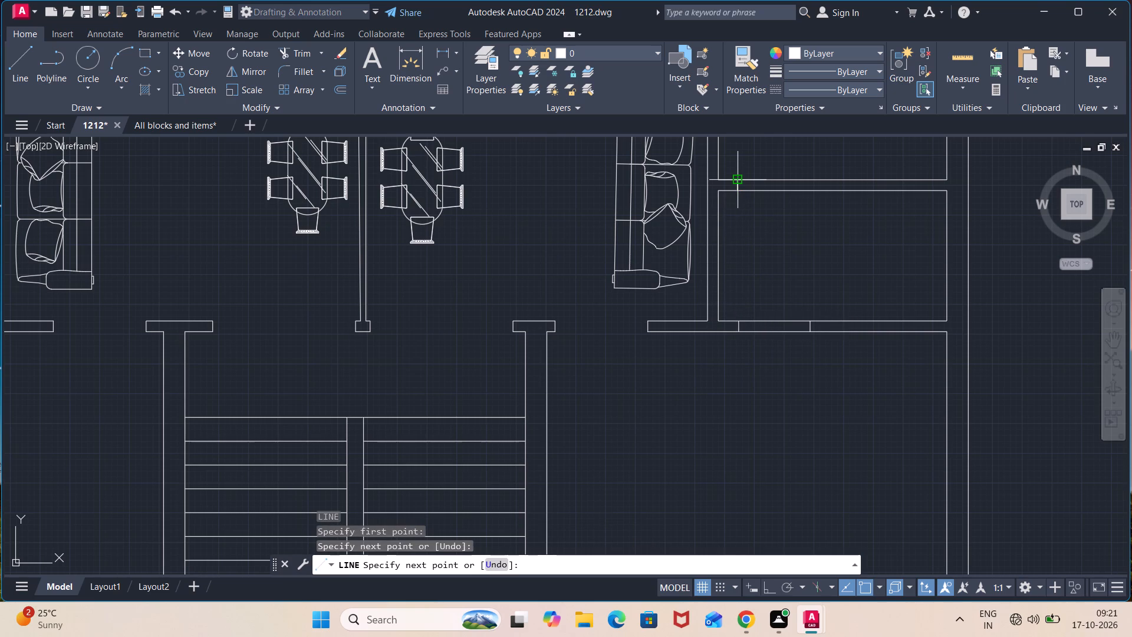
key("Escape")
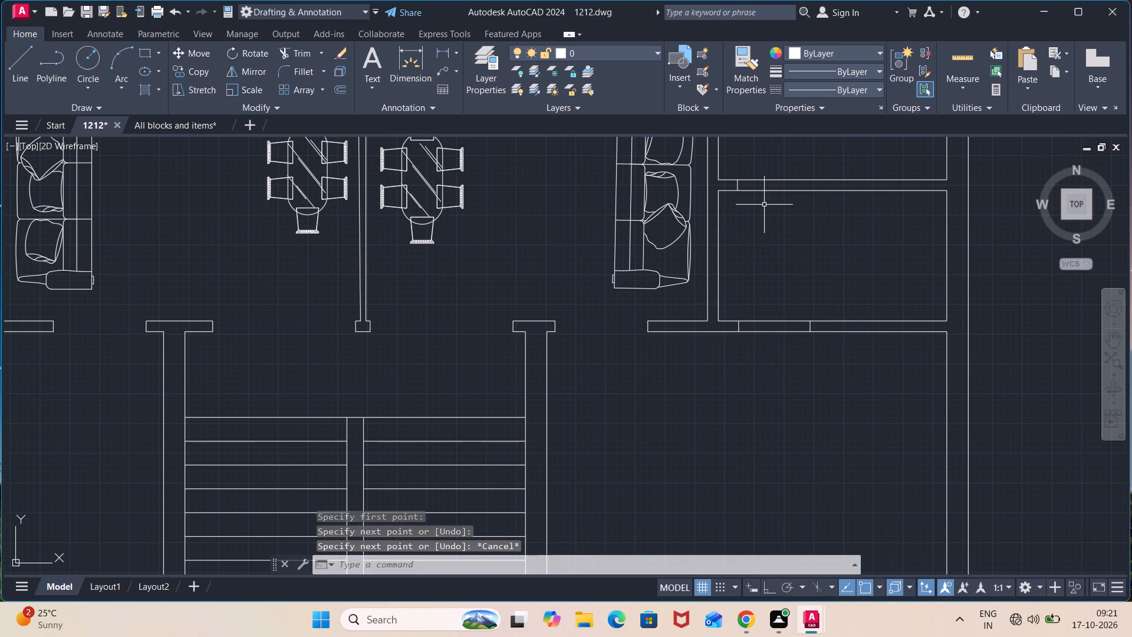
key("o")
key("Return")
key("Return")
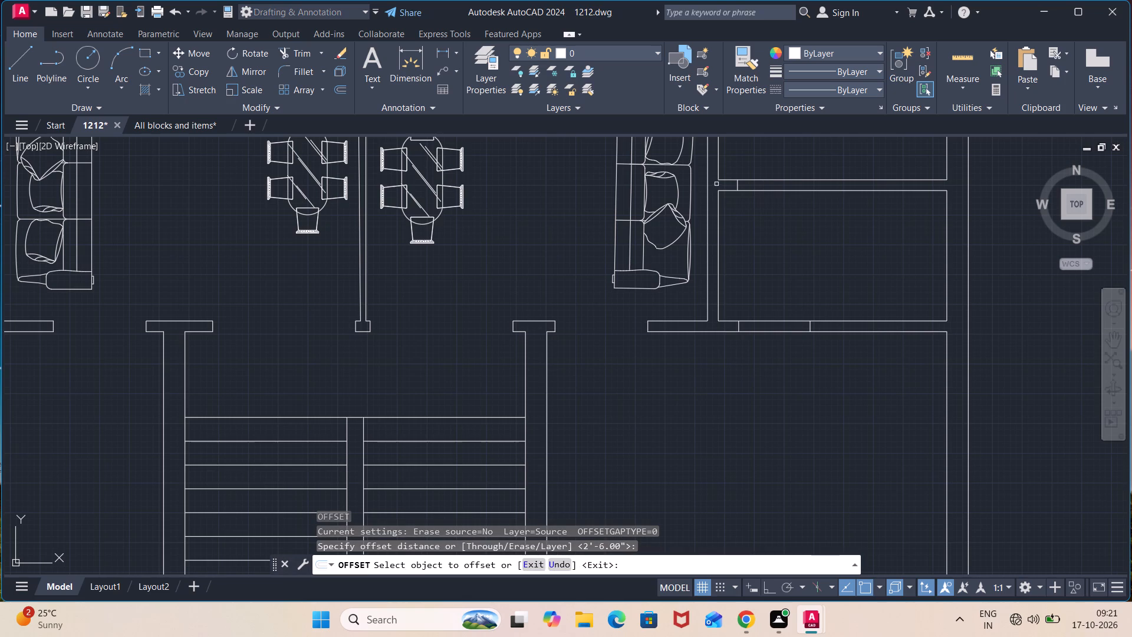
left_click(736, 184)
left_click(768, 185)
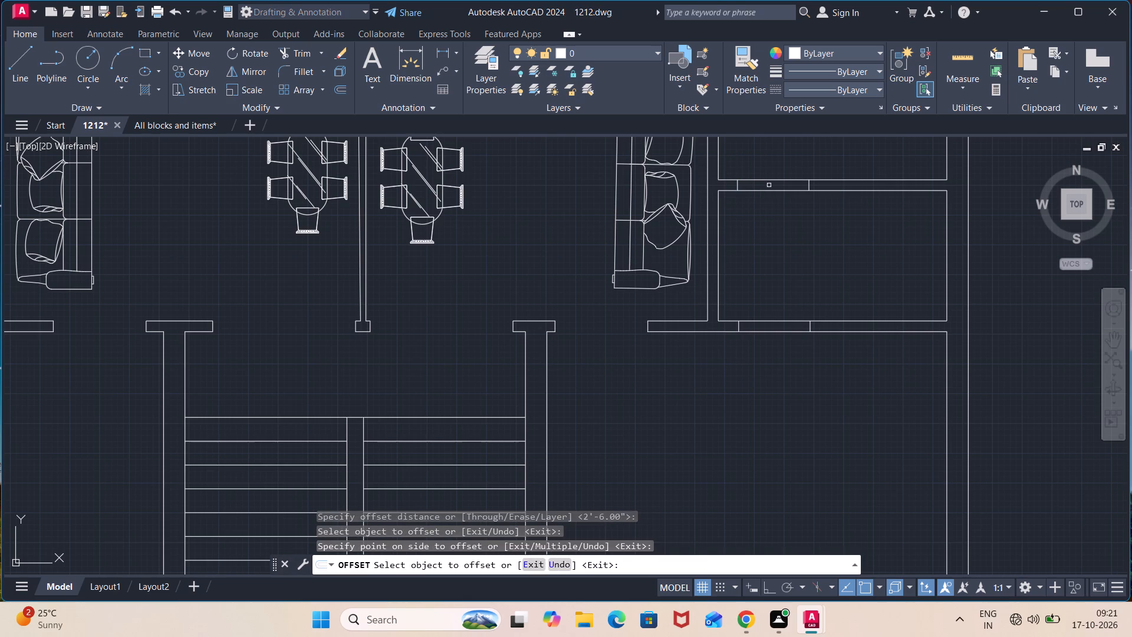
key("Escape")
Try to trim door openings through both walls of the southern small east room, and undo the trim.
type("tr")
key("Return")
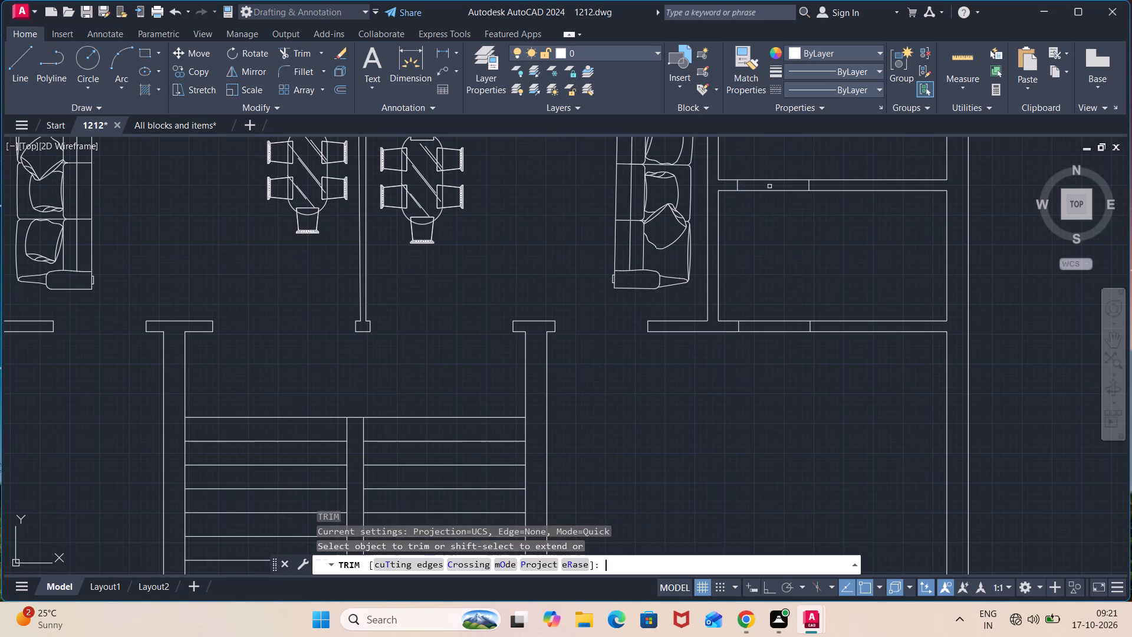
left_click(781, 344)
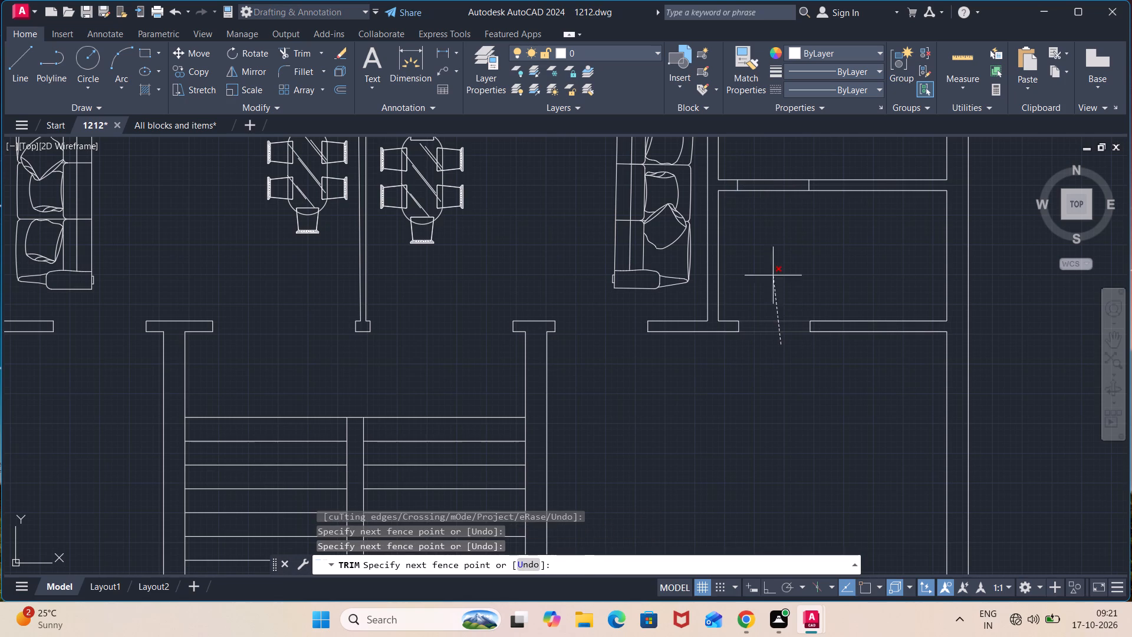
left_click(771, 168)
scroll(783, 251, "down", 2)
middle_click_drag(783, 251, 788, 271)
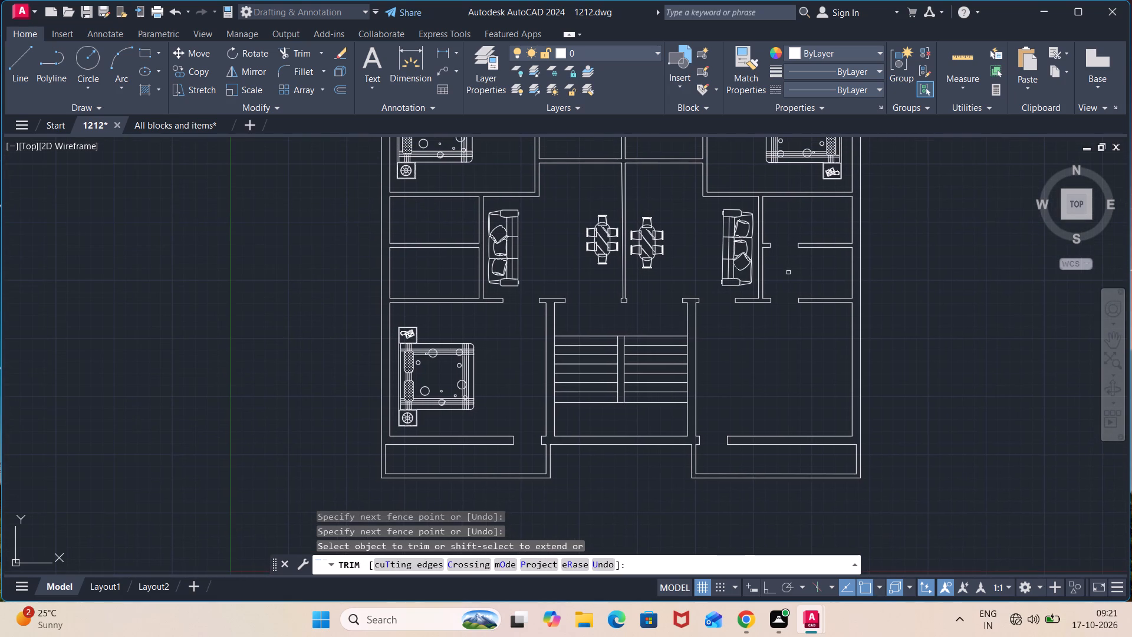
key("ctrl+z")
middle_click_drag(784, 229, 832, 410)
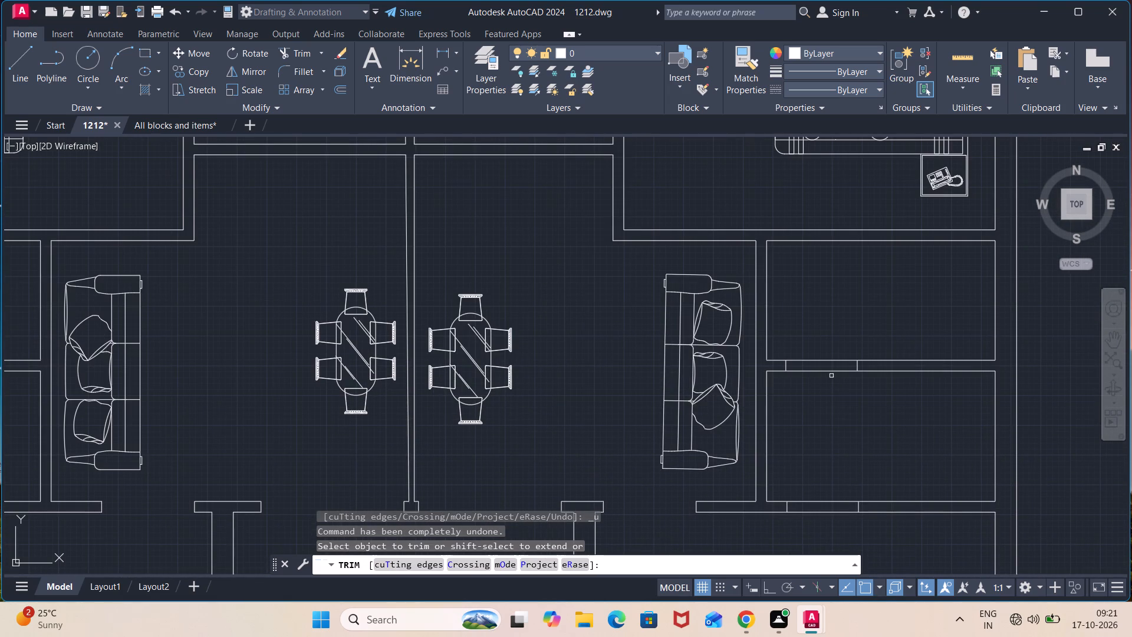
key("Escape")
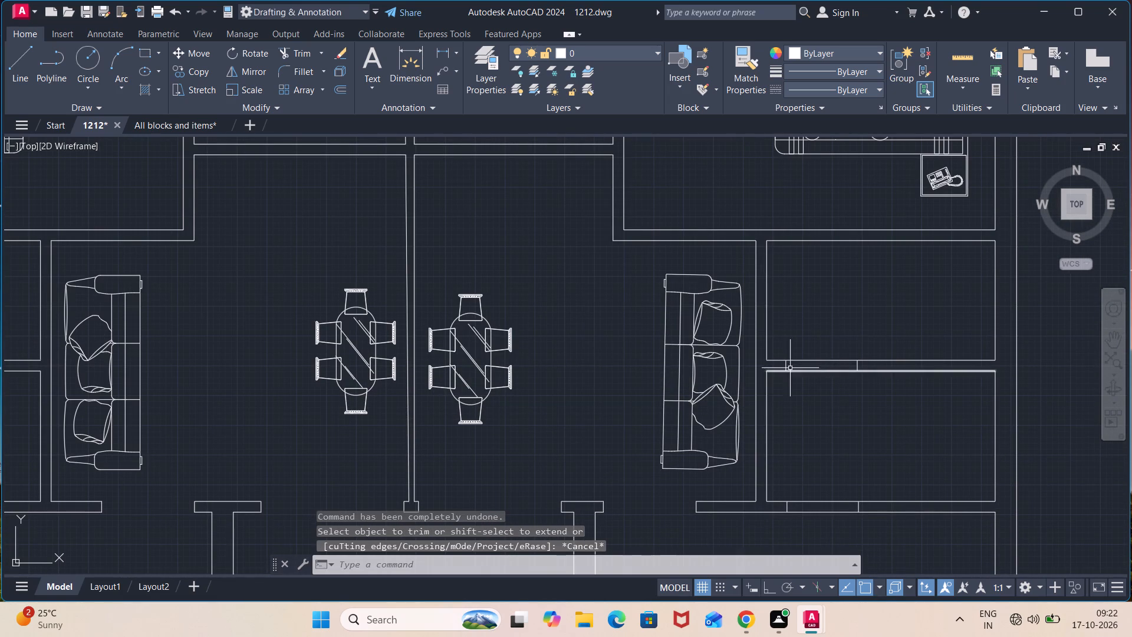
Move both cross lines from the partition between the small east rooms straight north onto the northeast bedroom's south wall.
left_click(787, 366)
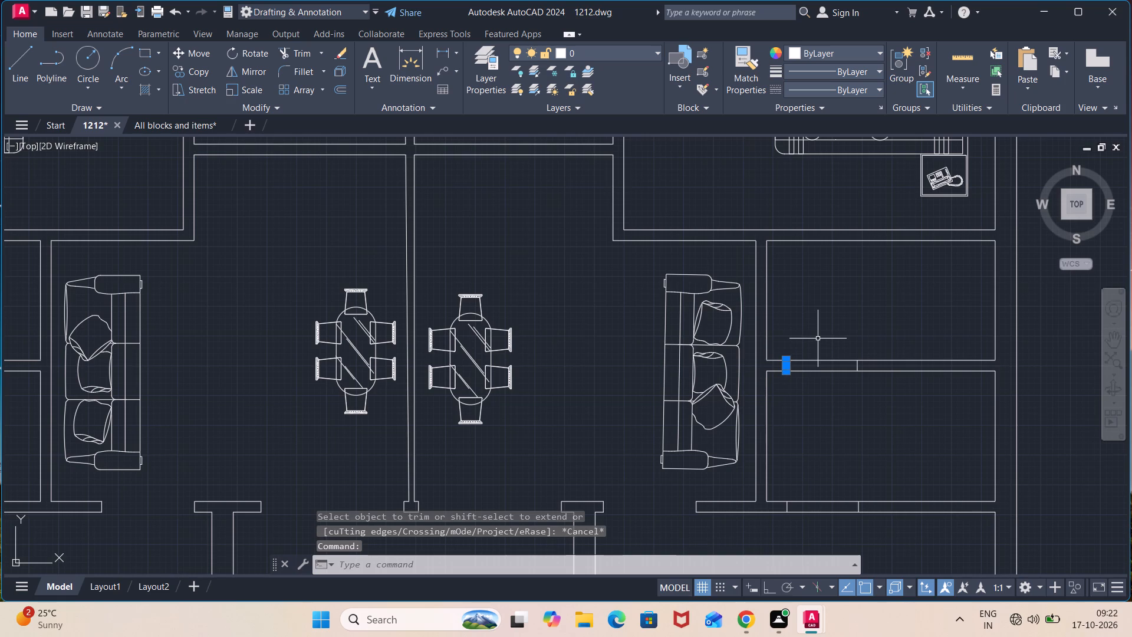
key("m")
key("Return")
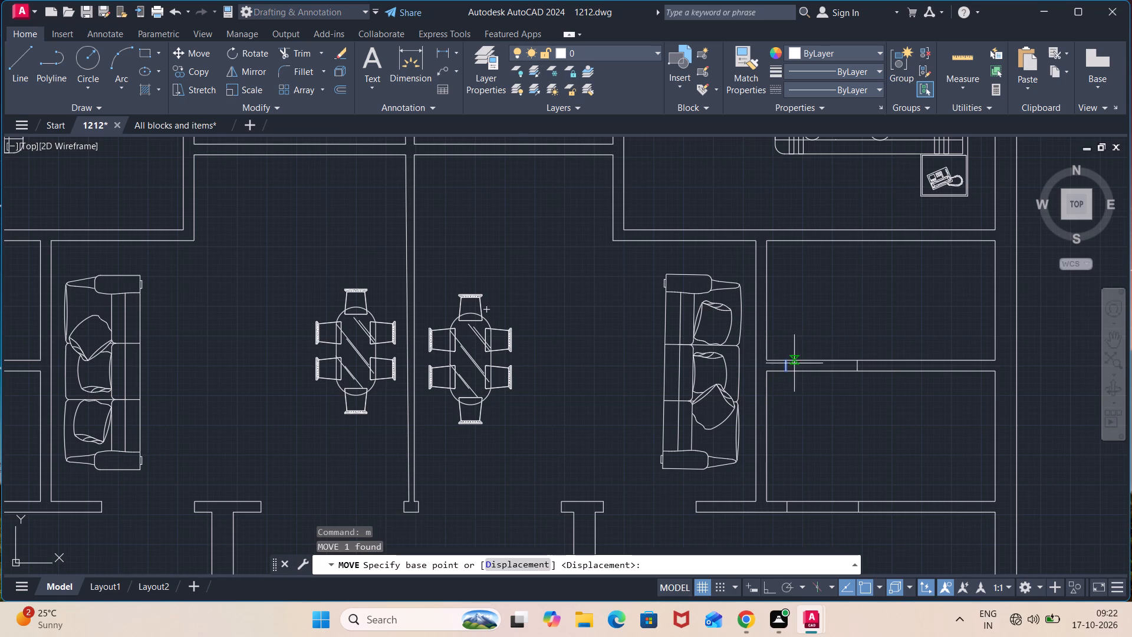
left_click(789, 371)
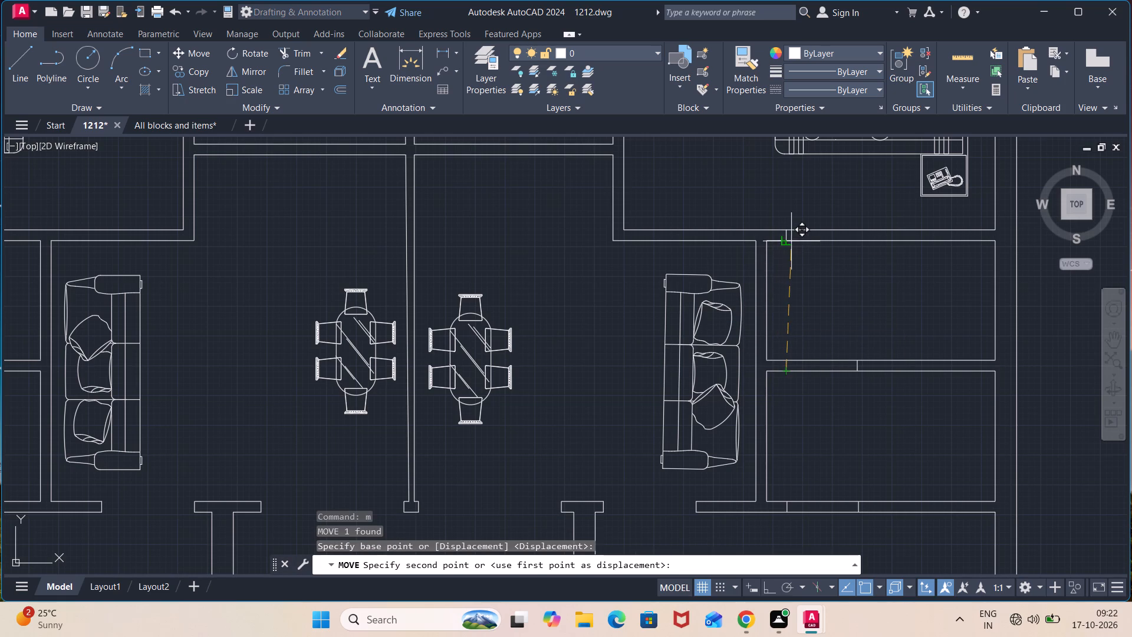
left_click(788, 238)
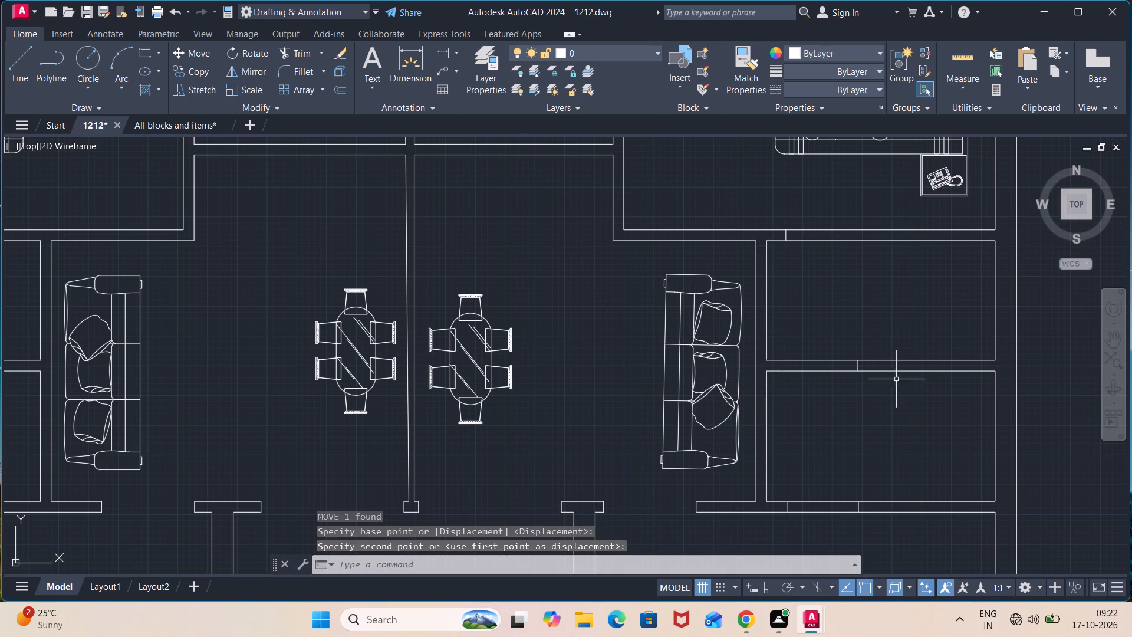
left_click(858, 367)
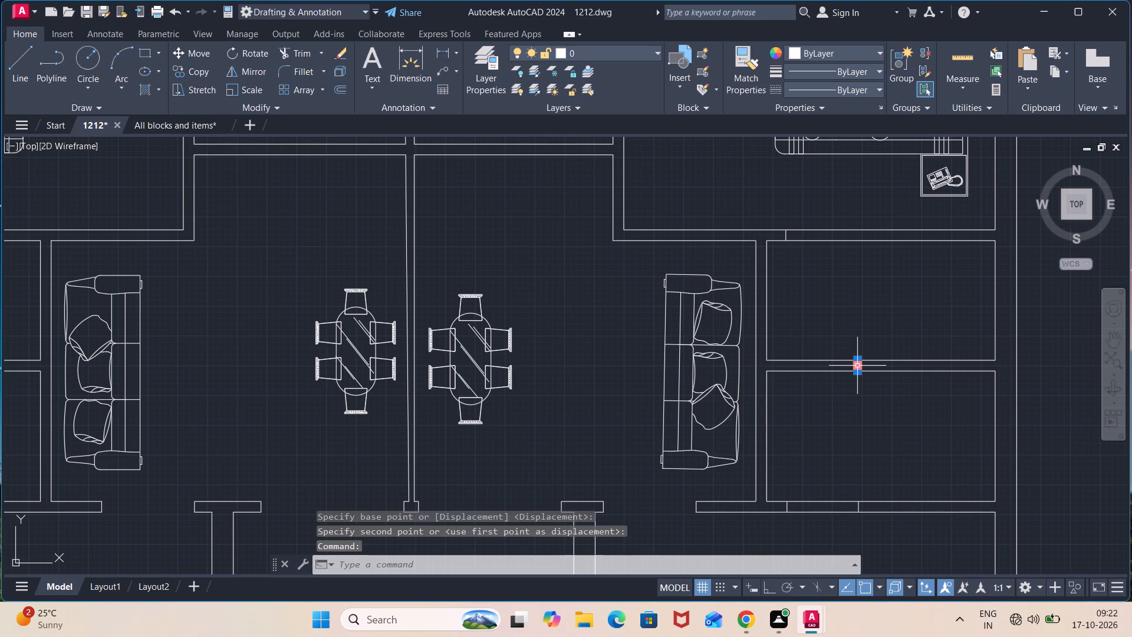
key("m")
key("Return")
left_click(858, 375)
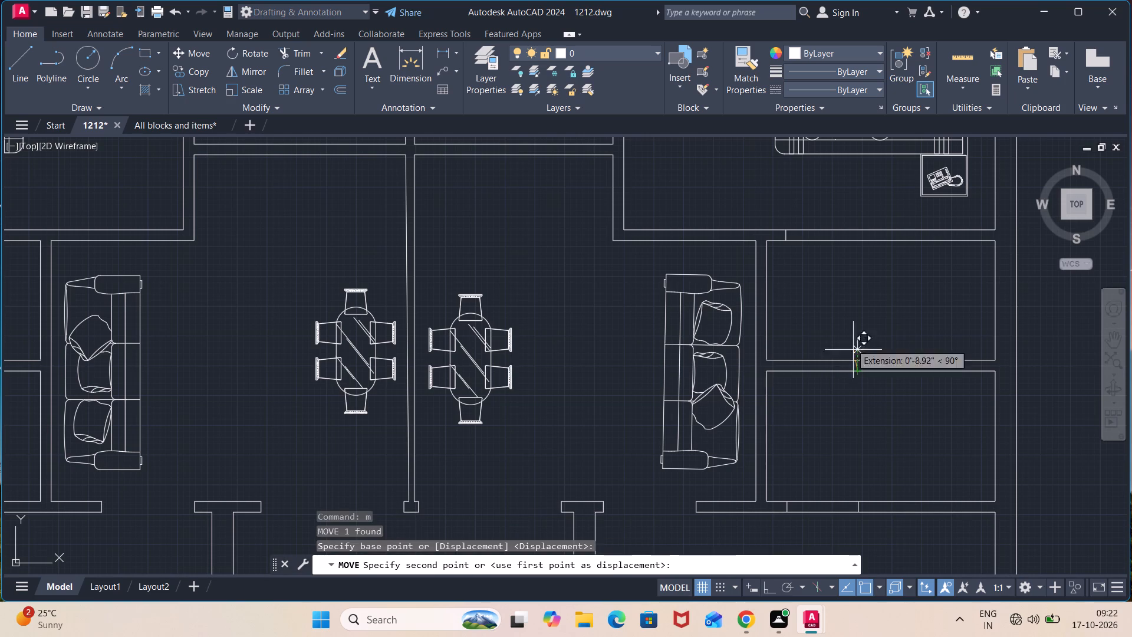
left_click(857, 240)
key("Escape")
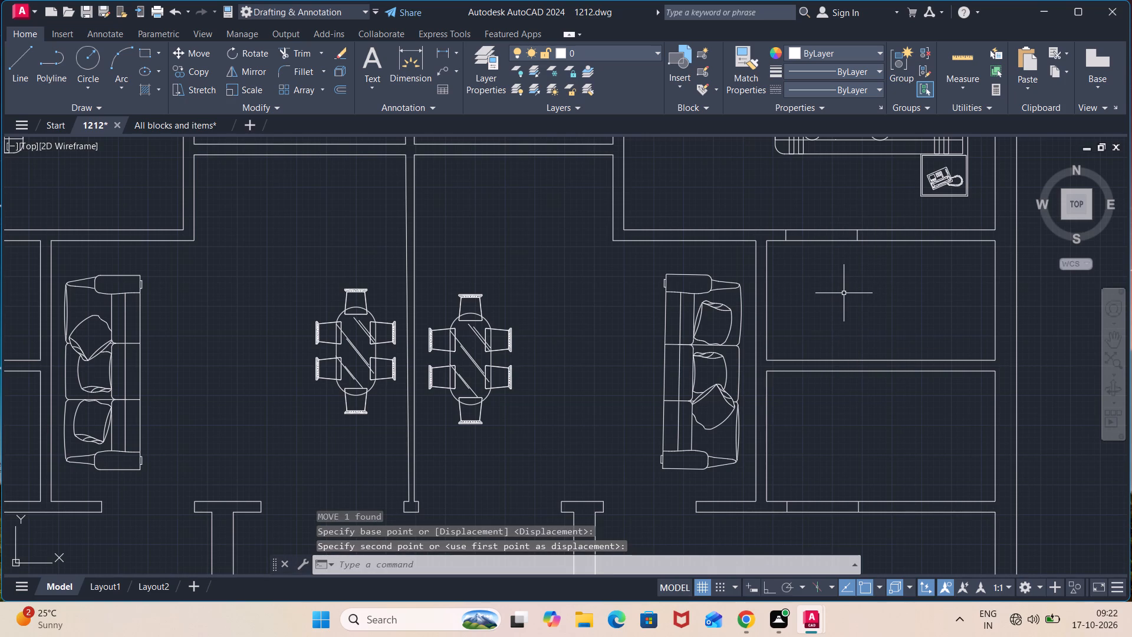
Trim the wall lines between each pair of cross lines to open doorways in the northeast bedroom's south wall and southeast bedroom's north wall.
type("tr")
key("Return")
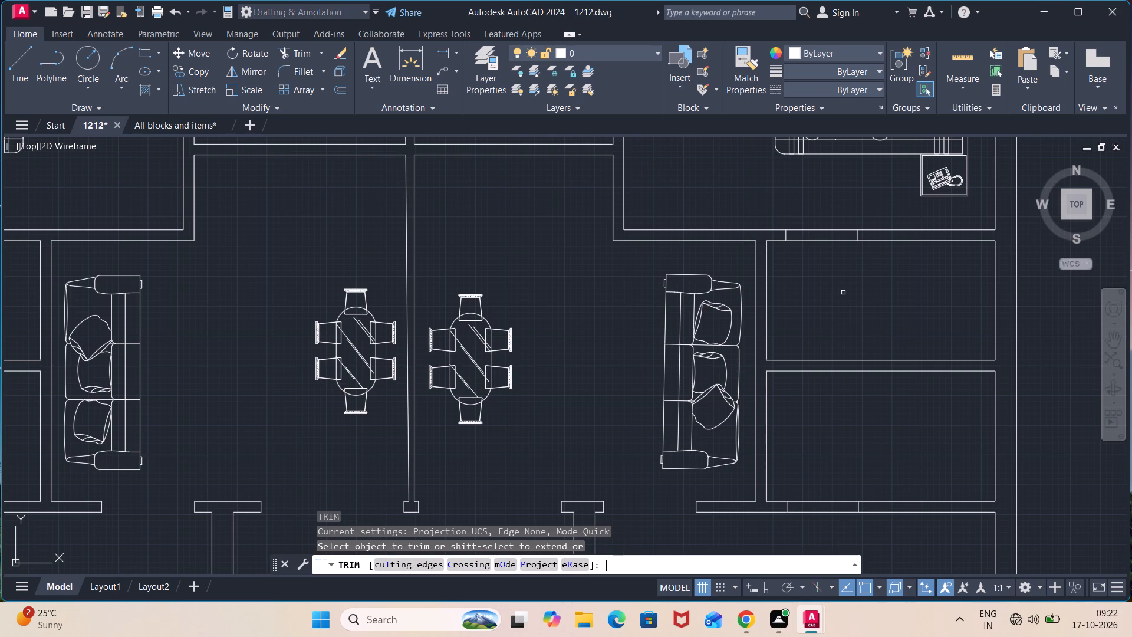
left_click(818, 251)
left_click(811, 213)
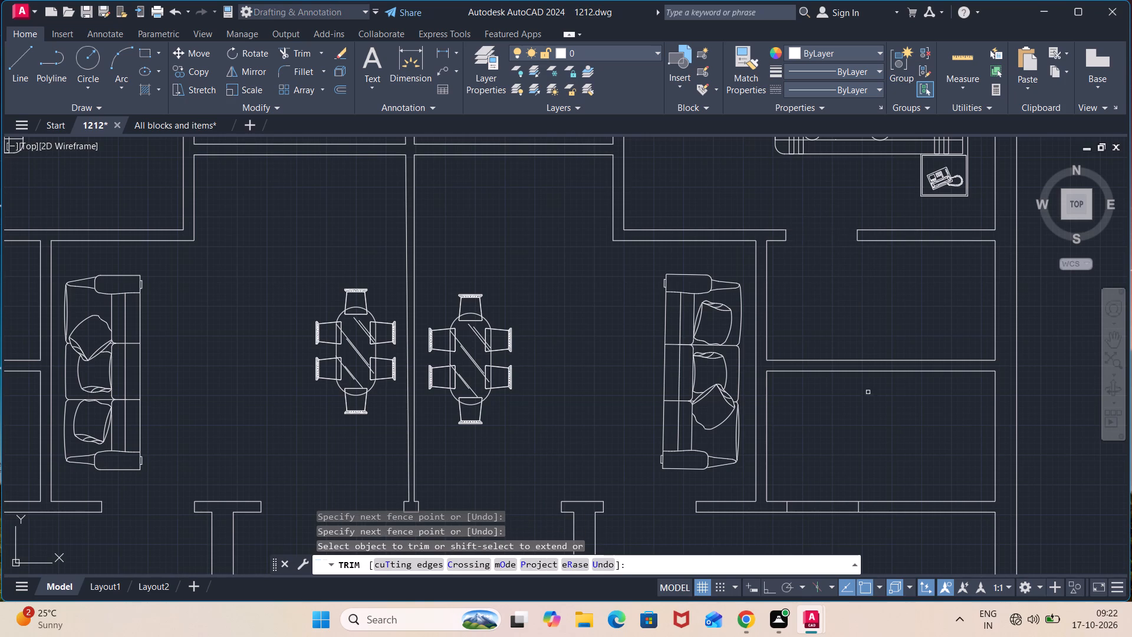
left_click(840, 526)
left_click(828, 480)
key("Escape")
Draw a short line across the wall north of the eastern dining area, near the wall's east end.
scroll(837, 300, "down", 1)
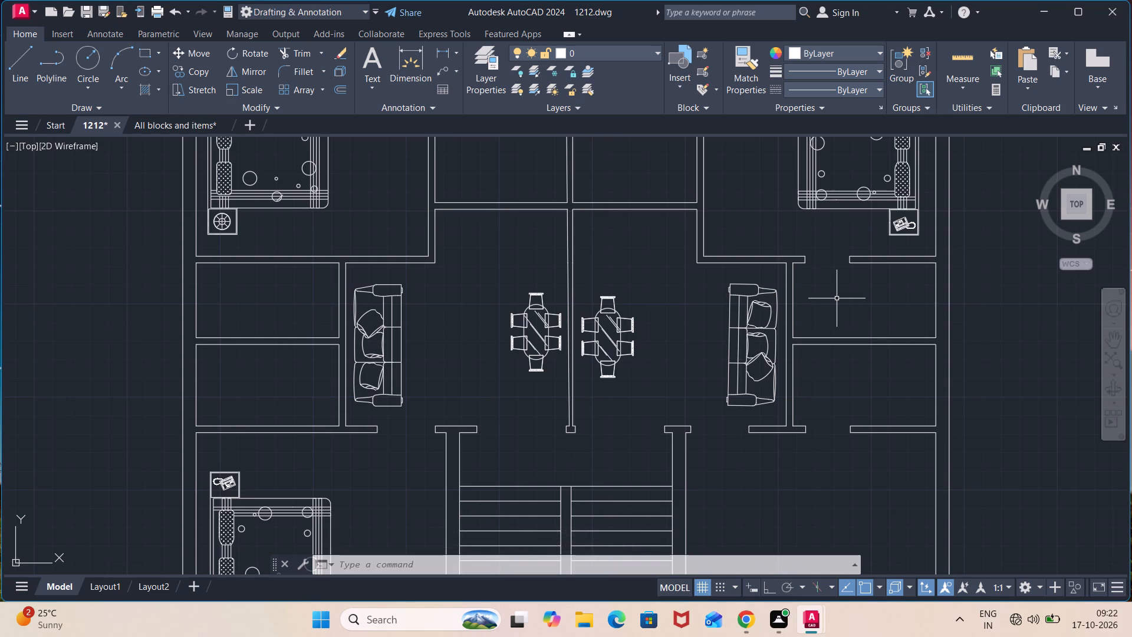
scroll(663, 271, "down", 1)
middle_click_drag(654, 265, 746, 318)
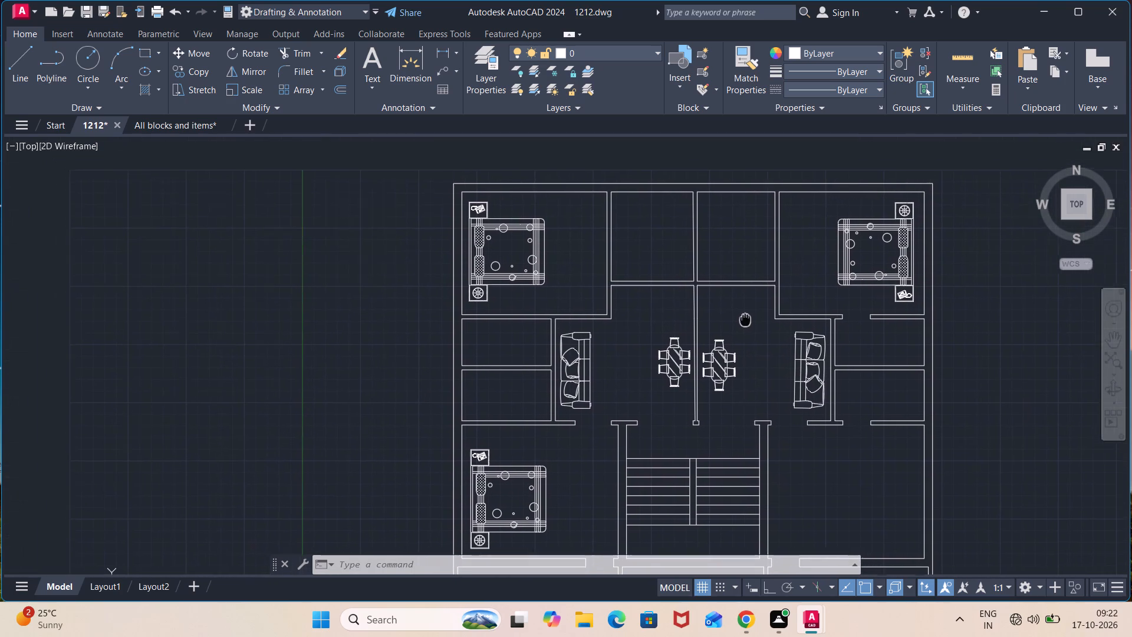
middle_click_drag(746, 318, 748, 319)
scroll(748, 301, "up", 1)
key("l")
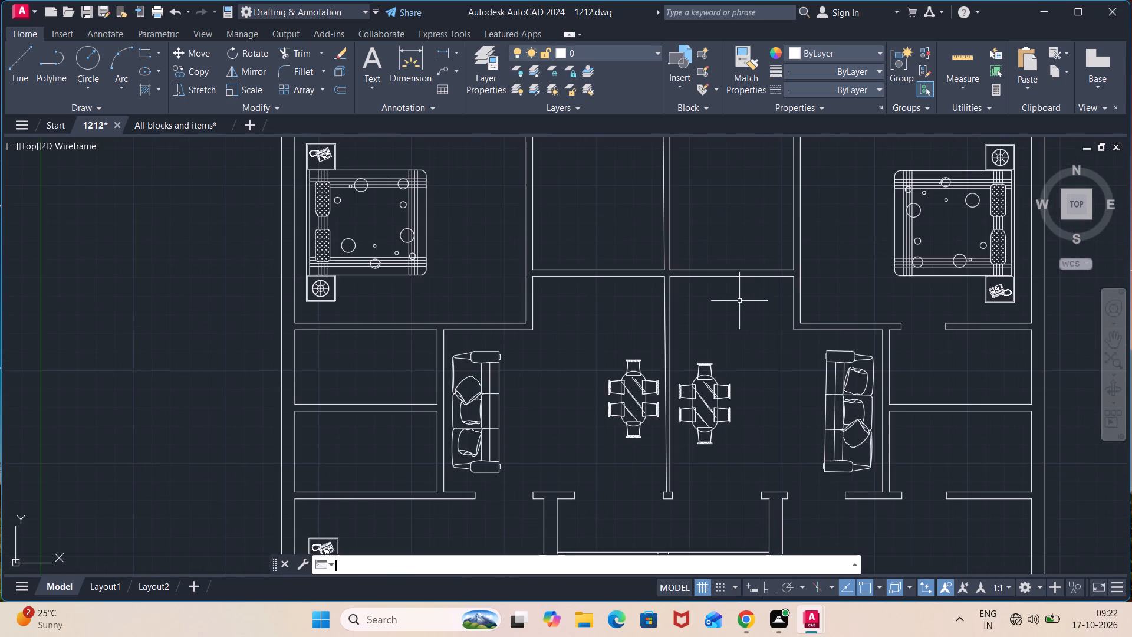
key("Return")
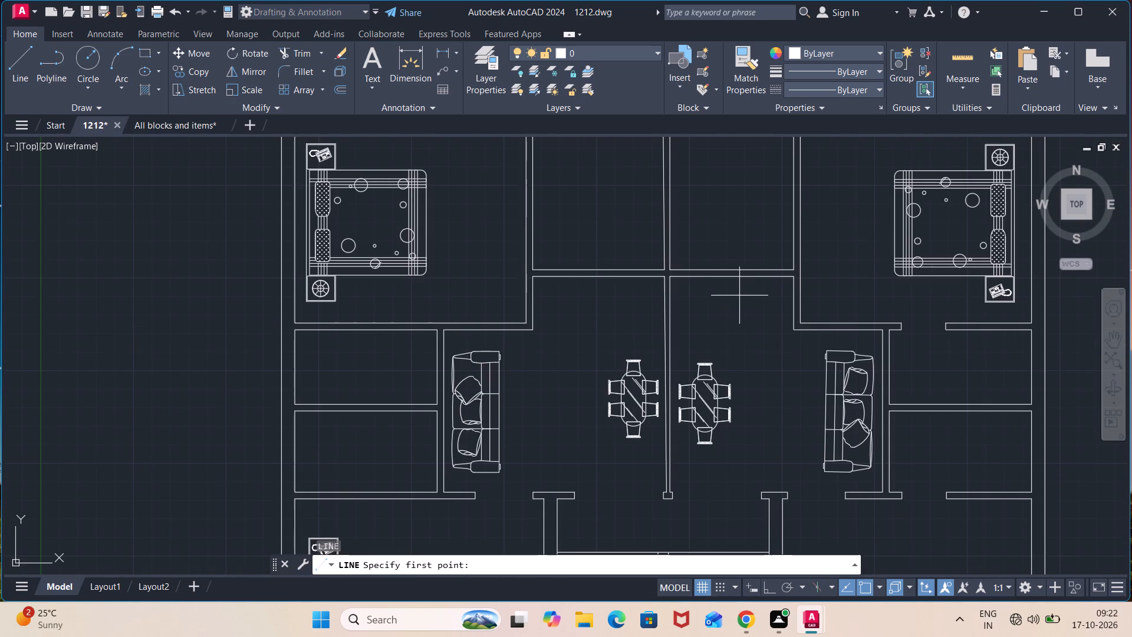
scroll(797, 270, "up", 2)
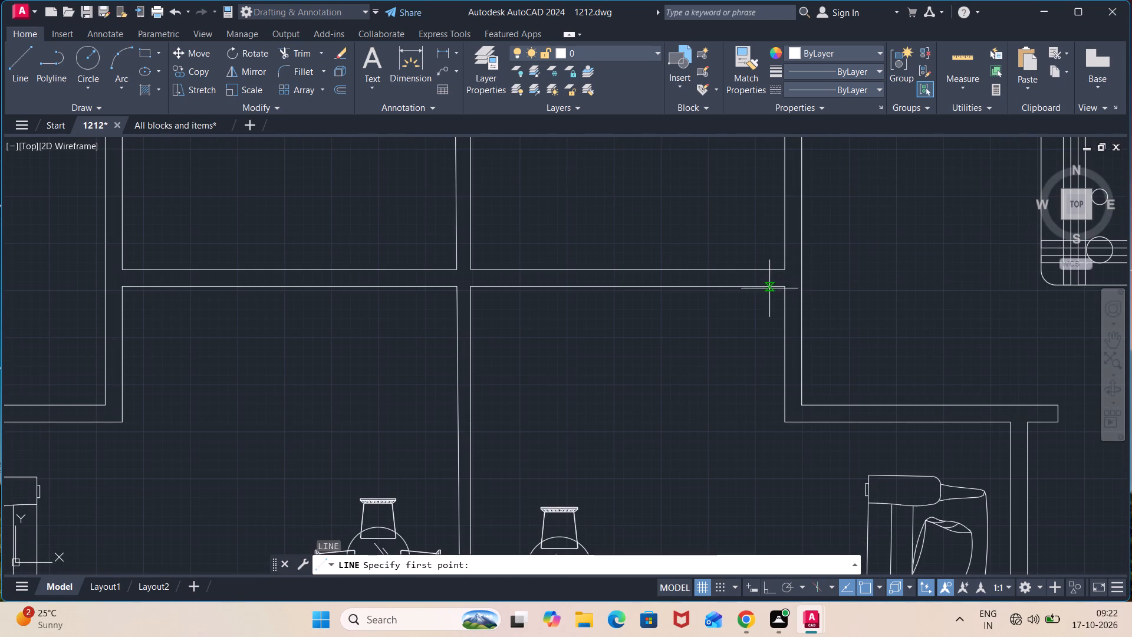
left_click(763, 285)
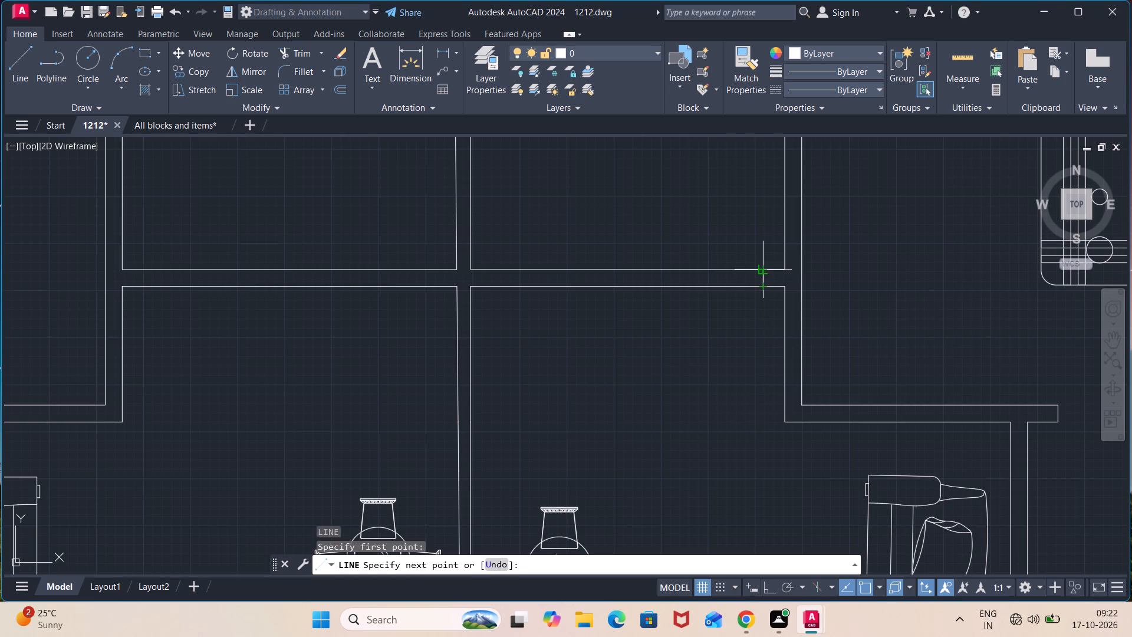
left_click(766, 268)
key("Escape")
Offset the short cross line 3' to the west within the wall north of the eastern dining area.
scroll(763, 274, "up", 1)
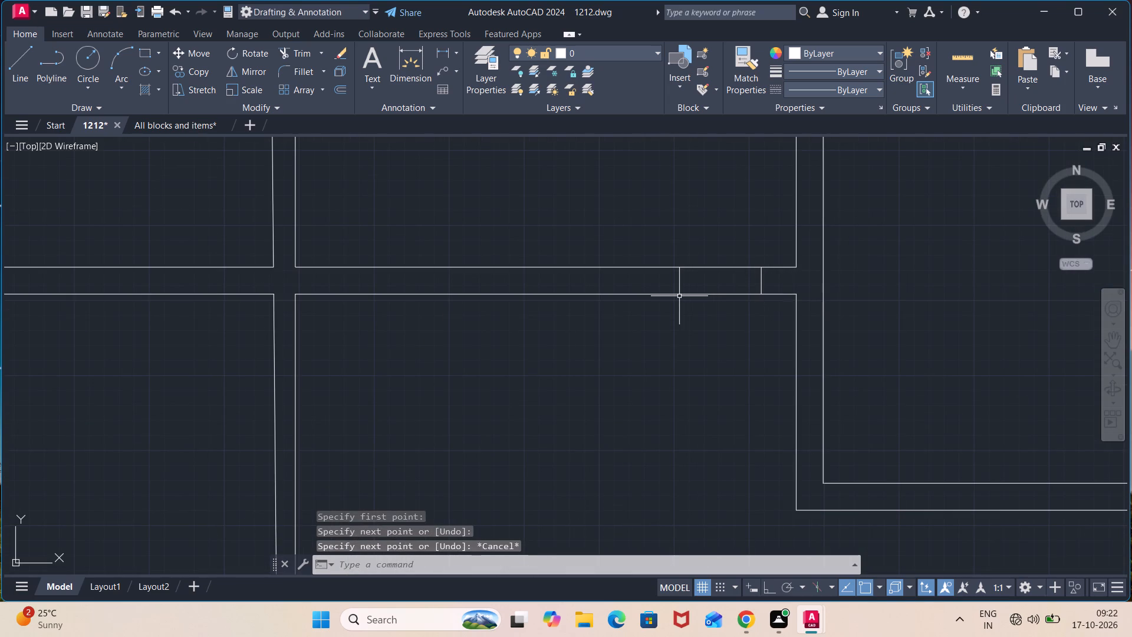
key("o")
key("Return")
type("3'")
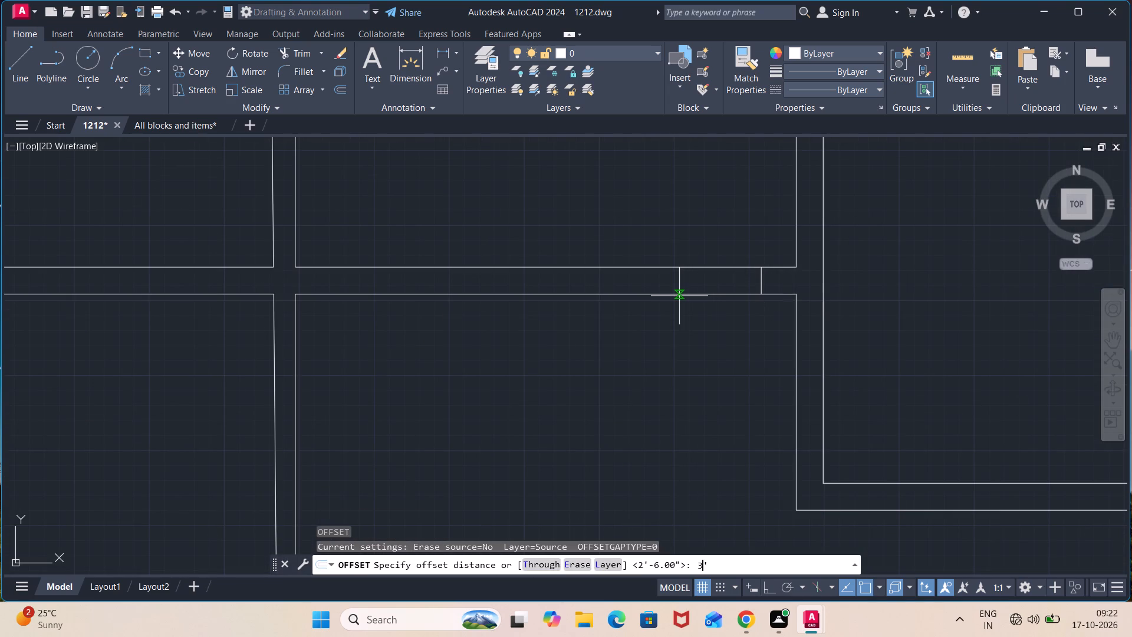
key("Return")
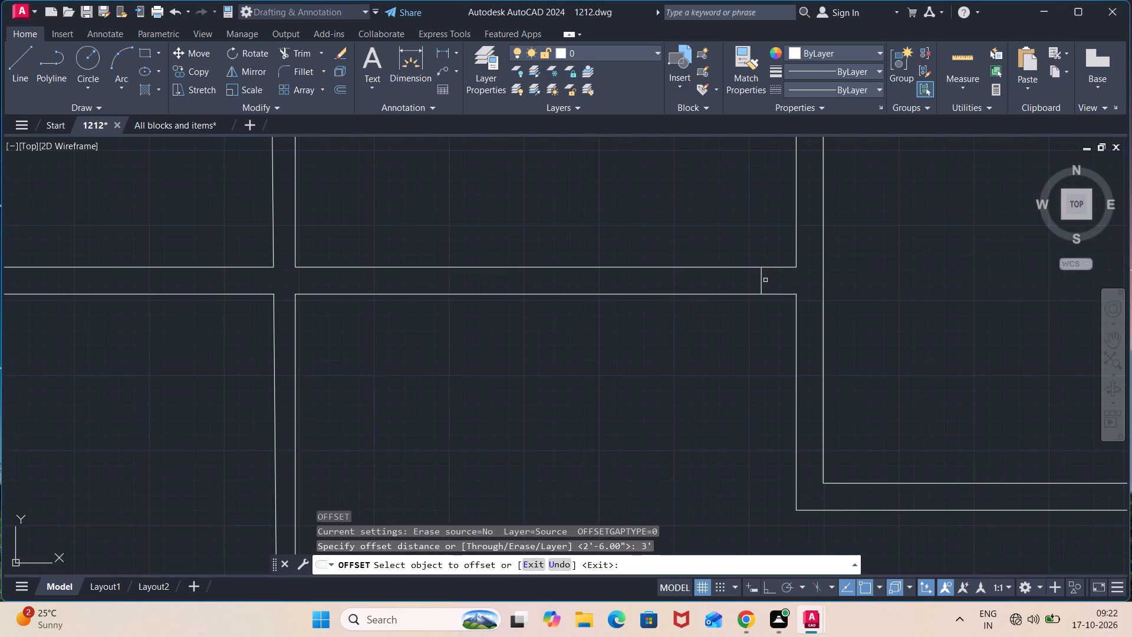
left_click(762, 282)
left_click(639, 277)
key("Escape")
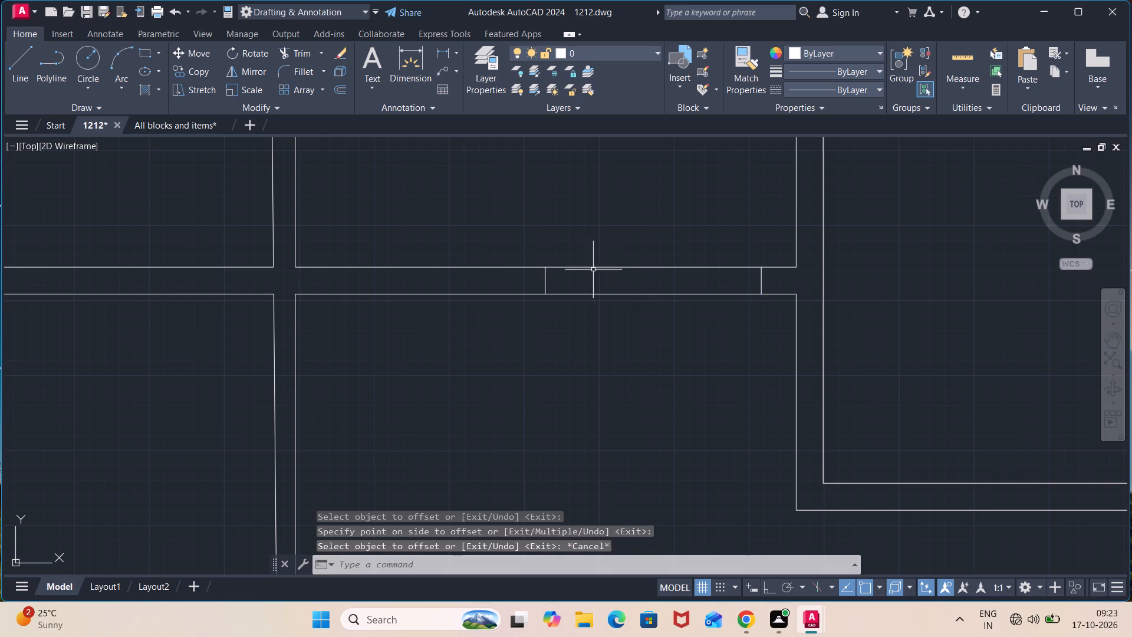
Draw a short line across the wall north of the western dining area, near the wall's west end.
middle_click(426, 339)
scroll(426, 339, "down", 2)
middle_click_drag(426, 339, 537, 349)
scroll(390, 349, "up", 1)
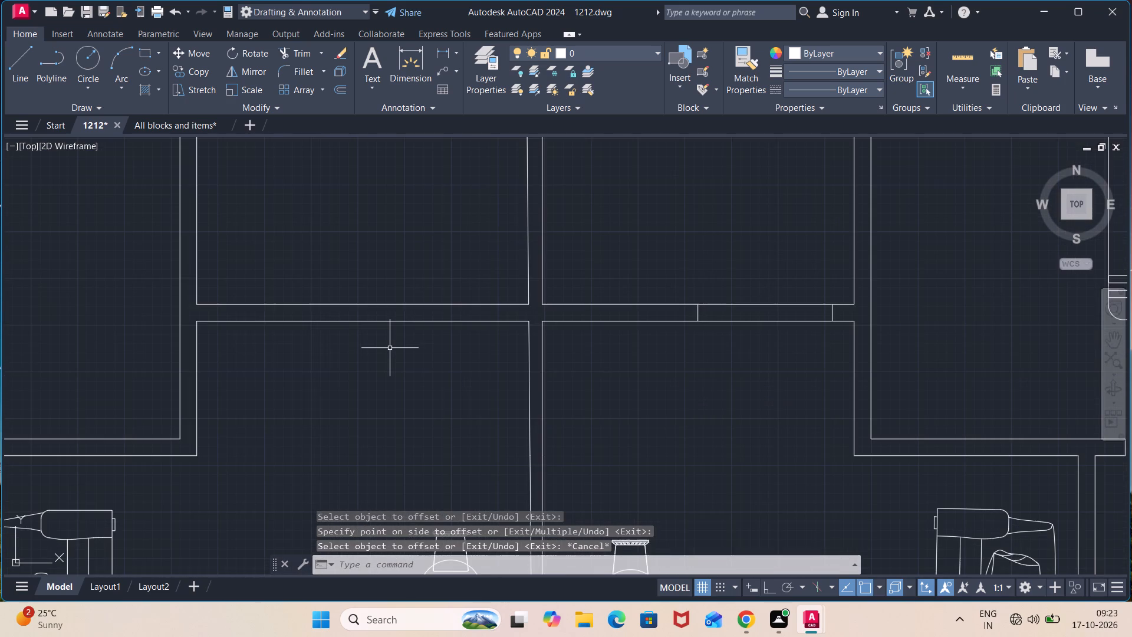
key("l")
key("Return")
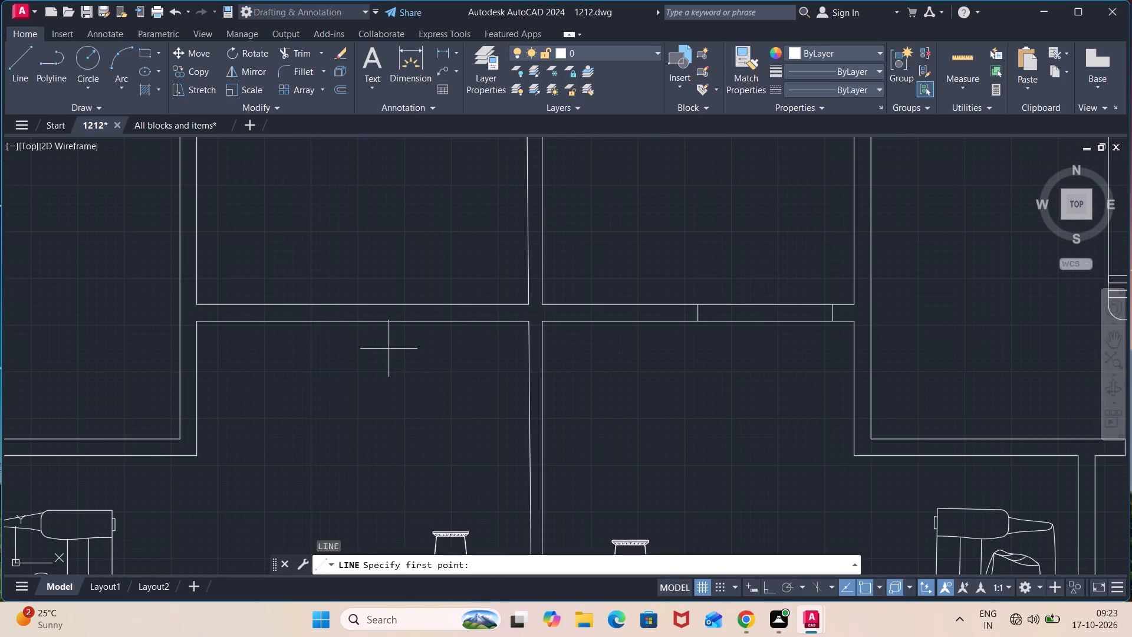
left_click(215, 321)
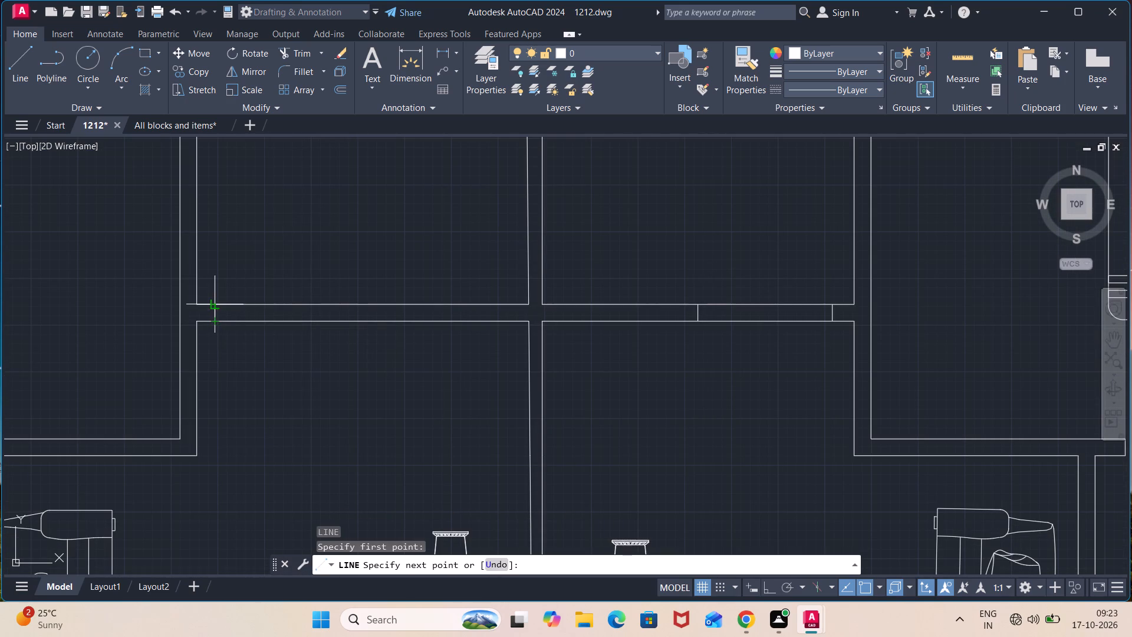
left_click(217, 304)
key("Escape")
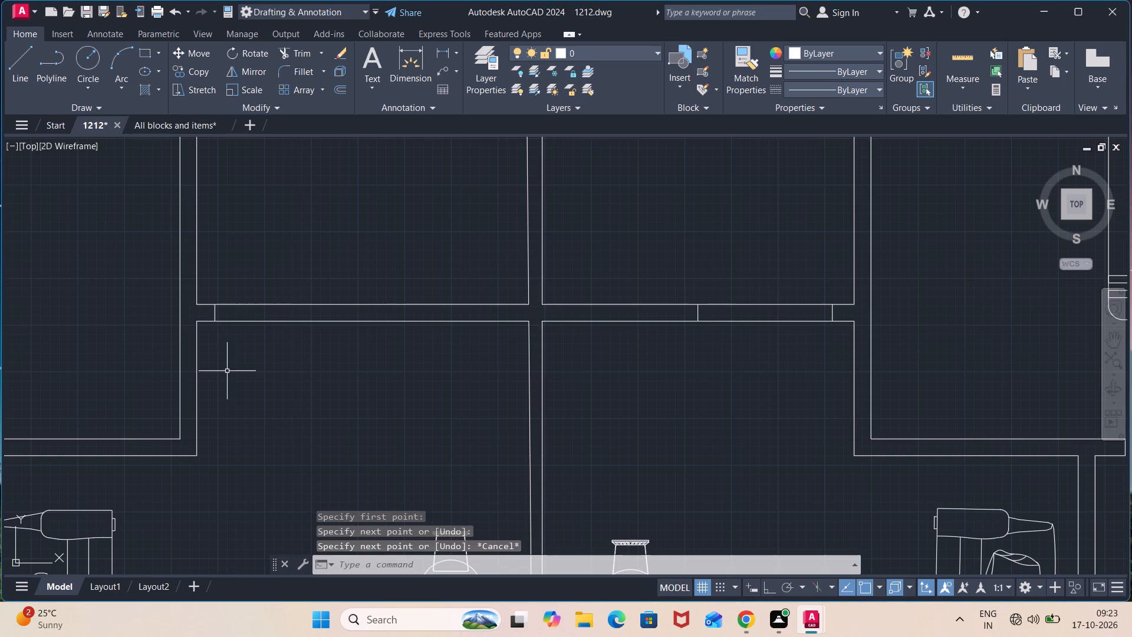
Offset the new cross line 3' to the east within the wall north of the western dining area.
key("o")
key("Return")
key("Return")
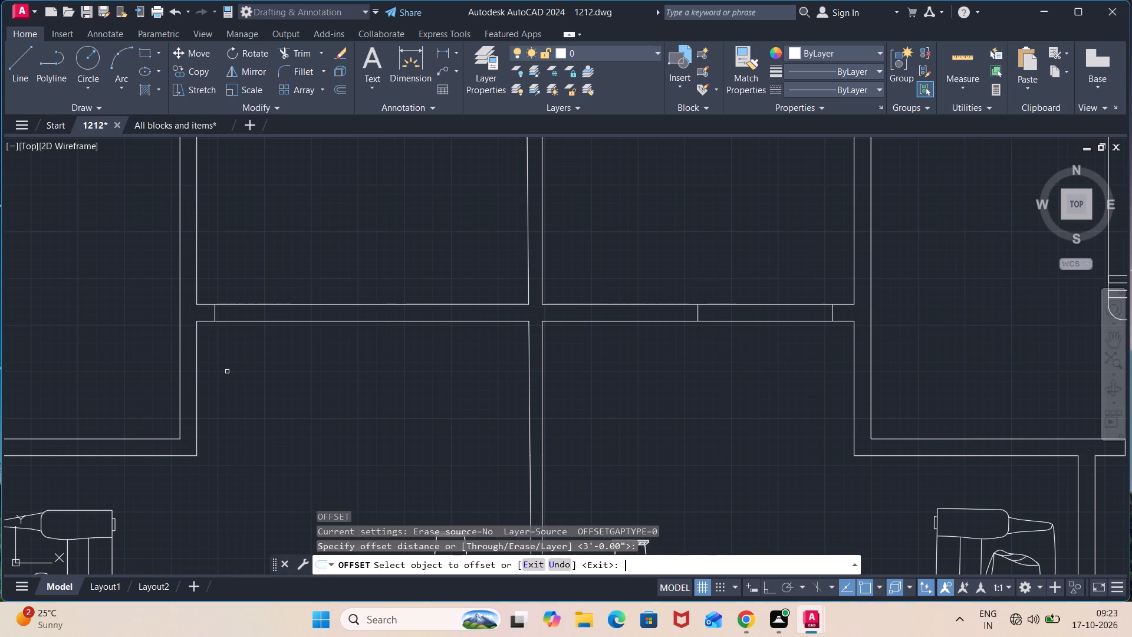
left_click(216, 312)
left_click(281, 326)
key("Escape")
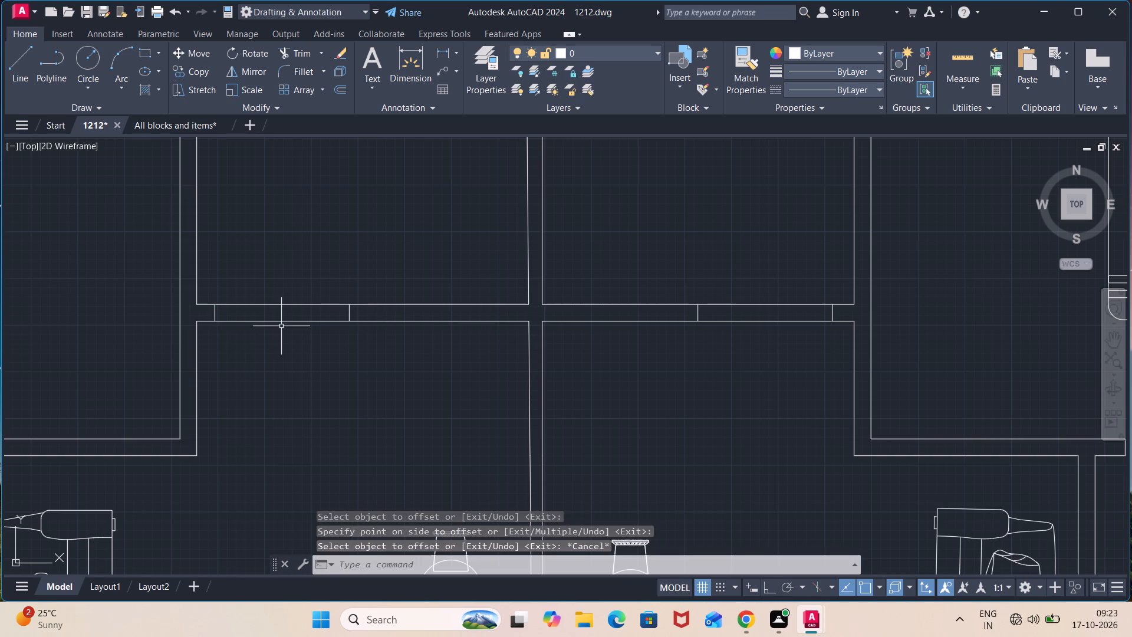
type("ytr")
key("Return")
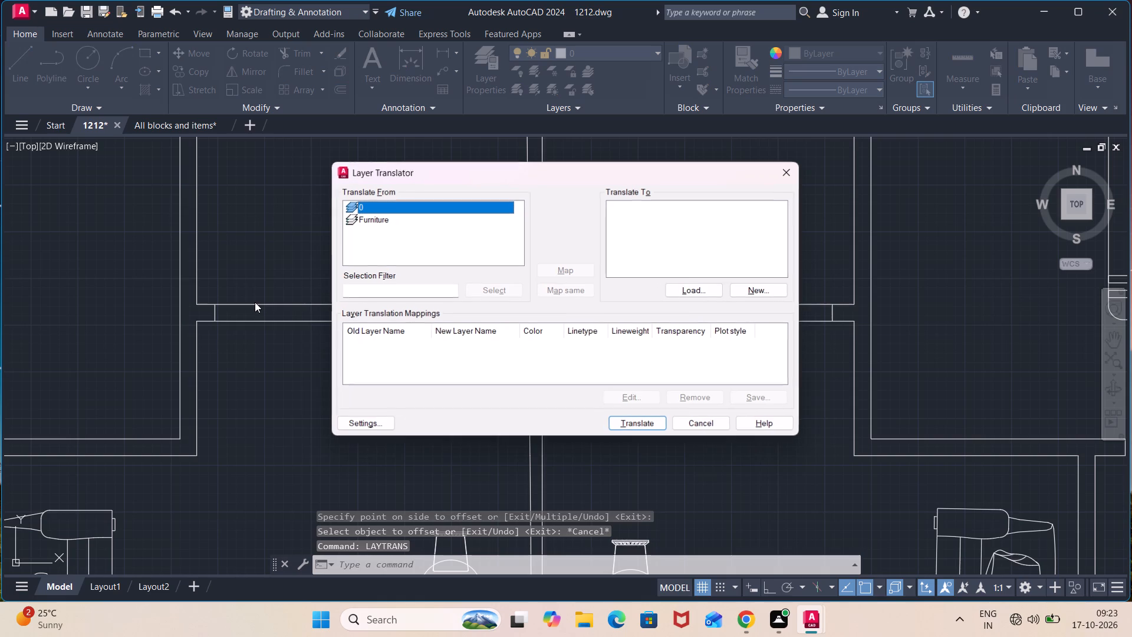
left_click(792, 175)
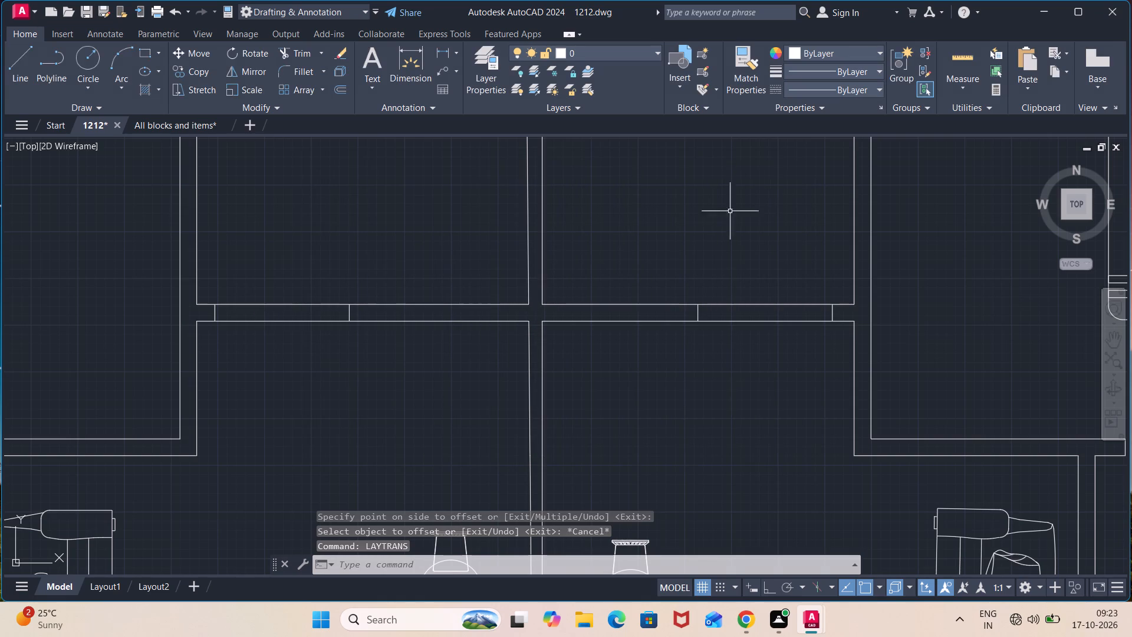
Trim the wall lines between each pair of cross lines to open doorways into the two north-central rooms.
type("tr")
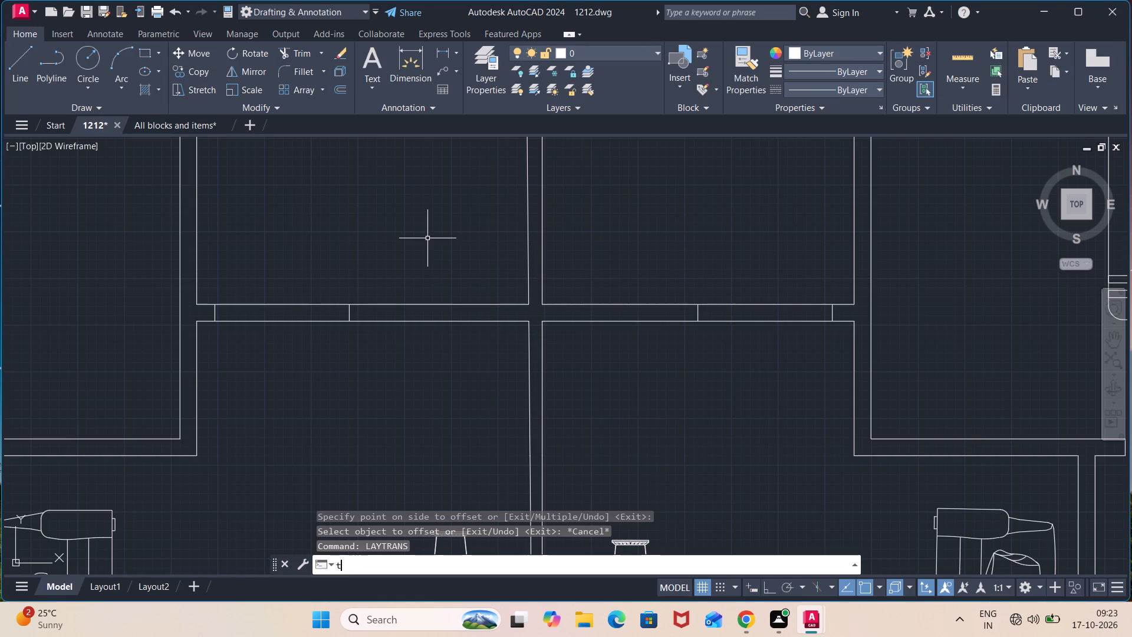
key("Return")
left_click(304, 337)
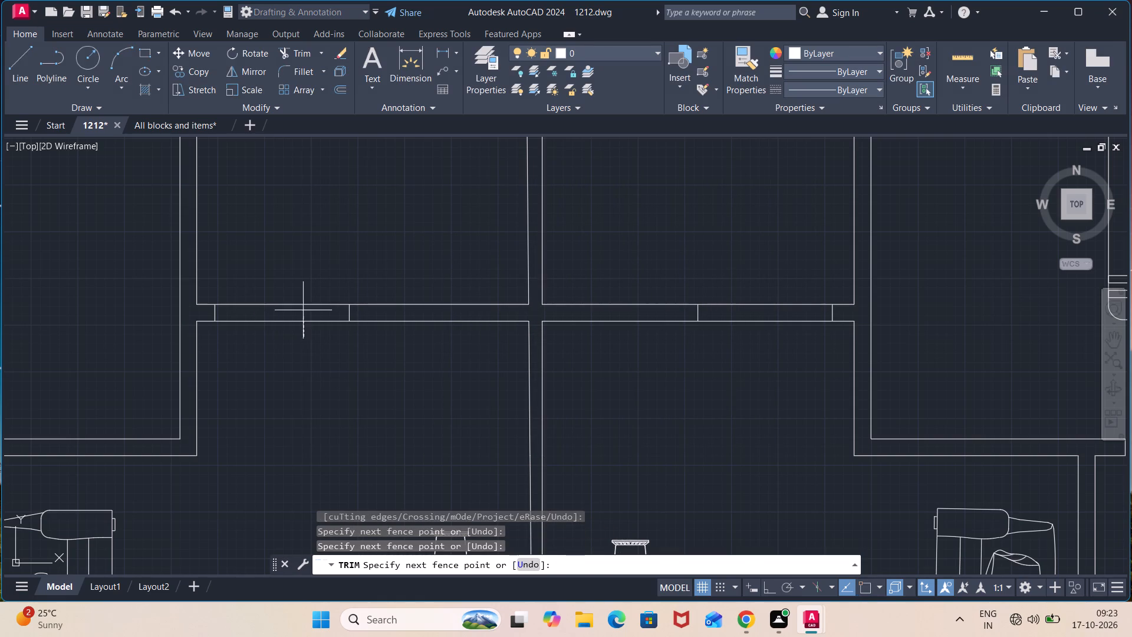
left_click(307, 288)
left_click(762, 339)
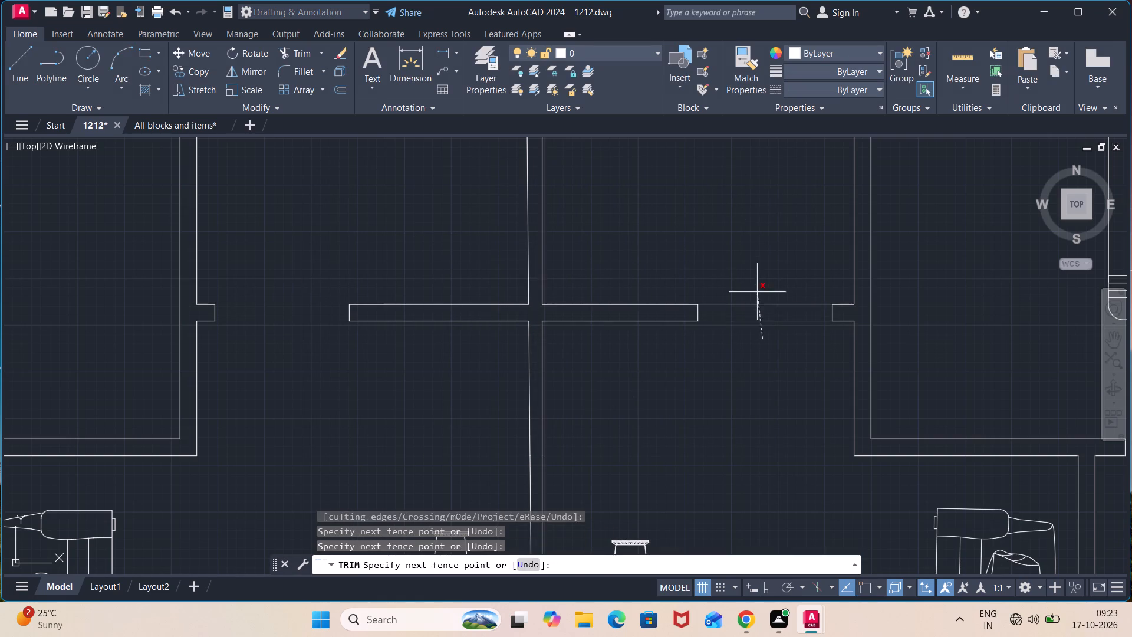
left_click(755, 274)
scroll(772, 362, "down", 1)
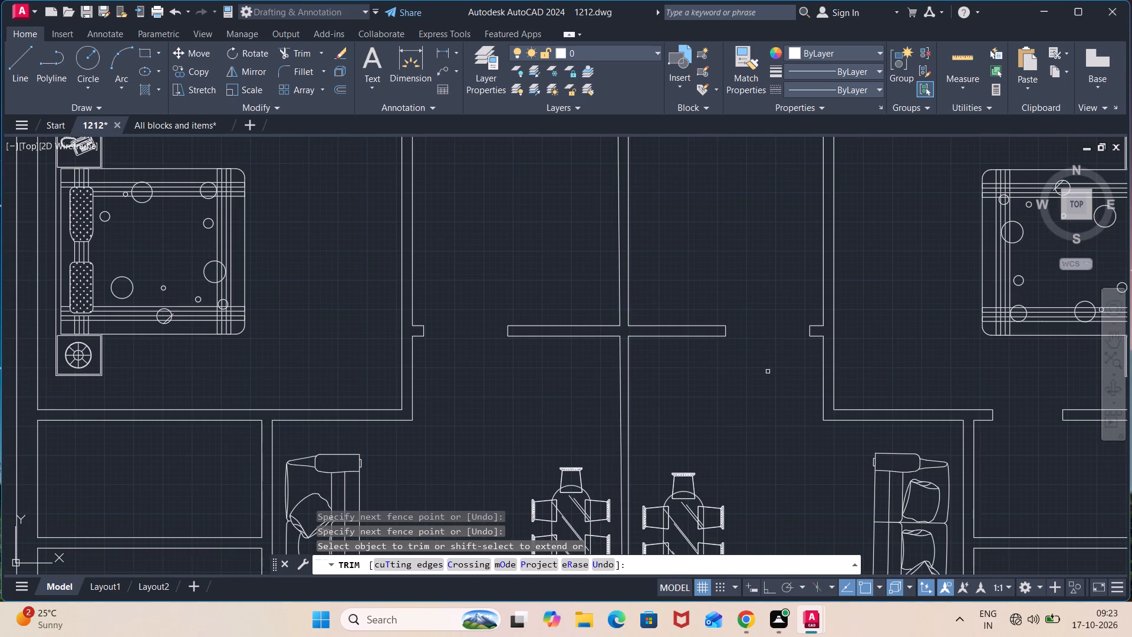
scroll(525, 399, "down", 2)
middle_click_drag(525, 399, 619, 362)
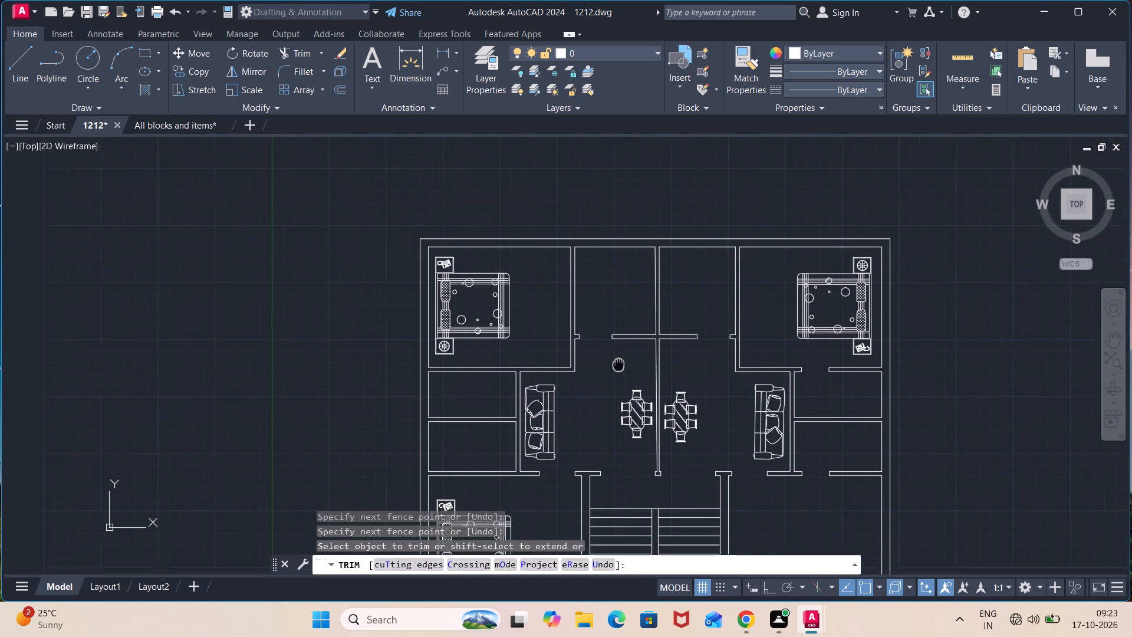
middle_click_drag(619, 362, 618, 322)
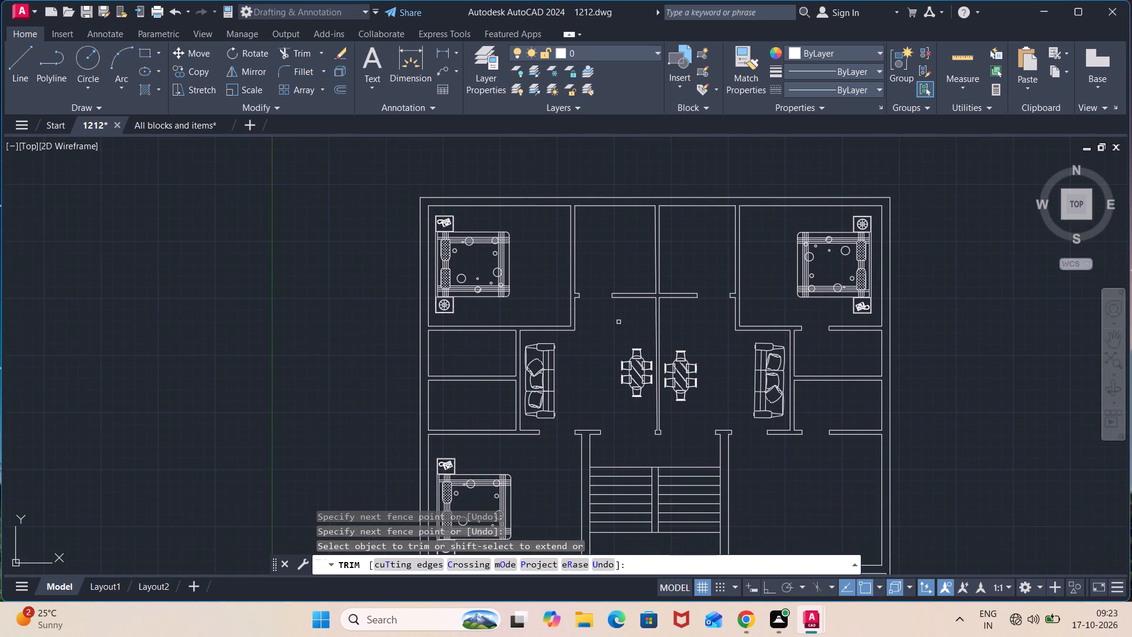
scroll(617, 322, "up", 1)
middle_click_drag(567, 356, 626, 311)
scroll(608, 315, "up", 2)
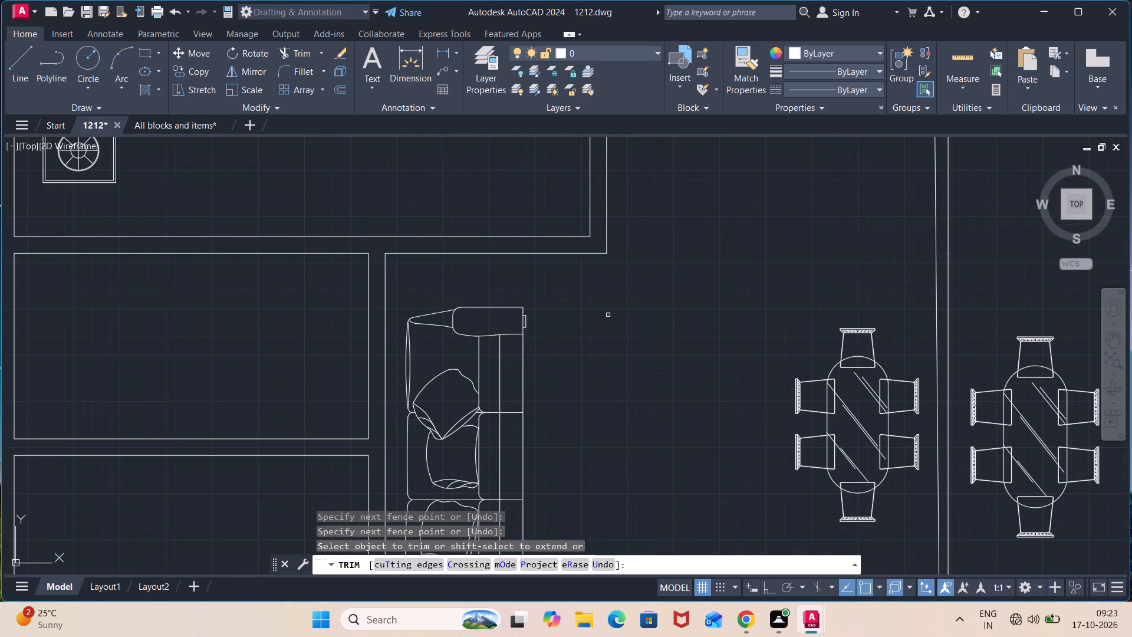
middle_click_drag(600, 315, 611, 295)
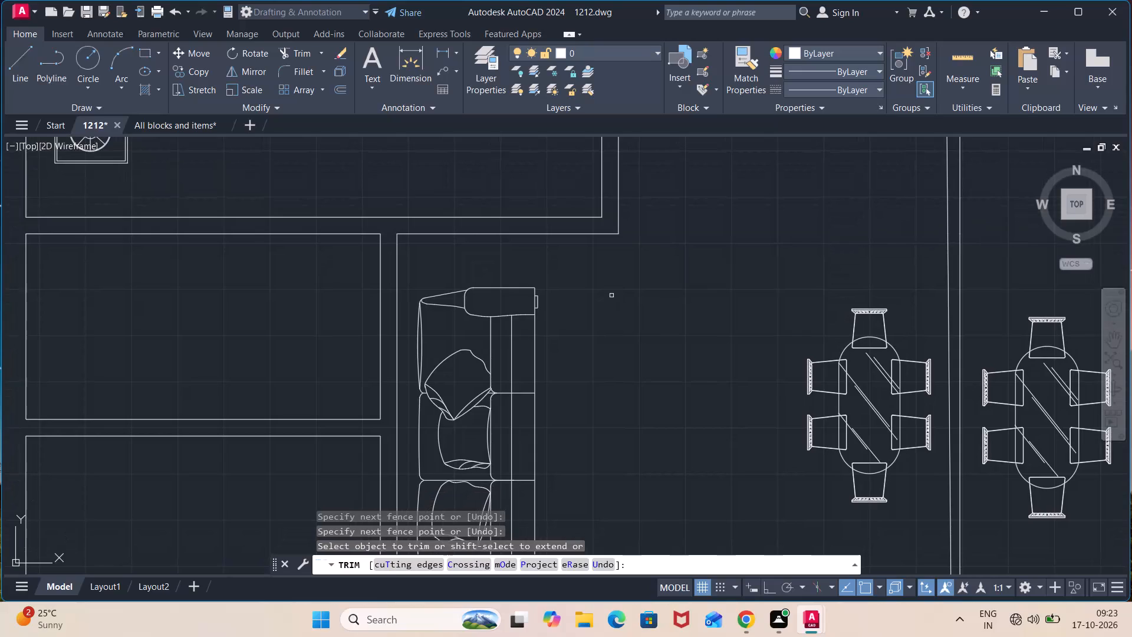
scroll(611, 295, "down", 1)
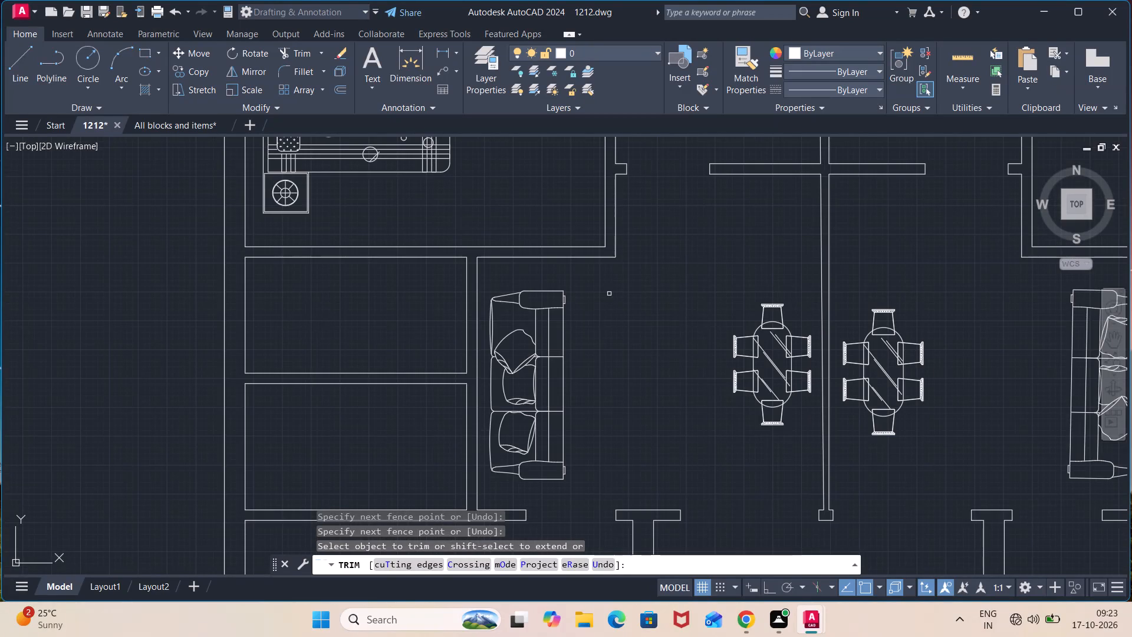
key("Escape")
Draw a short line across the northwest bedroom's south wall near its east corner.
scroll(591, 272, "up", 2)
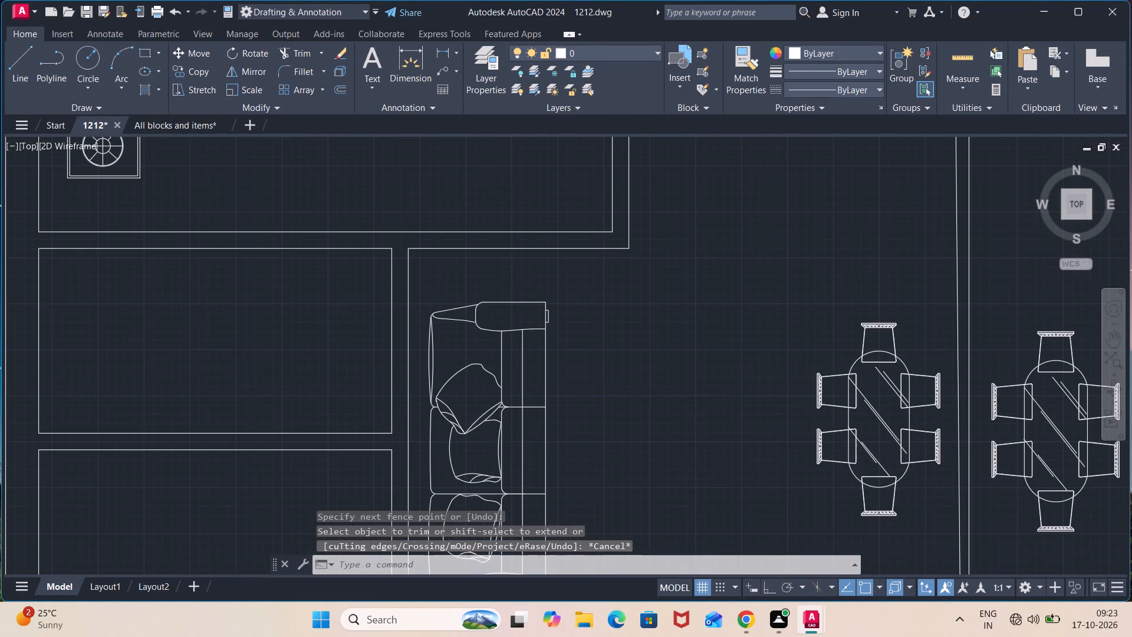
key("l")
key("Return")
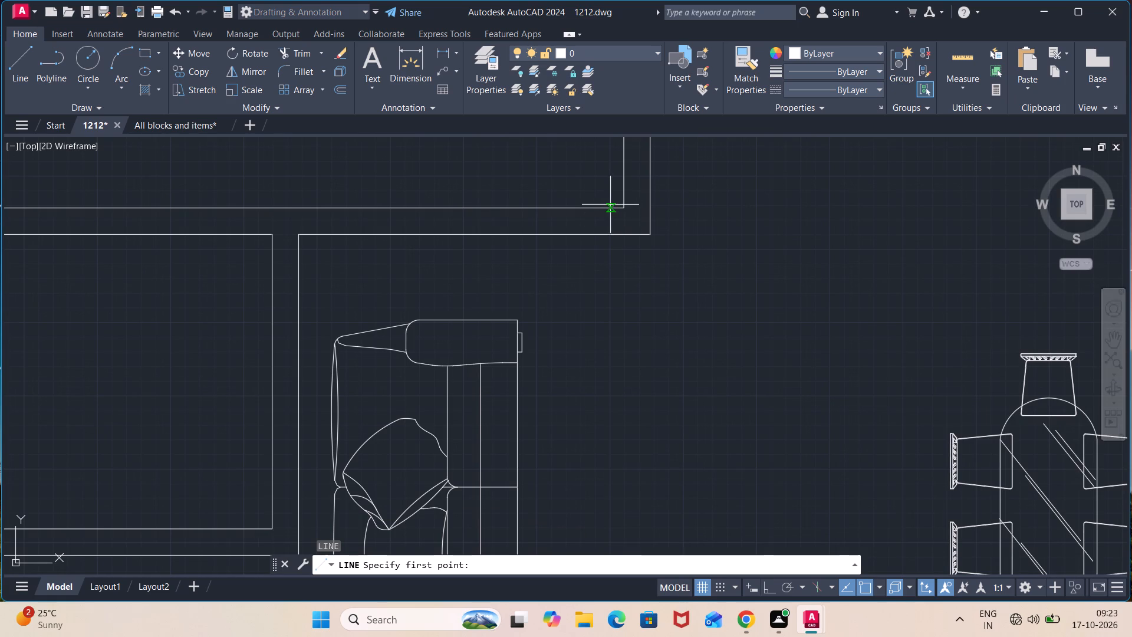
left_click(614, 209)
left_click(616, 237)
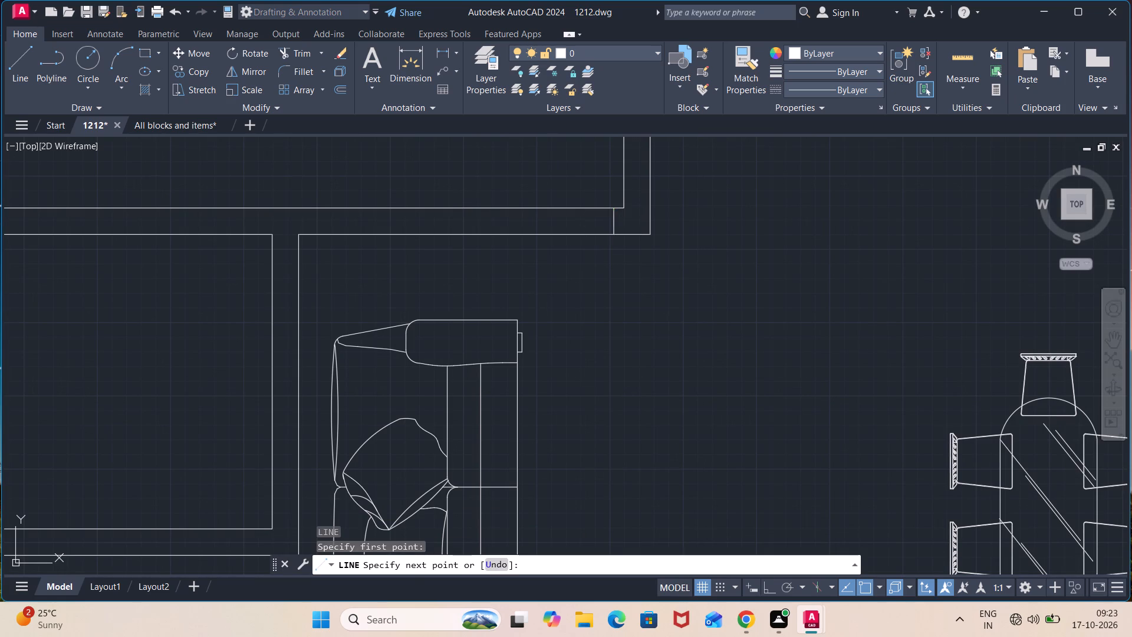
key("Escape")
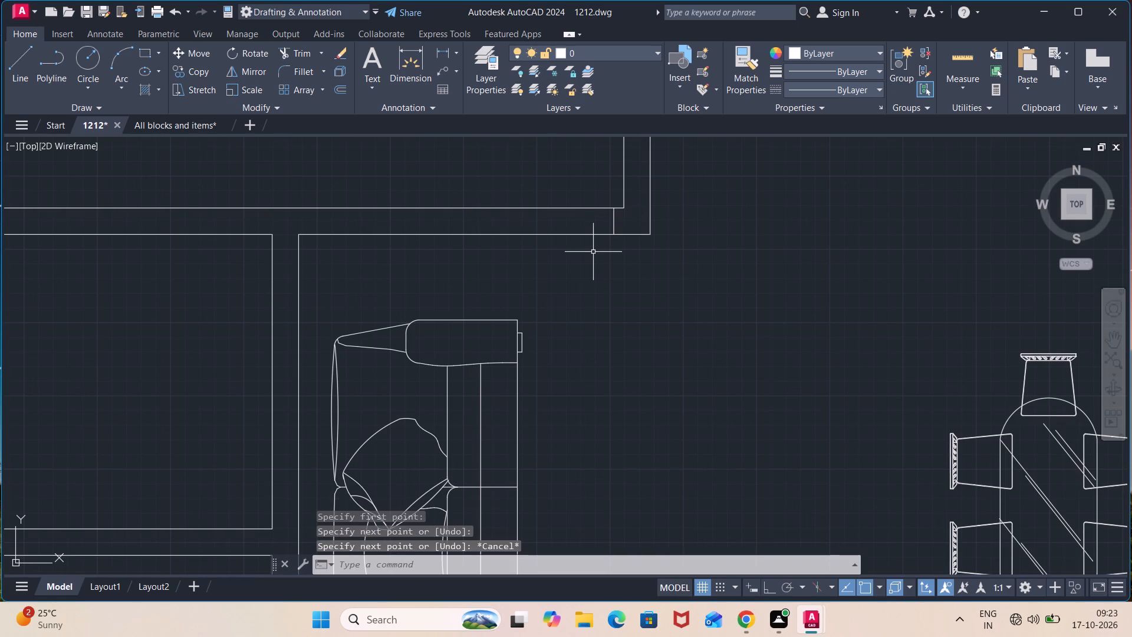
Offset the new cross line 3'3" to the west within the northwest bedroom's south wall.
key("o")
key("Return")
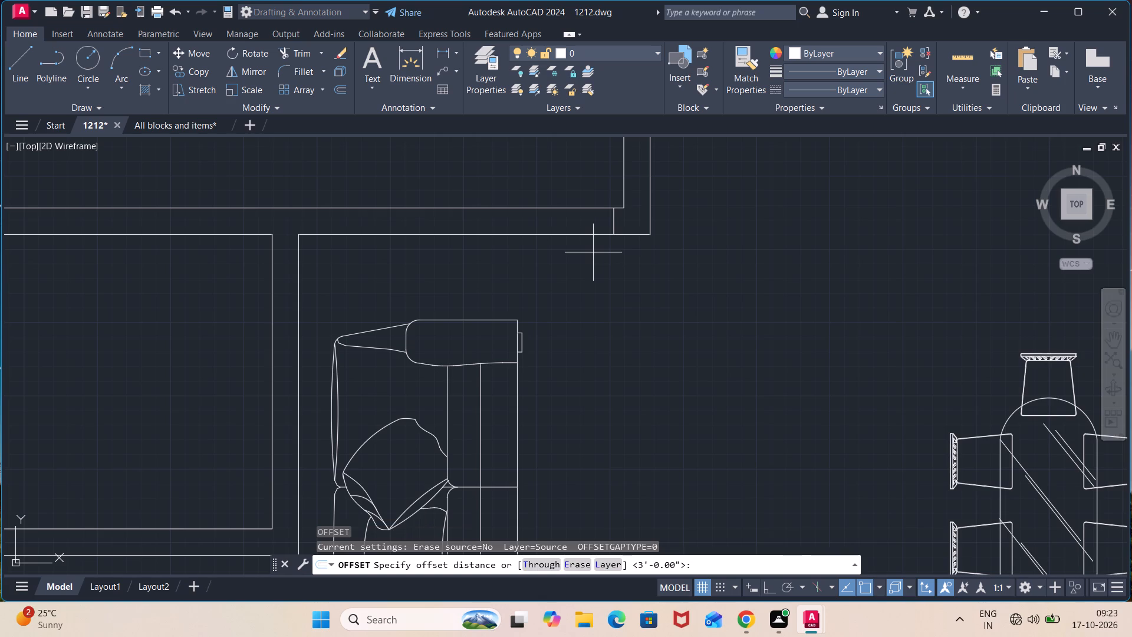
type("3'3\"")
key("Return")
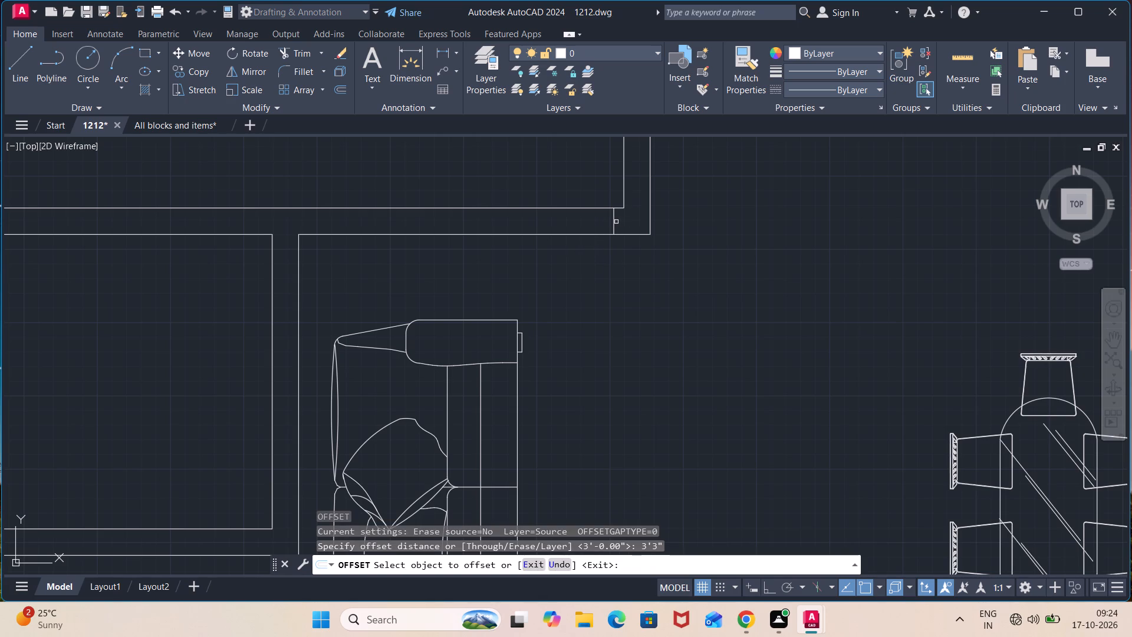
left_click(614, 223)
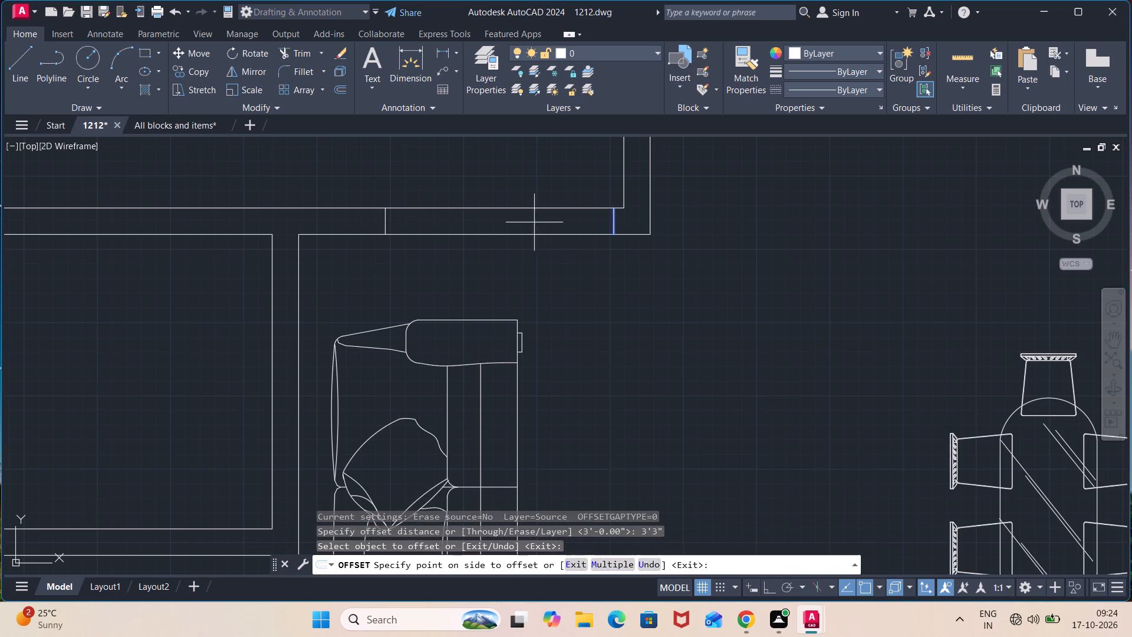
left_click(524, 222)
key("Escape")
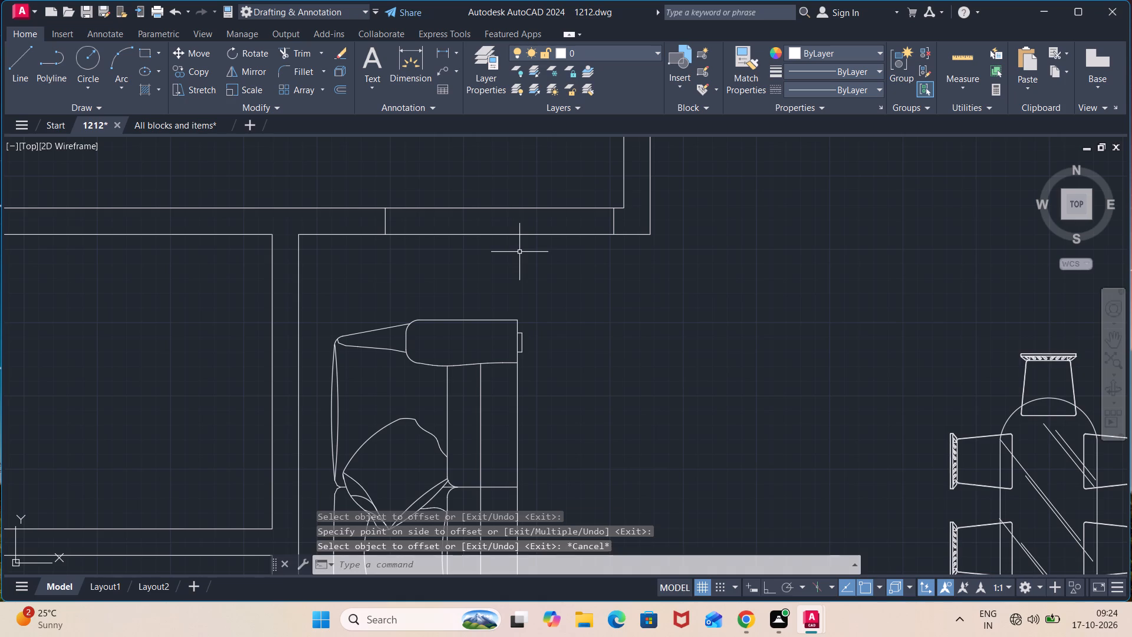
Trim both wall lines between the two cross lines to open a doorway in the northwest bedroom's south wall.
type("tr")
key("Return")
left_click(516, 250)
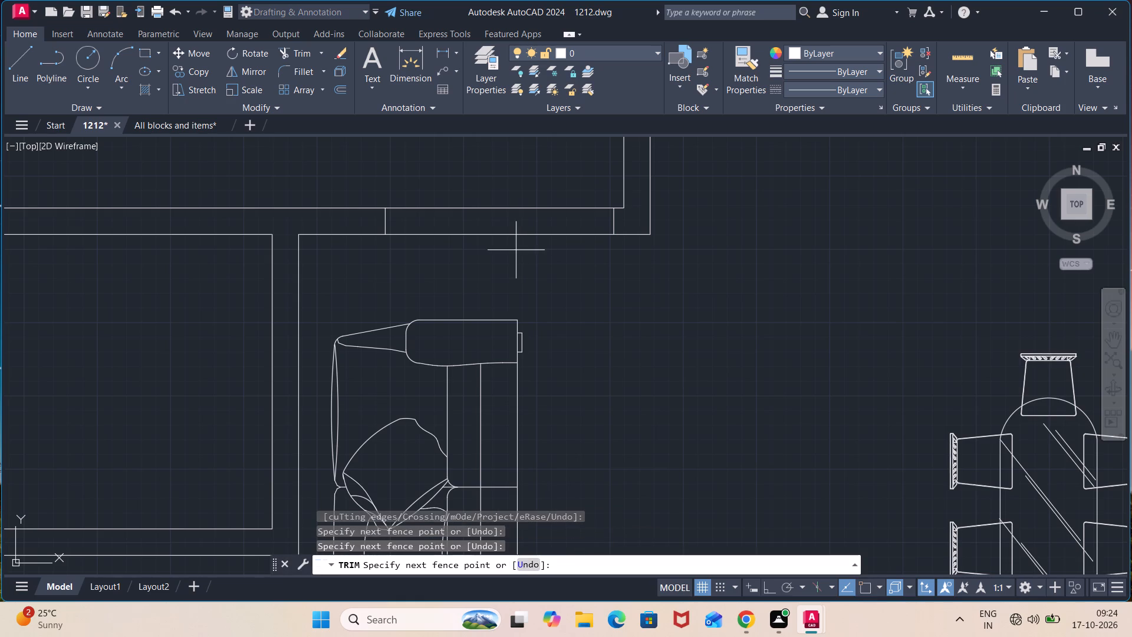
left_click(525, 161)
scroll(772, 251, "down", 2)
middle_click_drag(795, 258, 445, 310)
middle_click_drag(703, 316, 420, 294)
key("Escape")
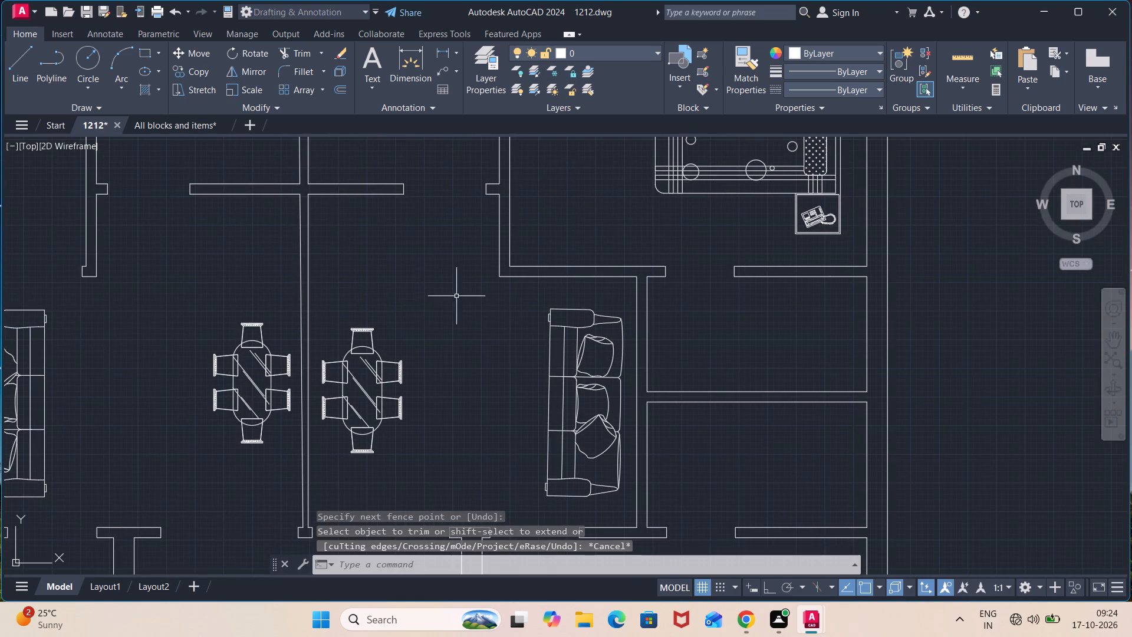
Draw a short line across the northeast bedroom's south wall near its west corner.
scroll(496, 295, "up", 1)
middle_click_drag(559, 287, 447, 284)
scroll(446, 283, "up", 1)
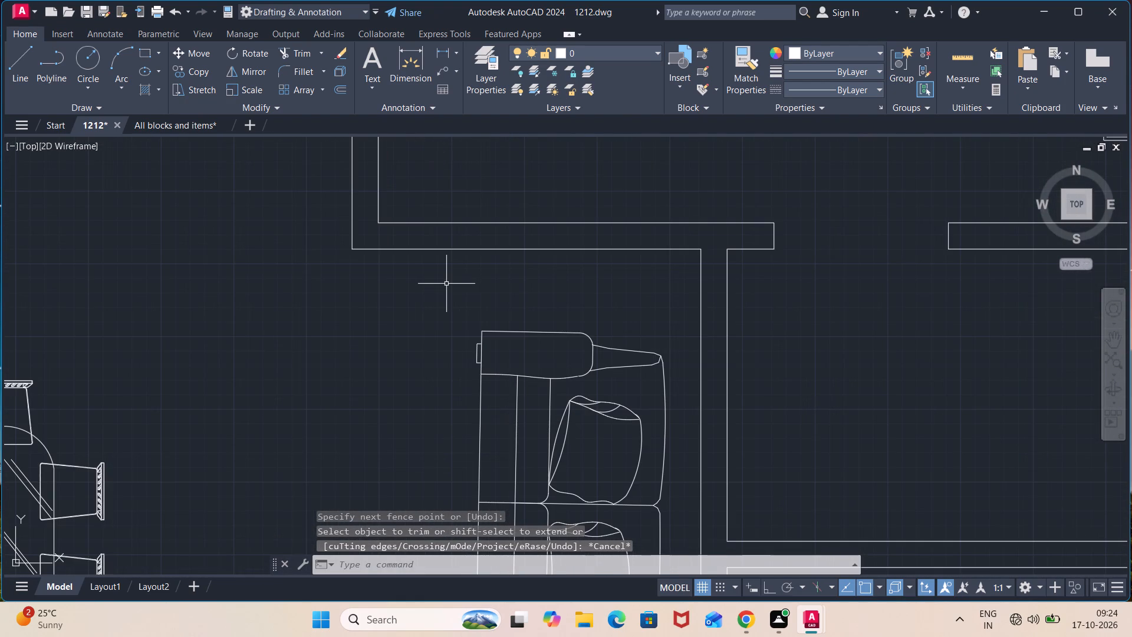
key("l")
key("Return")
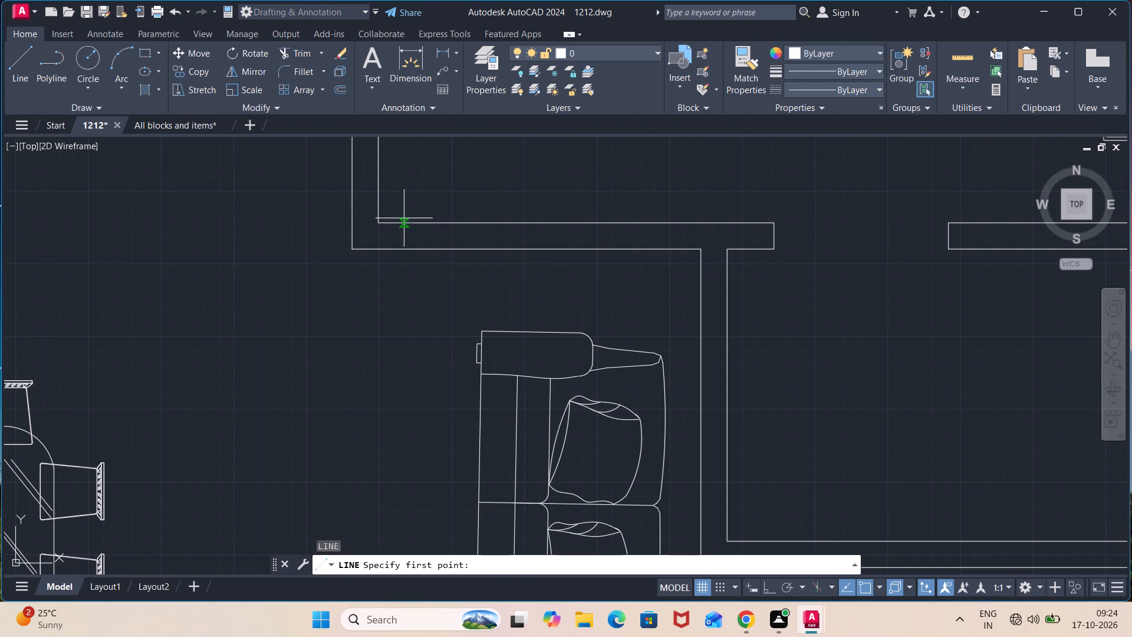
left_click(397, 222)
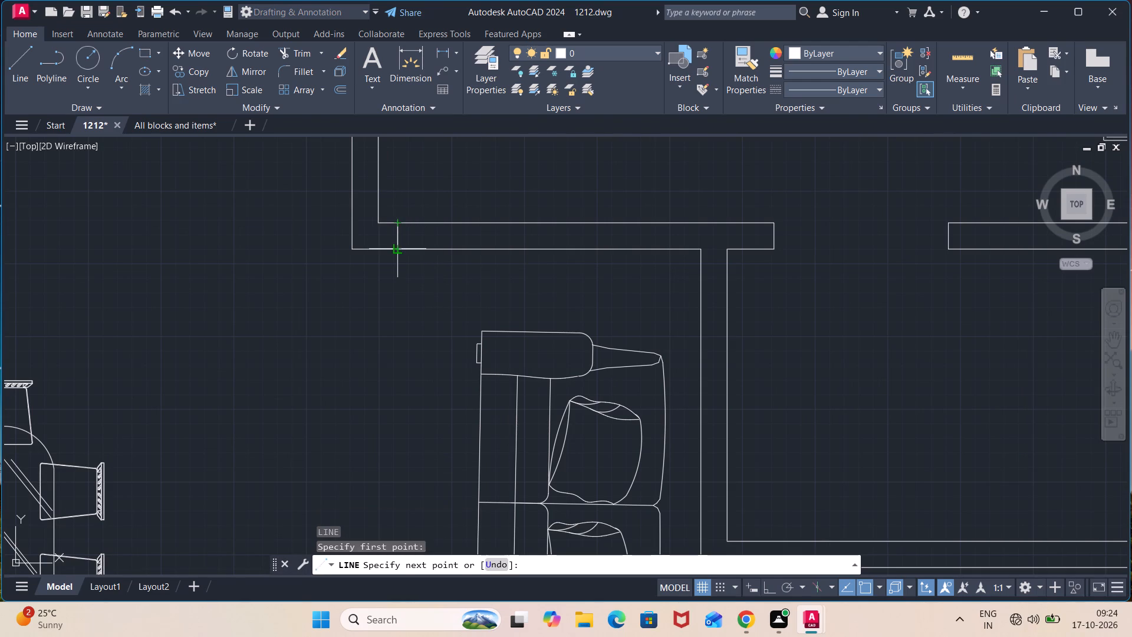
left_click(397, 248)
key("Escape")
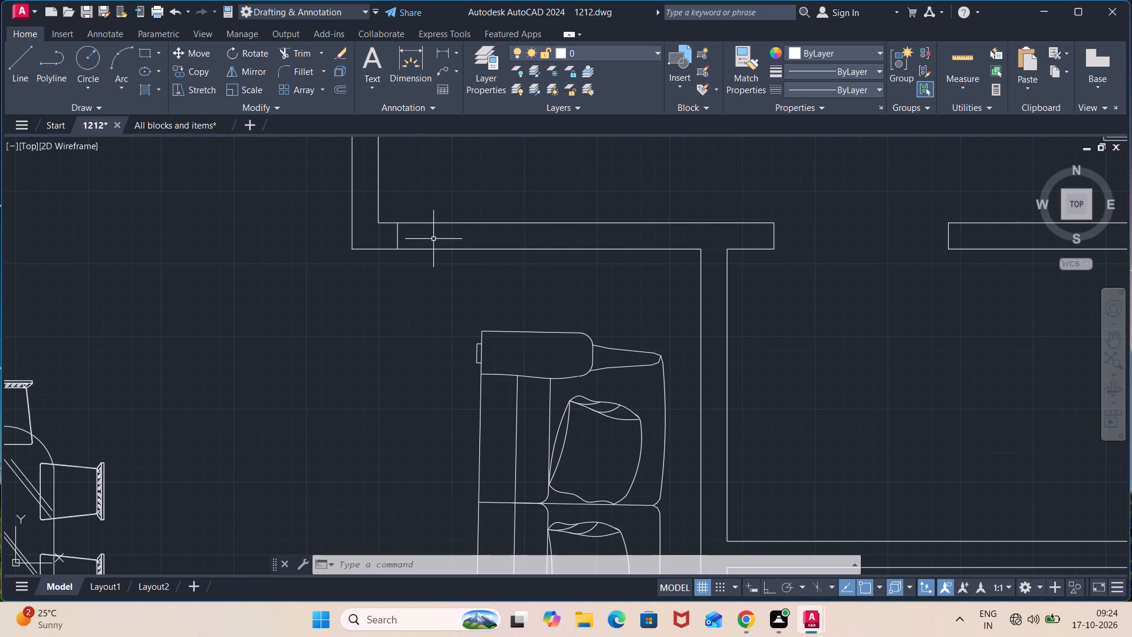
Offset the new cross line 3'3" to the east within the northeast bedroom's south wall.
scroll(442, 238, "down", 1)
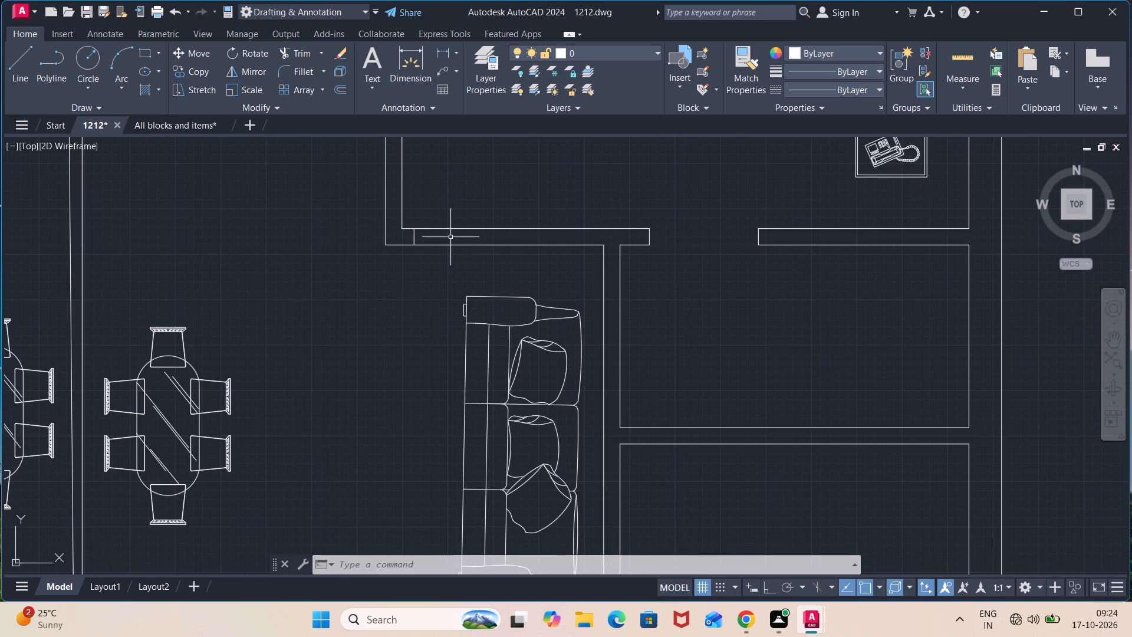
scroll(440, 236, "up", 1)
key("o")
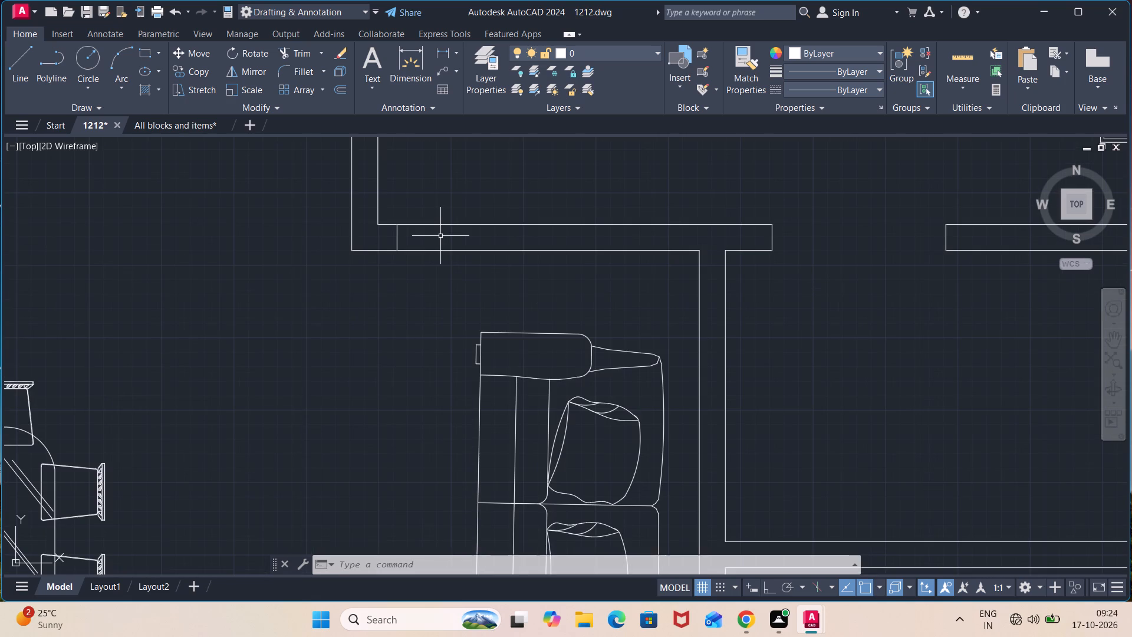
key("Return")
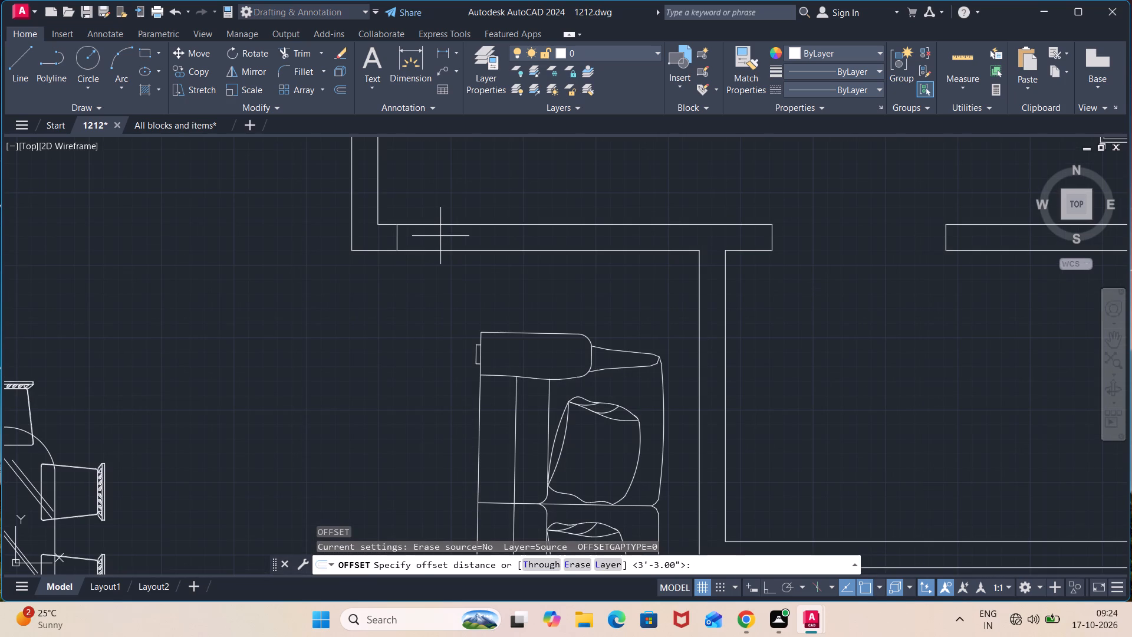
key("Return")
left_click(396, 239)
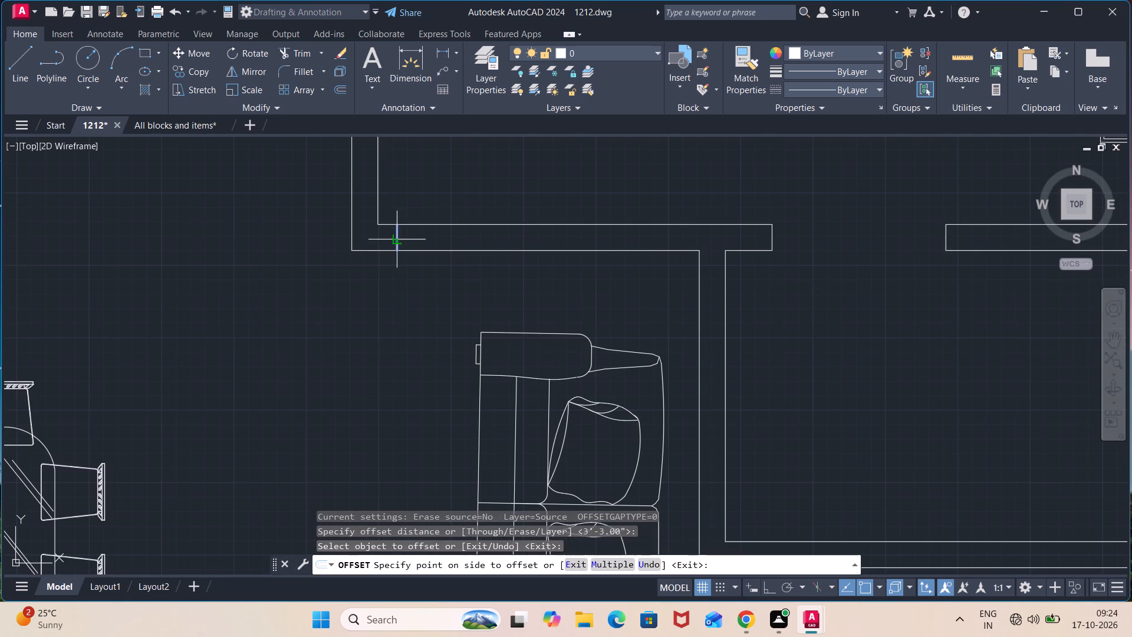
left_click(520, 239)
key("Escape")
Trim both wall lines between the two cross lines to open a doorway in the northeast bedroom's south wall.
type("tr")
key("Return")
left_click(516, 262)
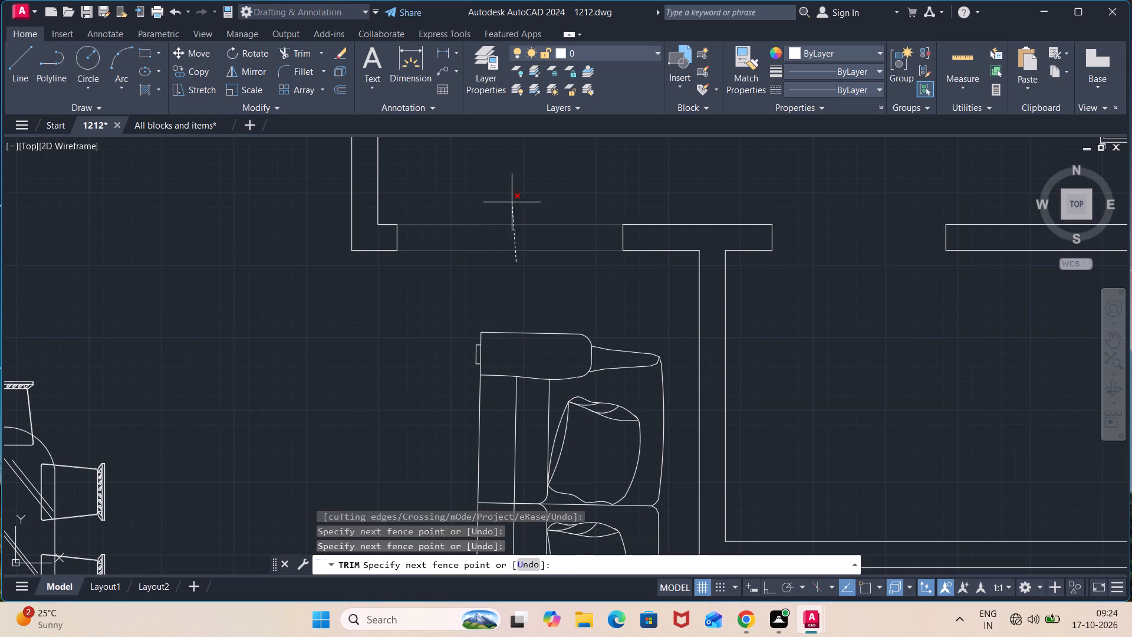
left_click(512, 199)
scroll(562, 226, "down", 3)
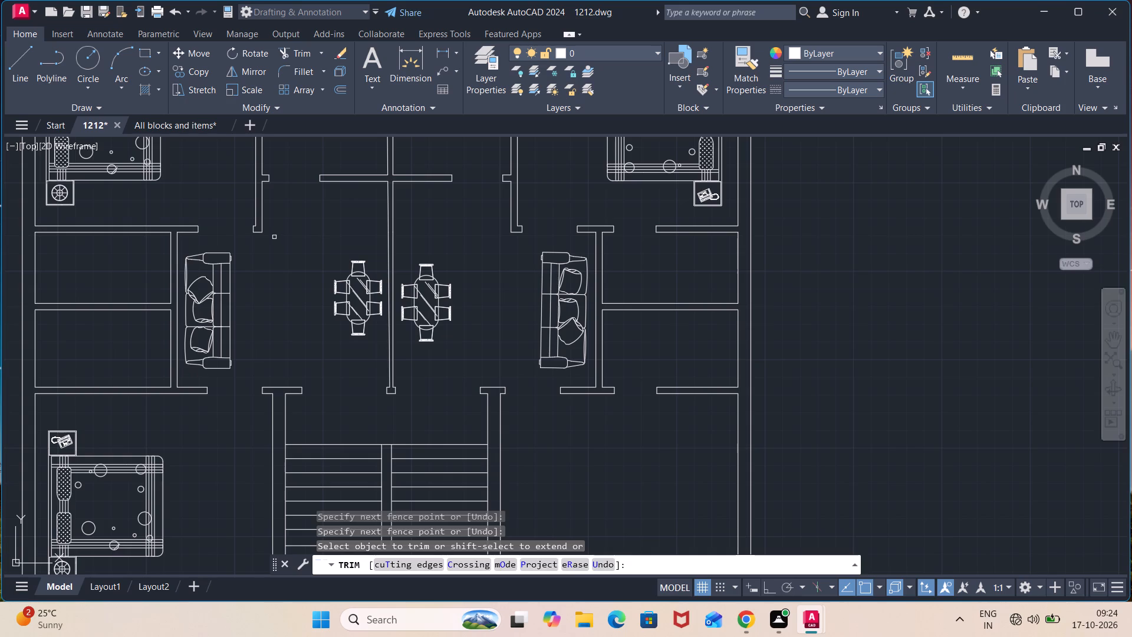
key("Escape")
Draw a short line across the wall between the northwest bedroom and the small room south of it, near that room's east corner.
scroll(159, 232, "up", 2)
key("l")
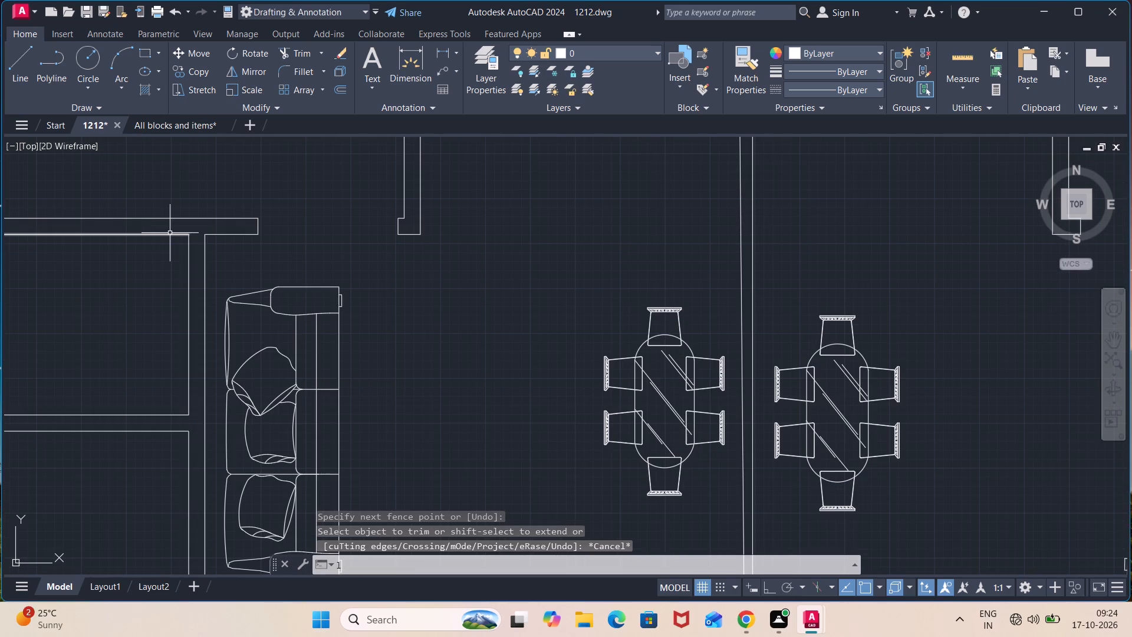
key("Return")
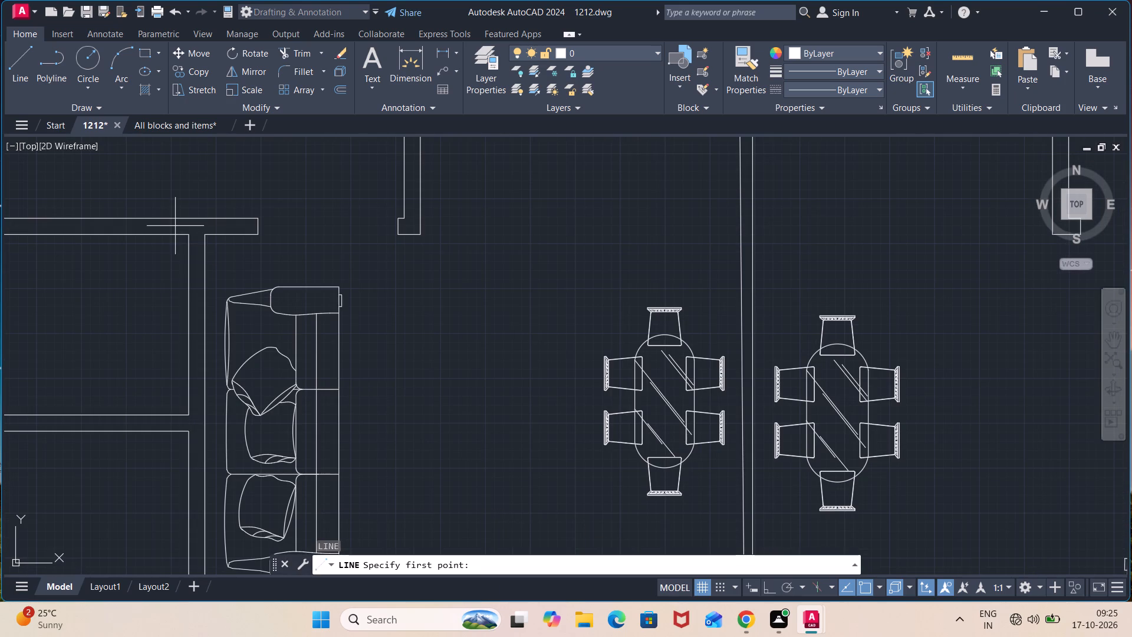
left_click(173, 216)
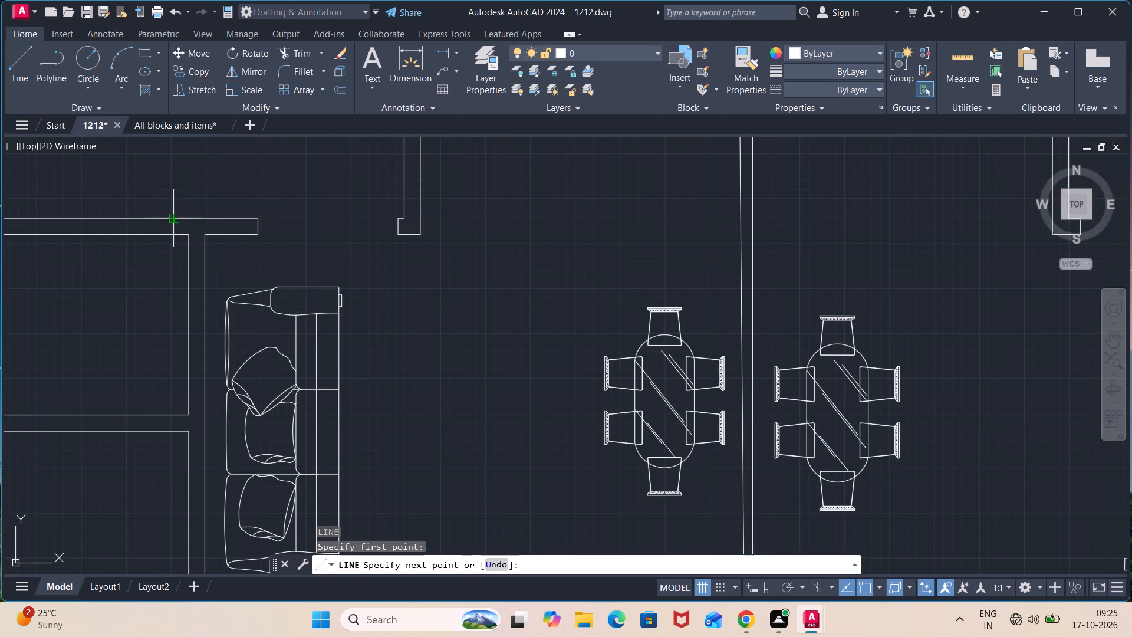
left_click(171, 235)
key("Escape")
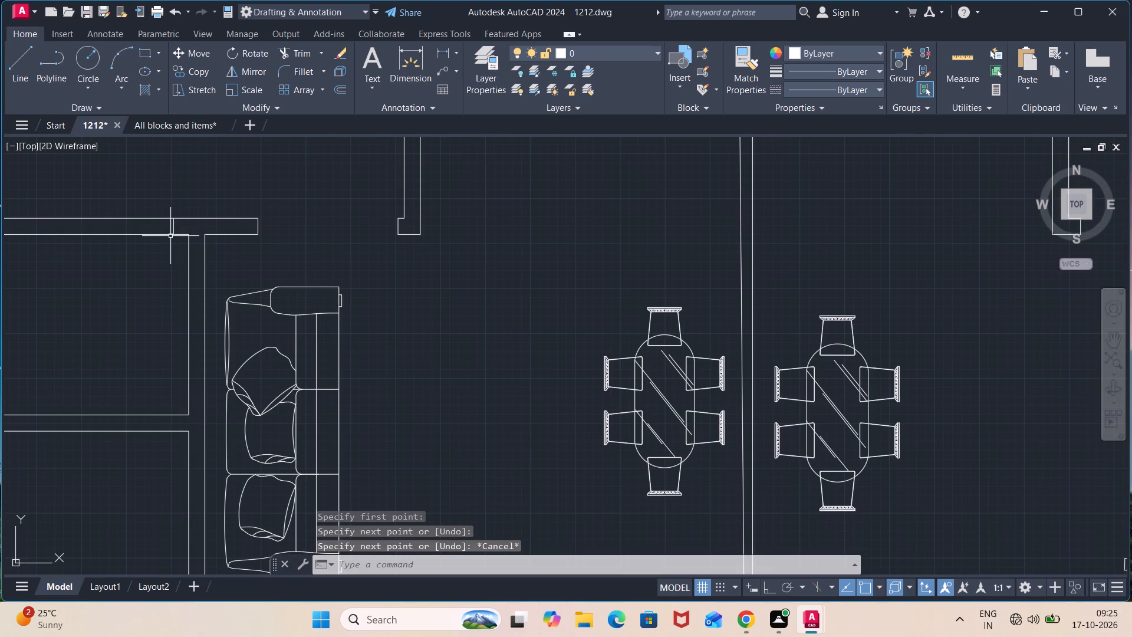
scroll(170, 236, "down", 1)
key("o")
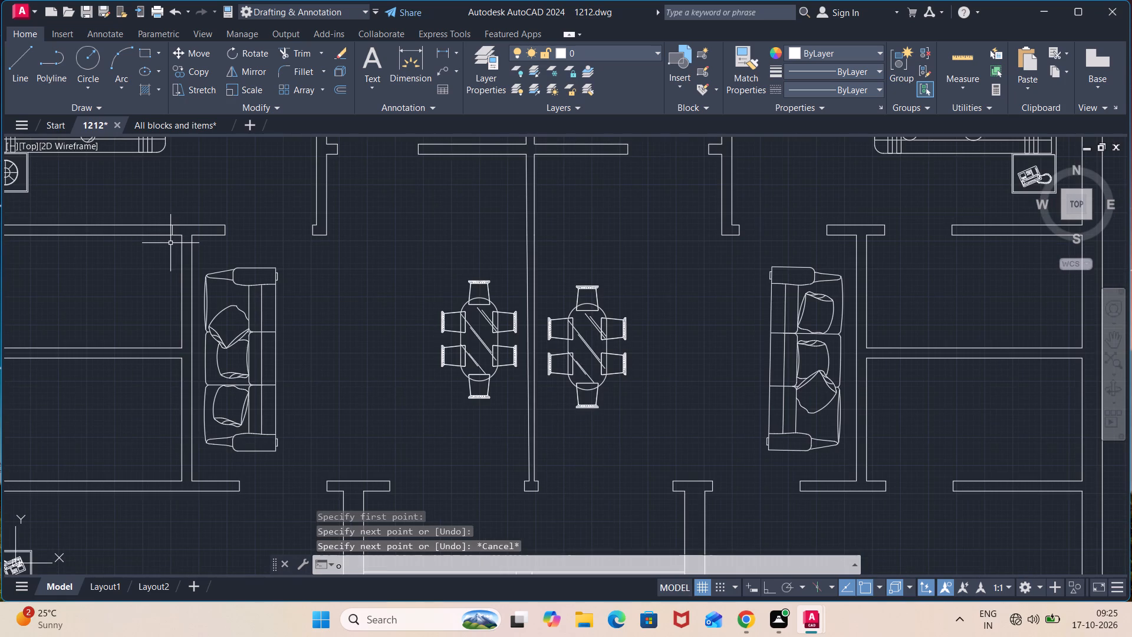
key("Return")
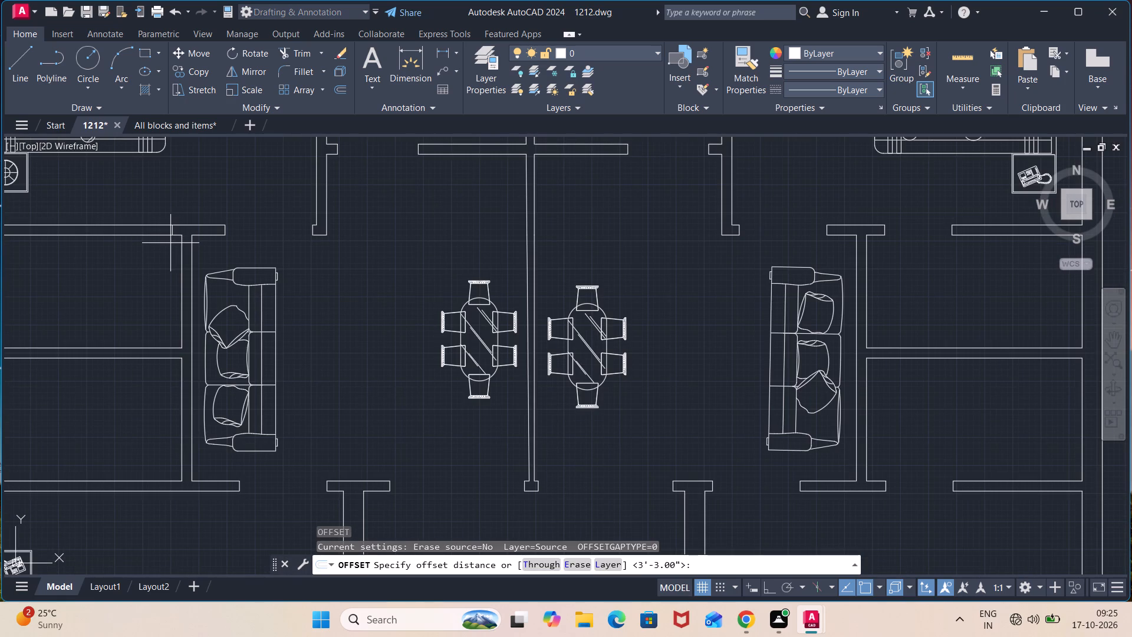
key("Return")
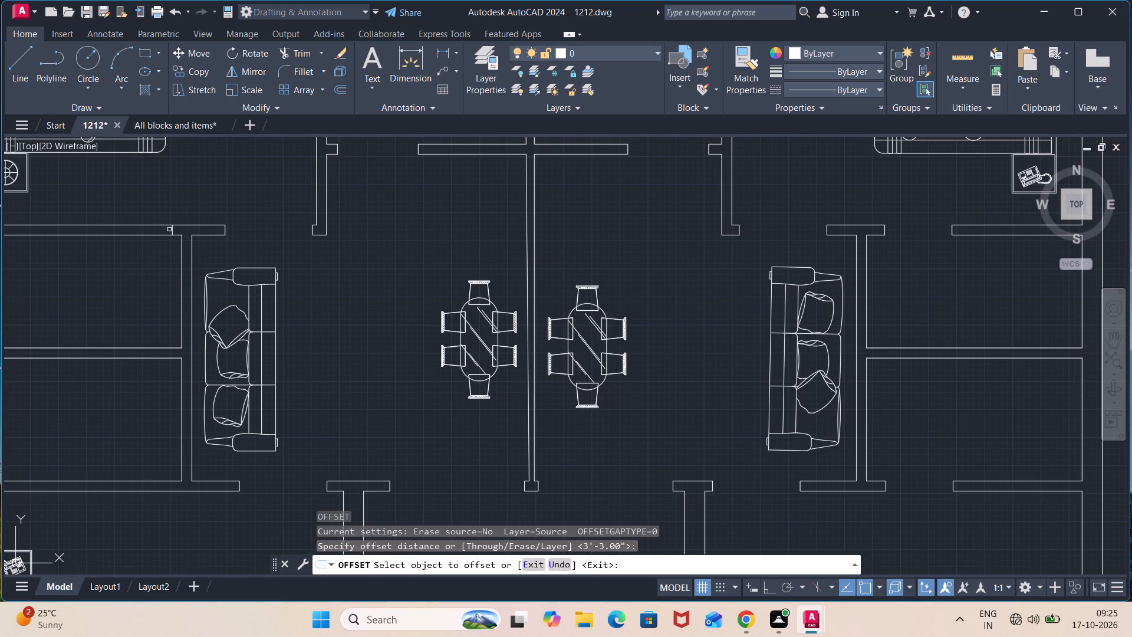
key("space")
Offset the new cross line 2'6" to the west within the wall between the northwest bedroom and the small room.
key("space")
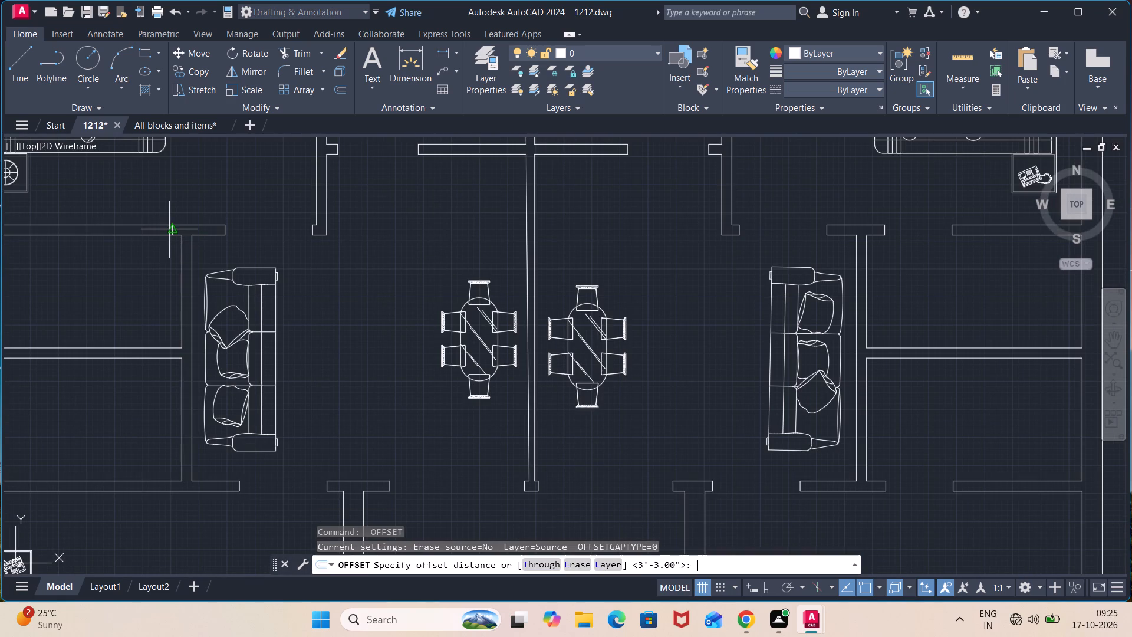
type("2'6\"")
key("Return")
scroll(169, 228, "up", 2)
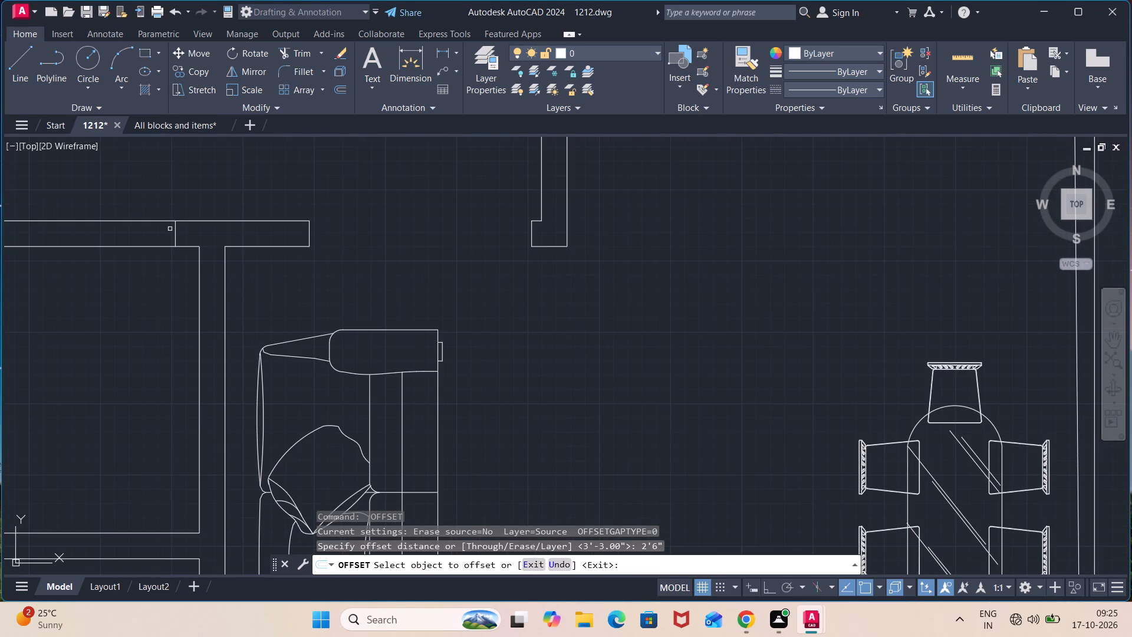
left_click(176, 231)
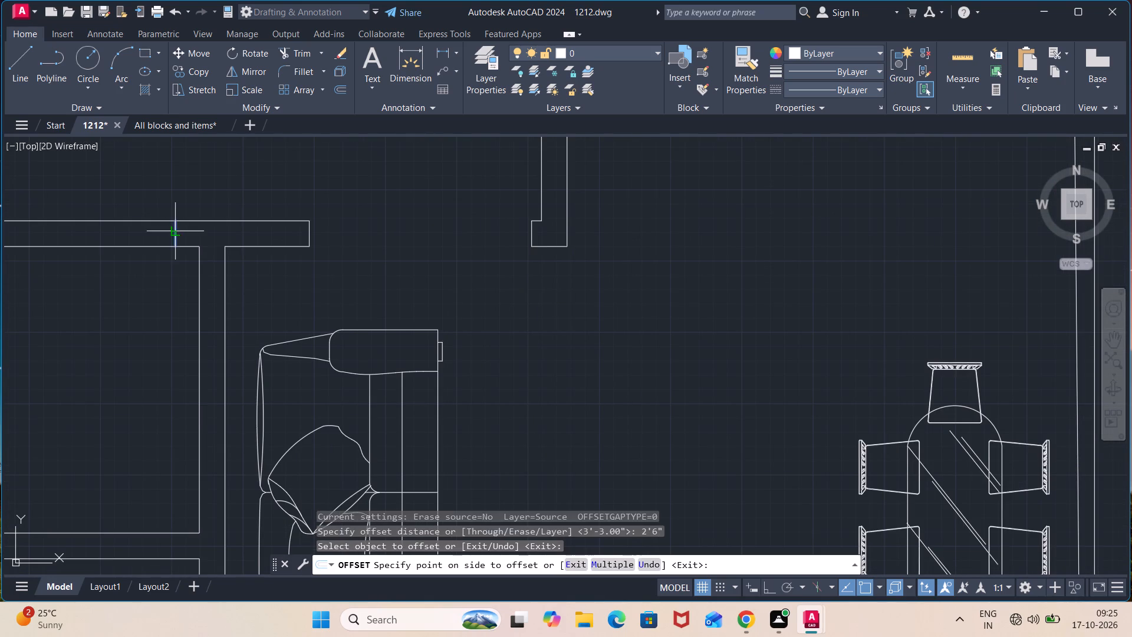
left_click(94, 236)
scroll(93, 239, "down", 2)
key("Escape")
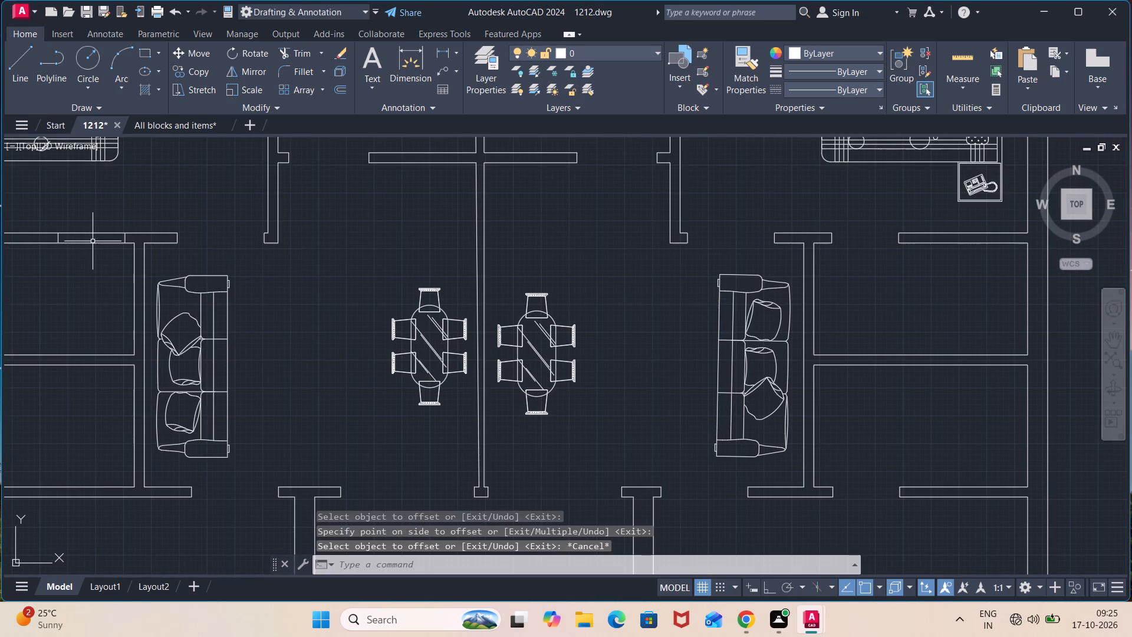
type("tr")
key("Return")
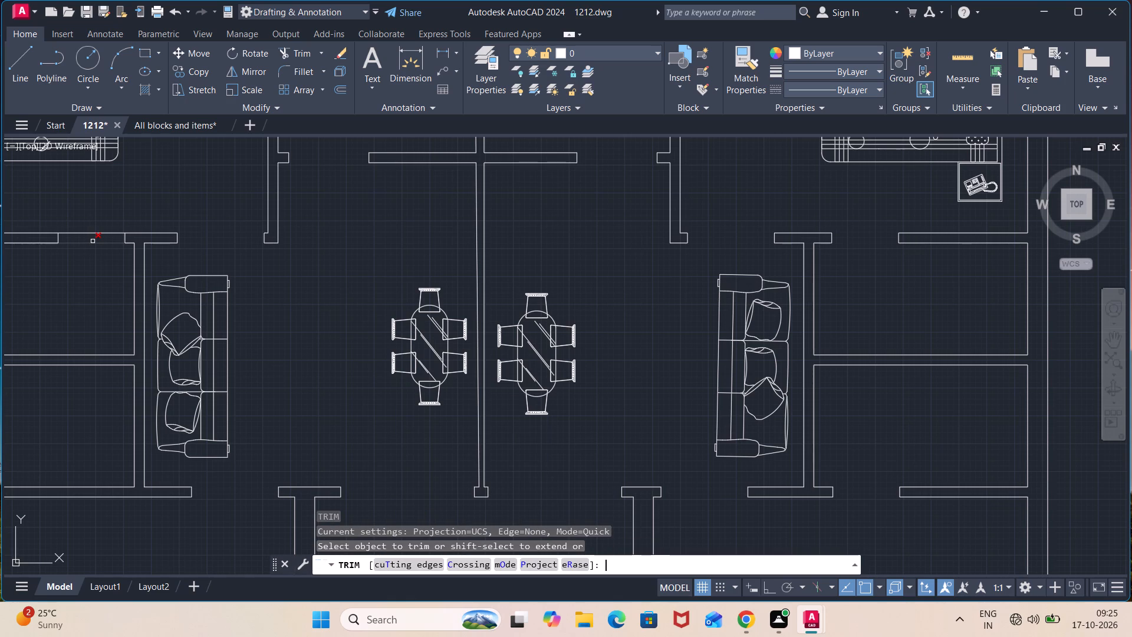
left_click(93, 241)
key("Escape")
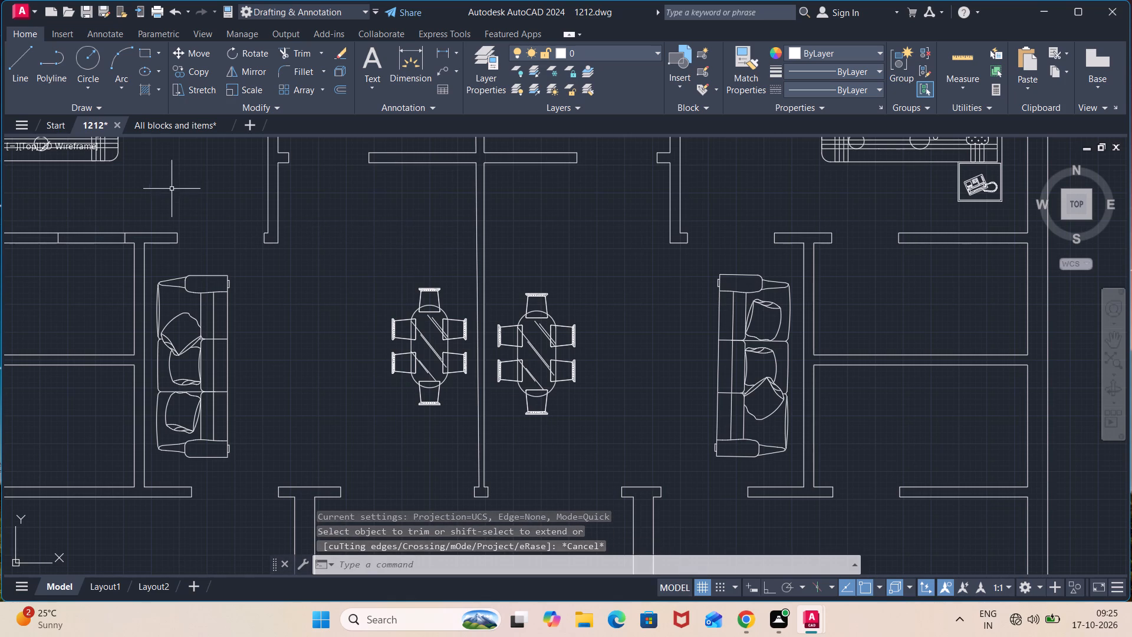
Trim both wall lines between the 2'6" cross lines to open a doorway from the northwest bedroom into the small room.
middle_click_drag(159, 201, 394, 238)
type("tr")
key("Return")
left_click(344, 258)
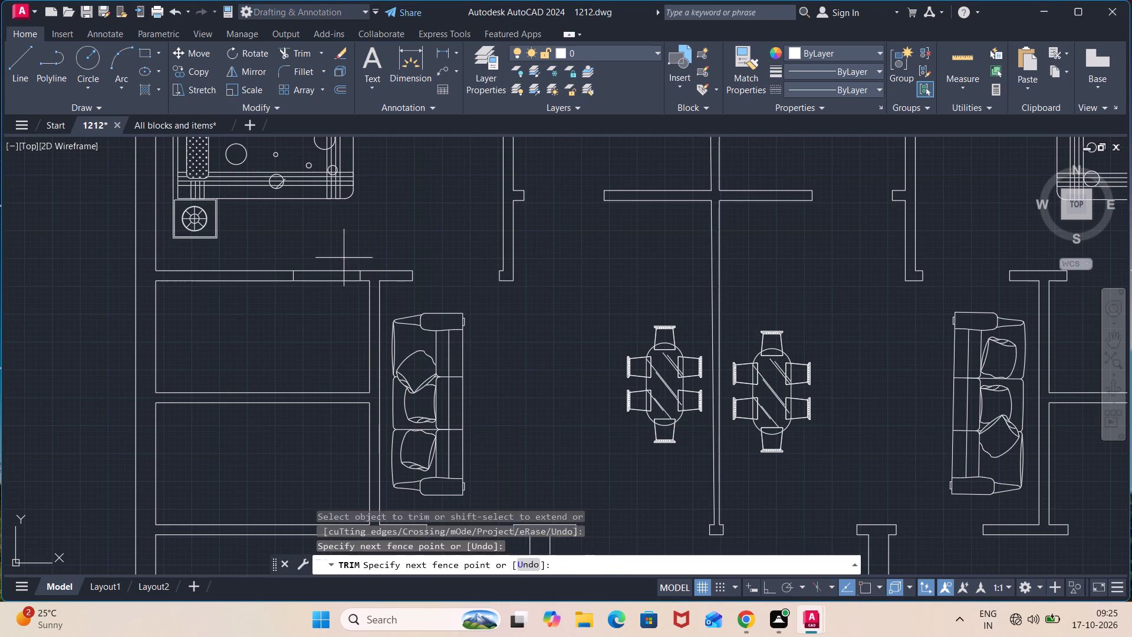
left_click(331, 304)
key("Escape")
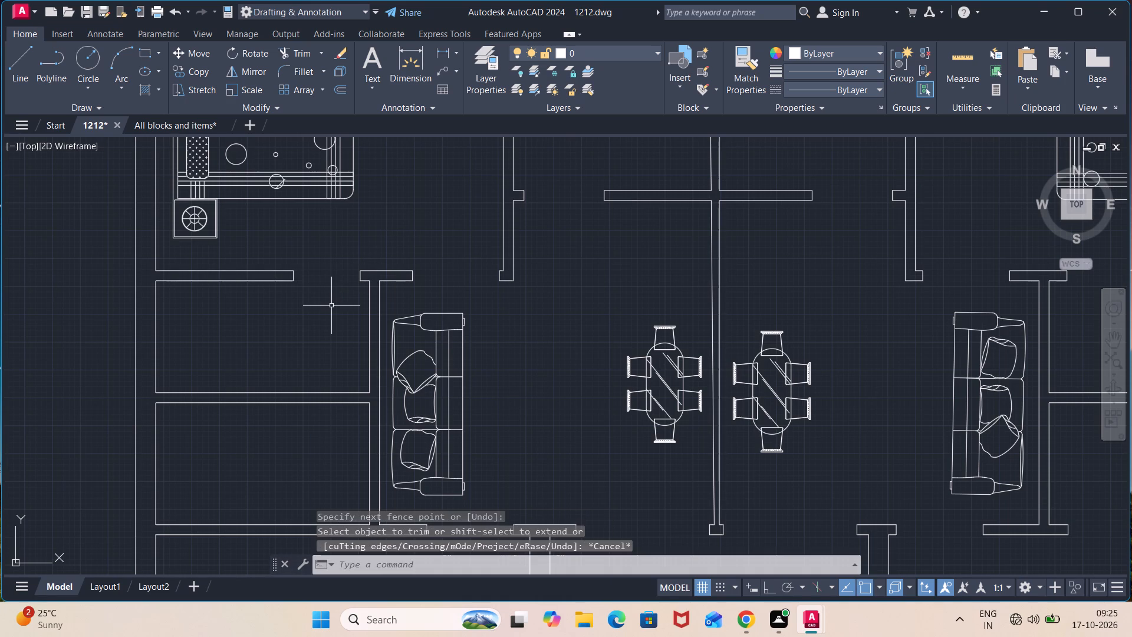
Draw a short line across the lower west small room's south wall, aligned with the east jamb of the northwest bedroom doorway.
middle_click_drag(331, 306, 337, 226)
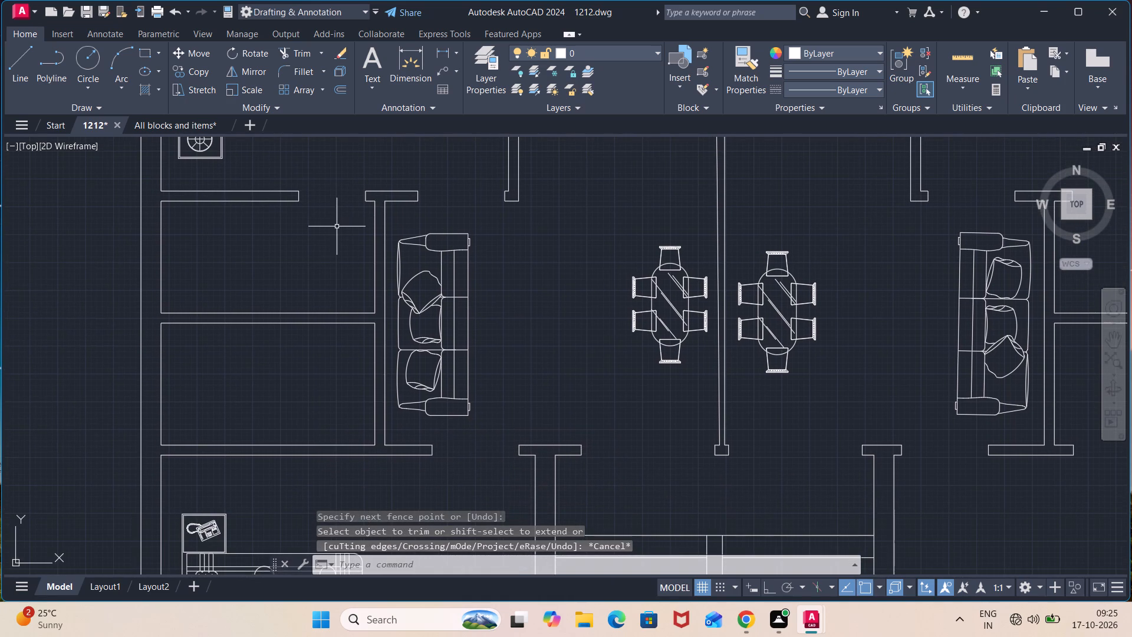
key("l")
key("Return")
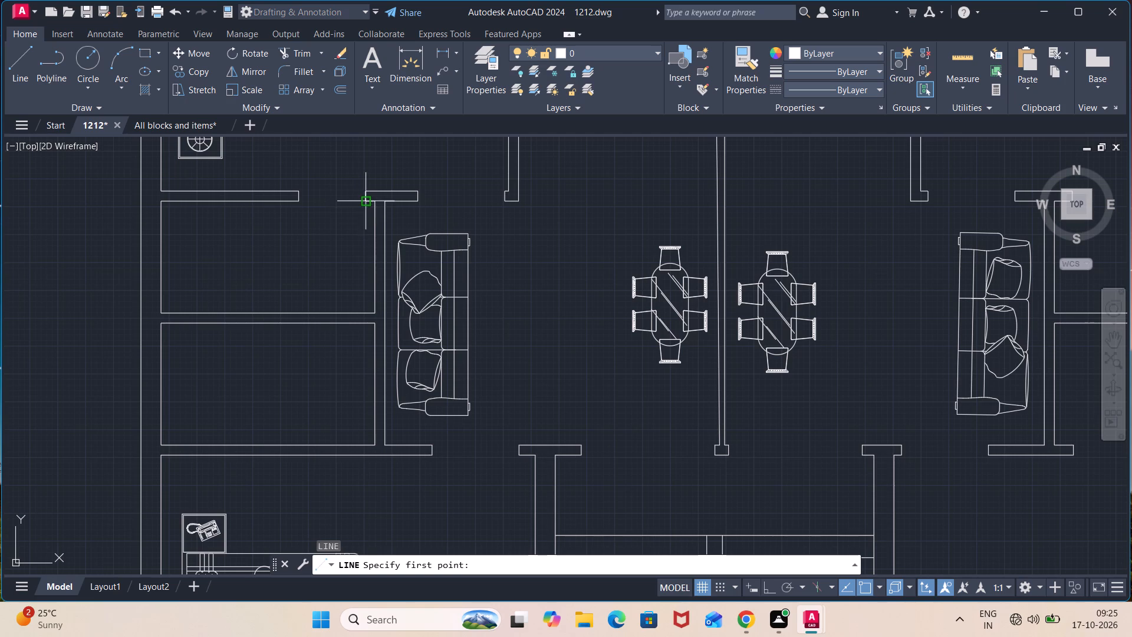
left_click(367, 443)
left_click(367, 454)
key("Escape")
Offset the new cross line 2'6" to the west within the lower west small room's south wall.
scroll(355, 454, "up", 2)
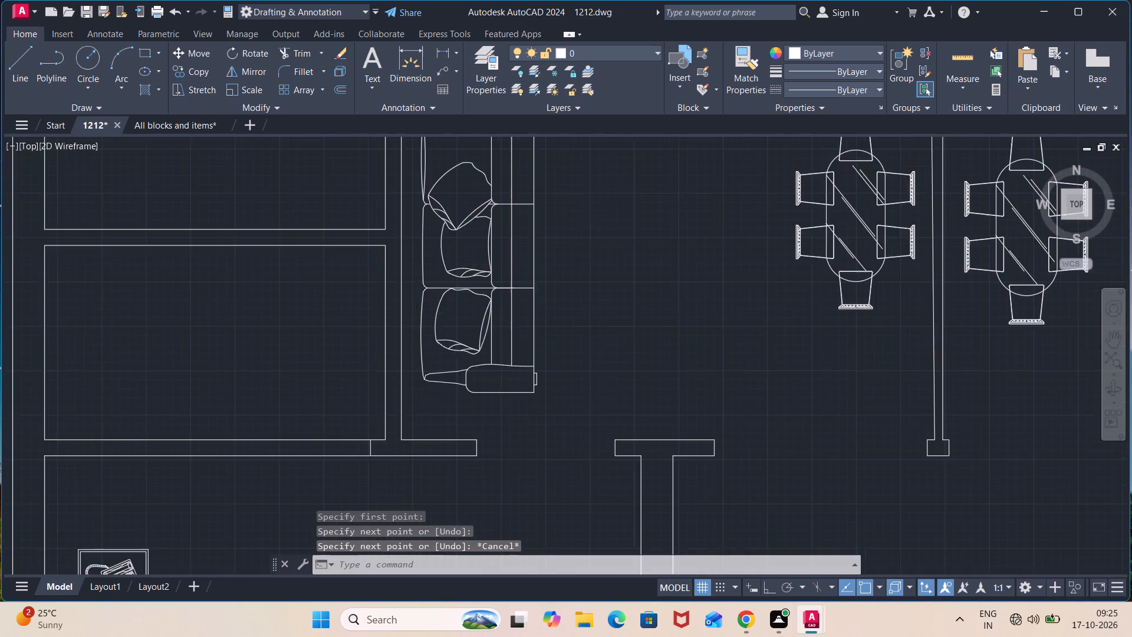
key("o")
key("Return")
key("Return")
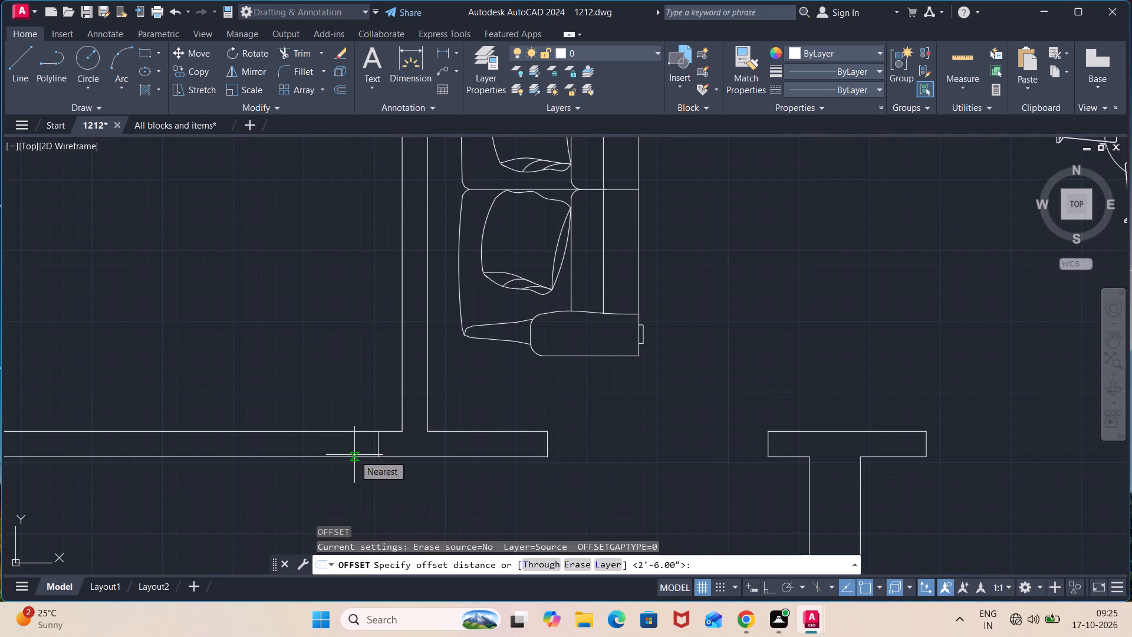
left_click(377, 444)
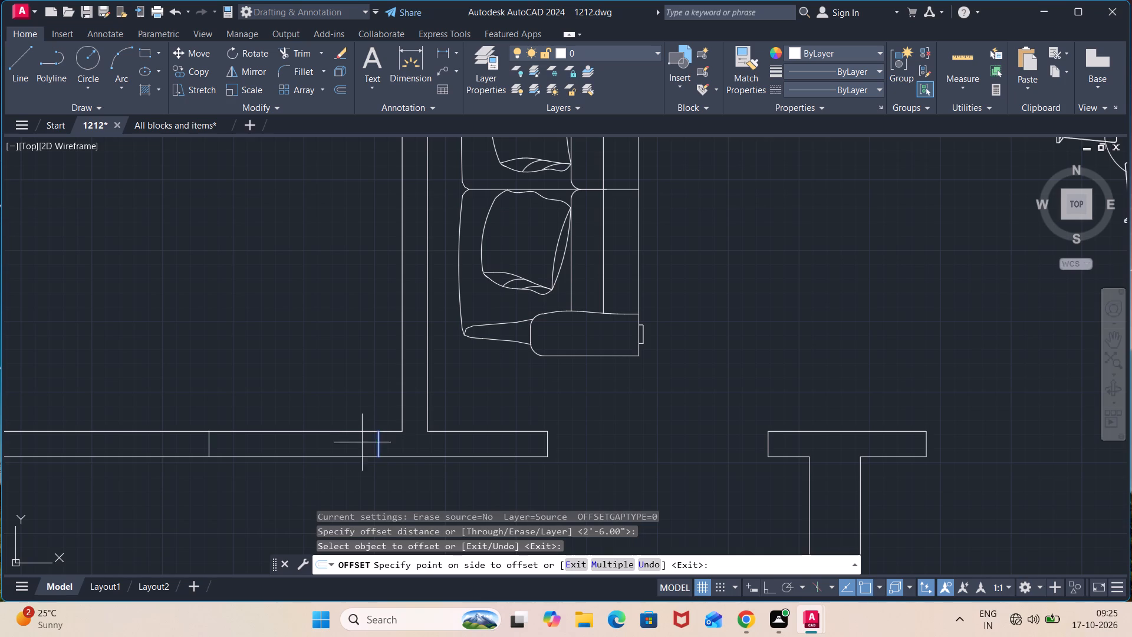
left_click(330, 435)
scroll(301, 454, "down", 3)
key("Escape")
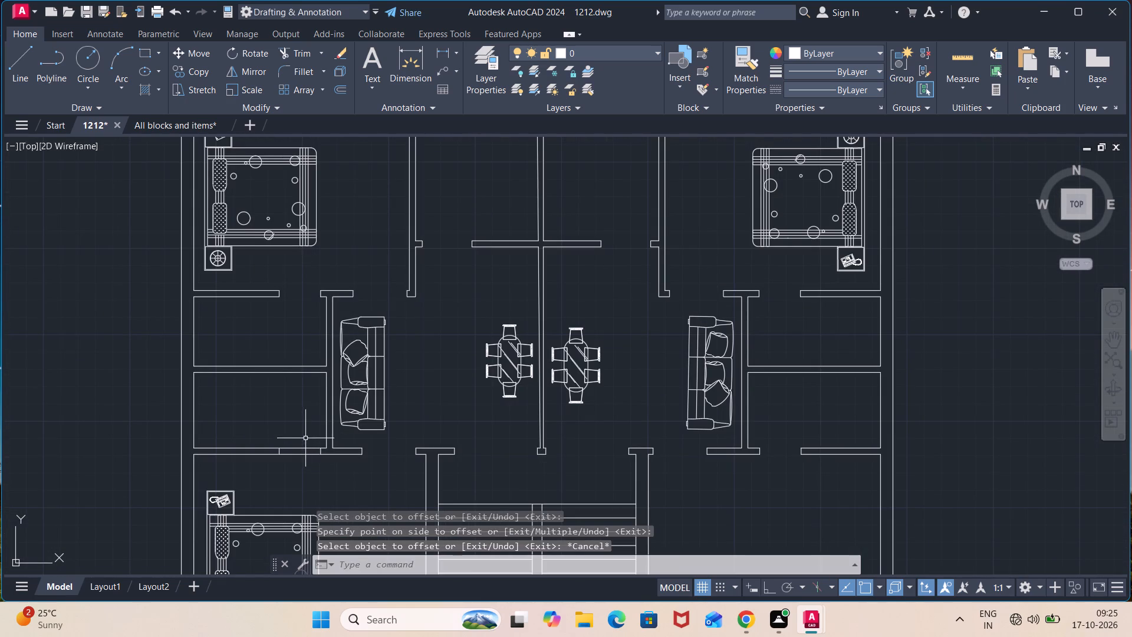
Trim both wall lines between the 2'6" cross lines to open a doorway between the lower west small room and southwest bedroom.
type("tr")
key("Return")
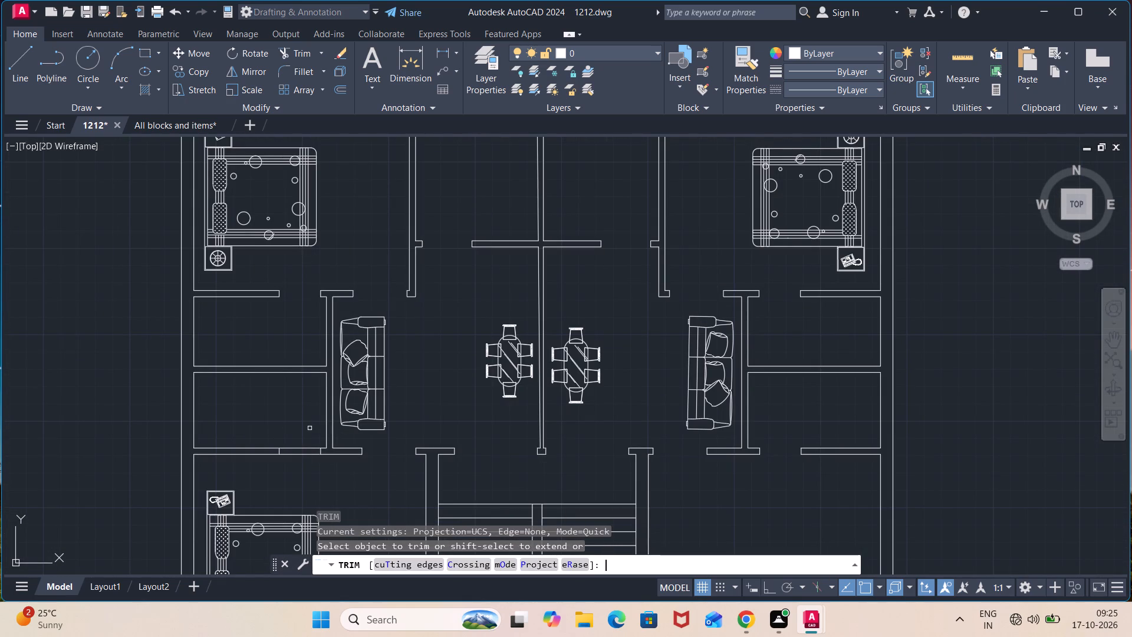
left_click(296, 468)
left_click(298, 433)
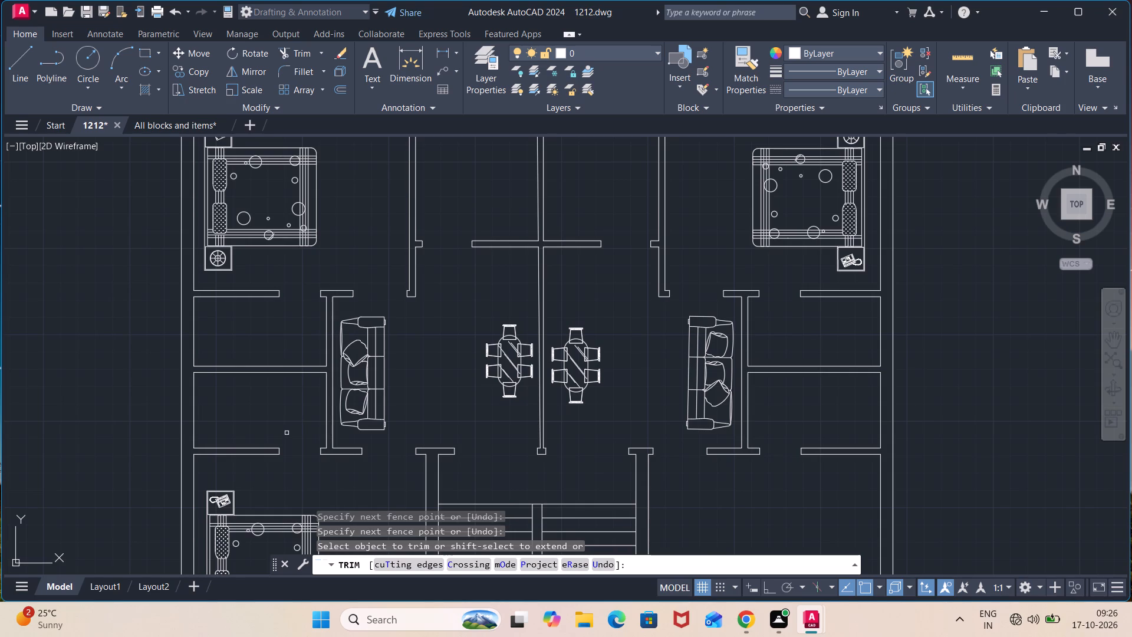
scroll(326, 478, "up", 1)
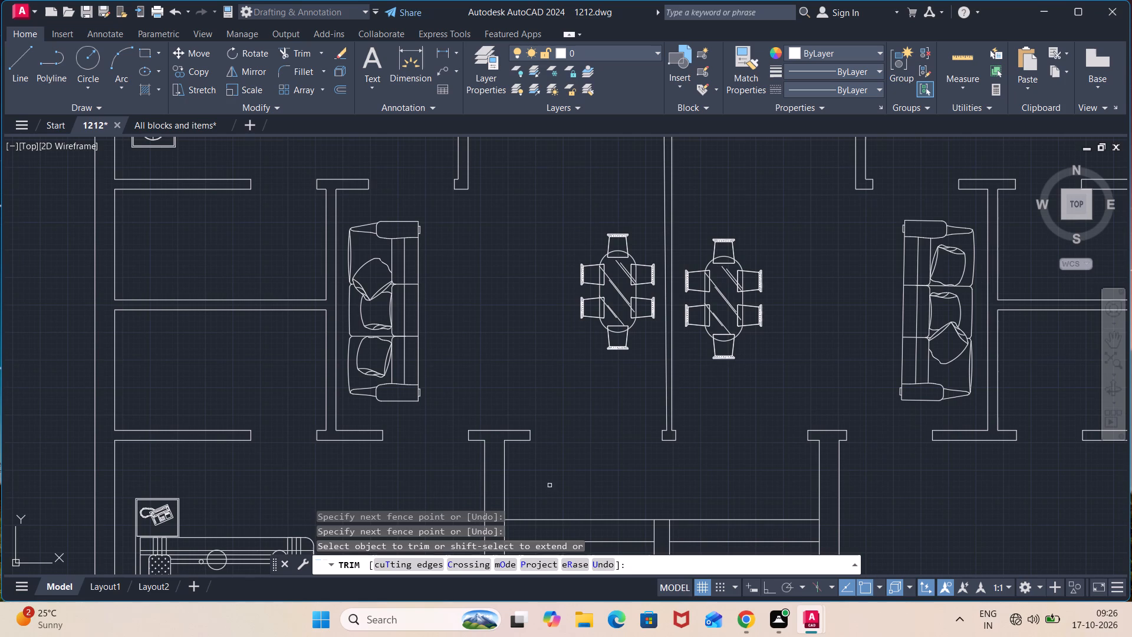
scroll(568, 398, "down", 2)
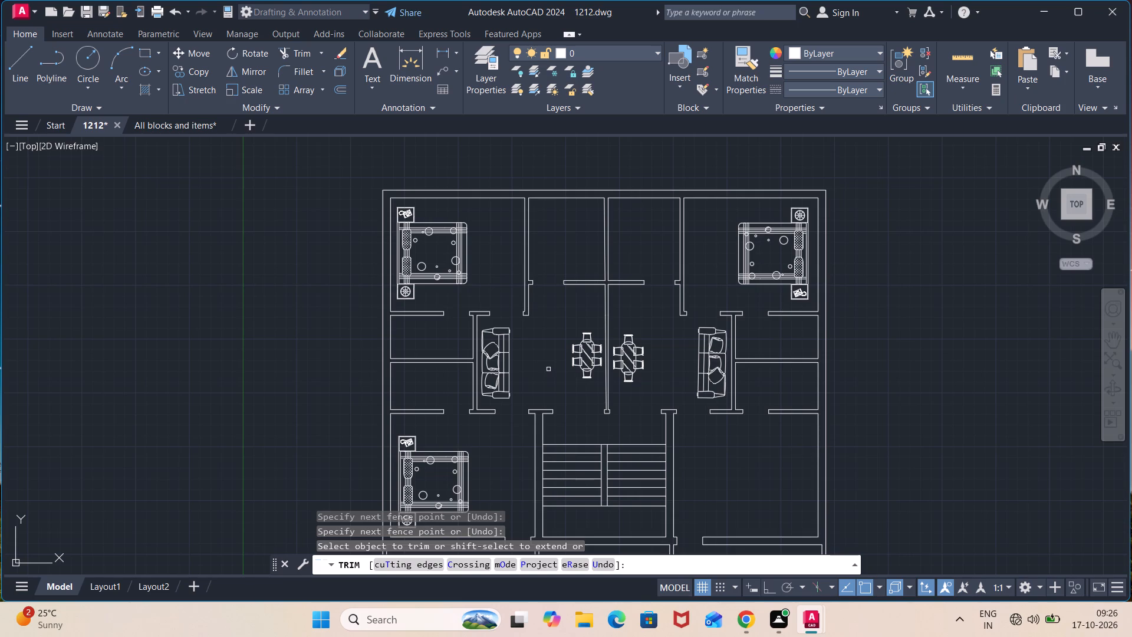
scroll(548, 369, "up", 2)
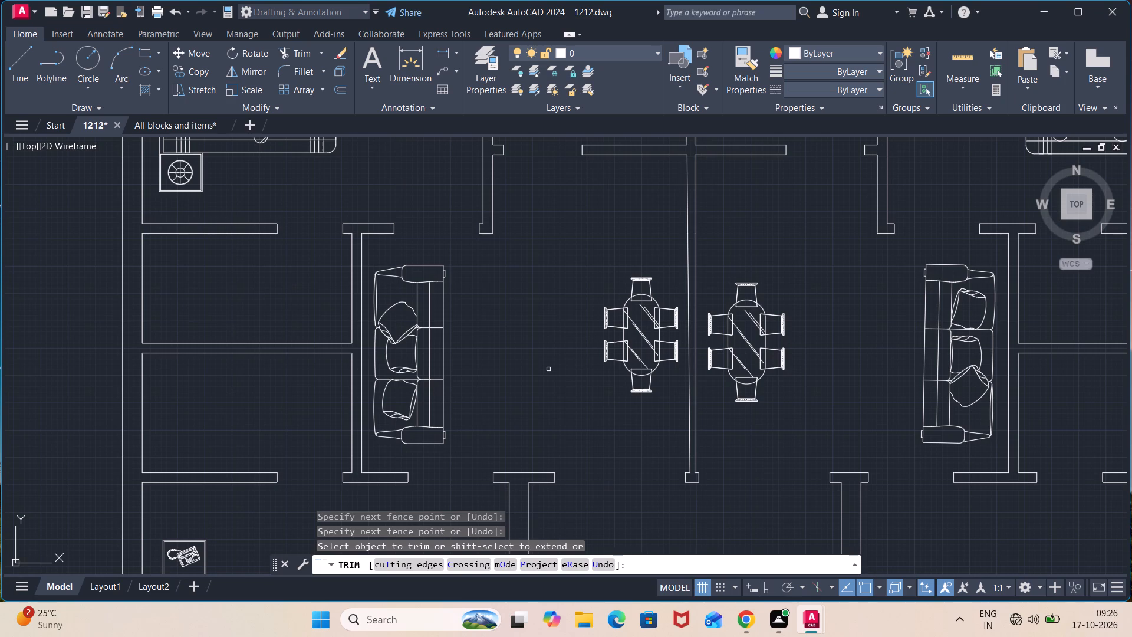
scroll(548, 369, "up", 1)
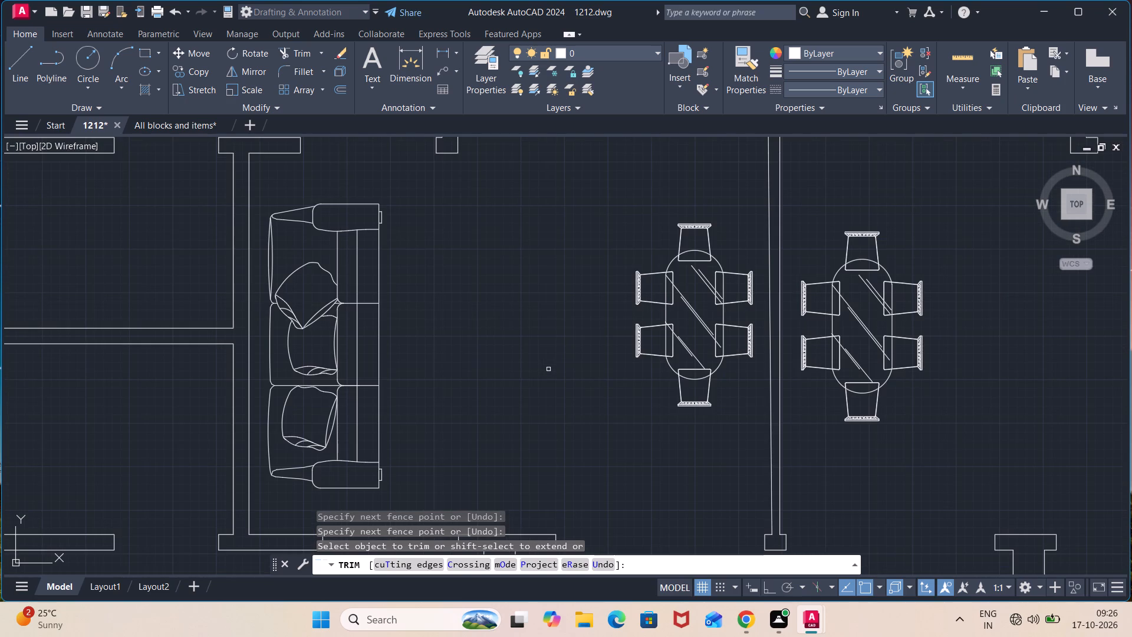
key("Escape")
Look over the floor plan's door openings, from the staircase and south rooms up to the north bedrooms.
scroll(525, 358, "down", 2)
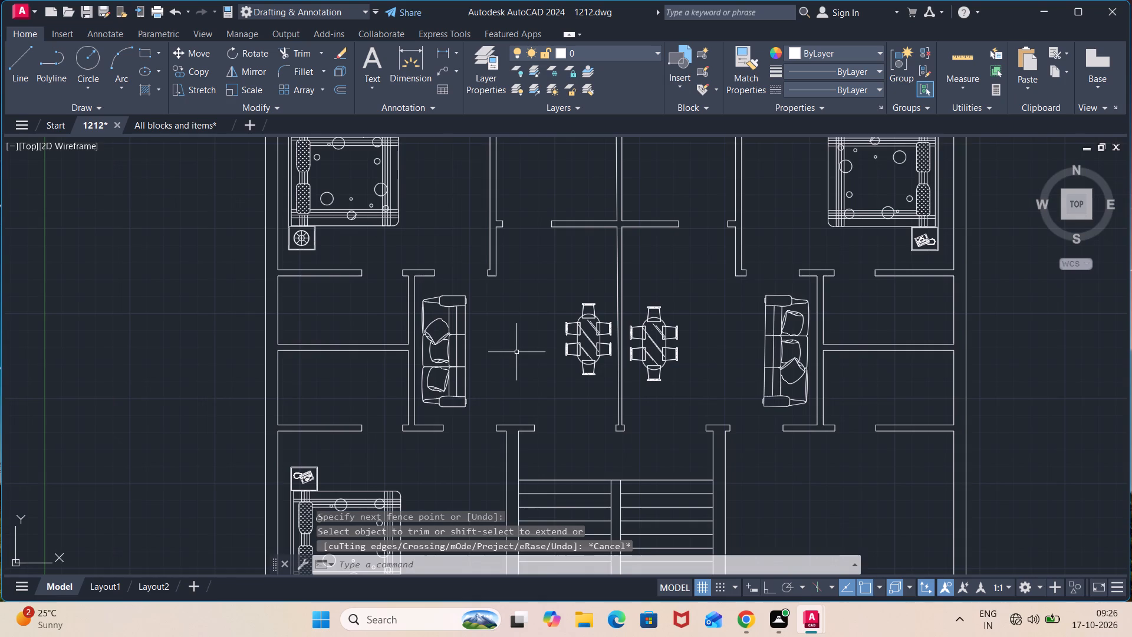
middle_click_drag(516, 352, 610, 232)
middle_click_drag(645, 337, 640, 293)
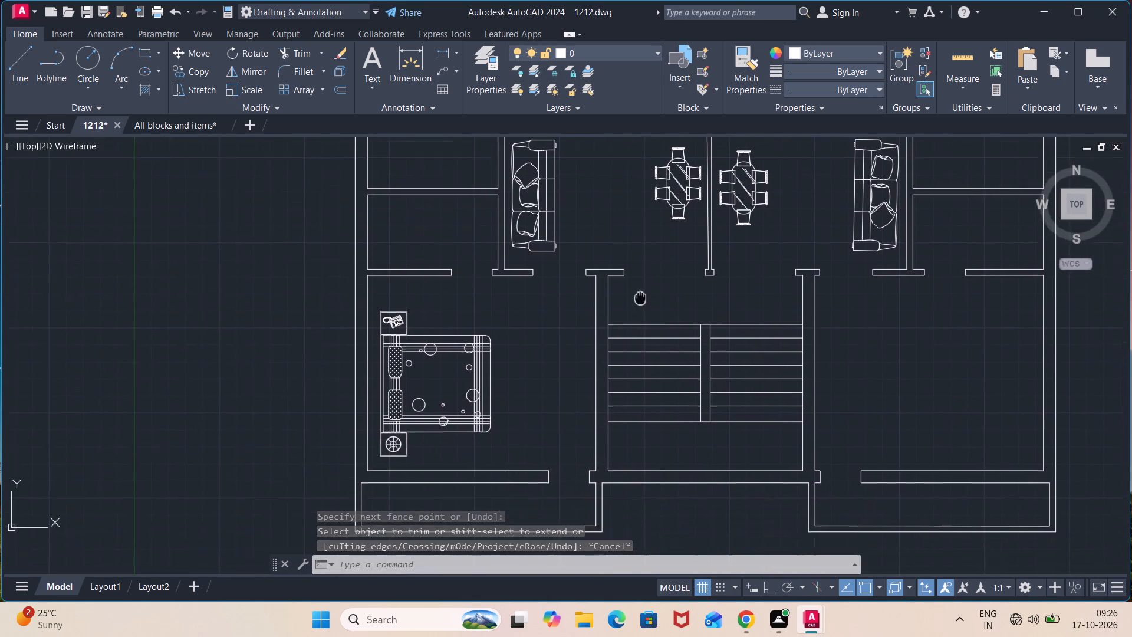
middle_click_drag(640, 293, 610, 172)
middle_click_drag(820, 310, 815, 389)
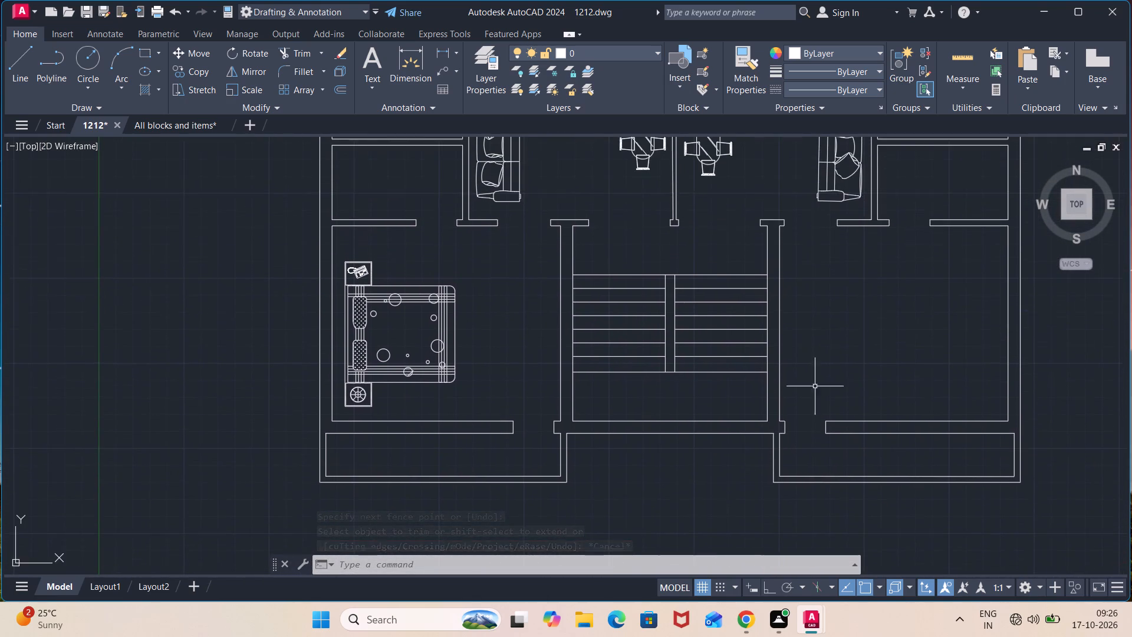
middle_click_drag(803, 279, 785, 376)
middle_click_drag(916, 278, 811, 344)
middle_click_drag(802, 280, 802, 280)
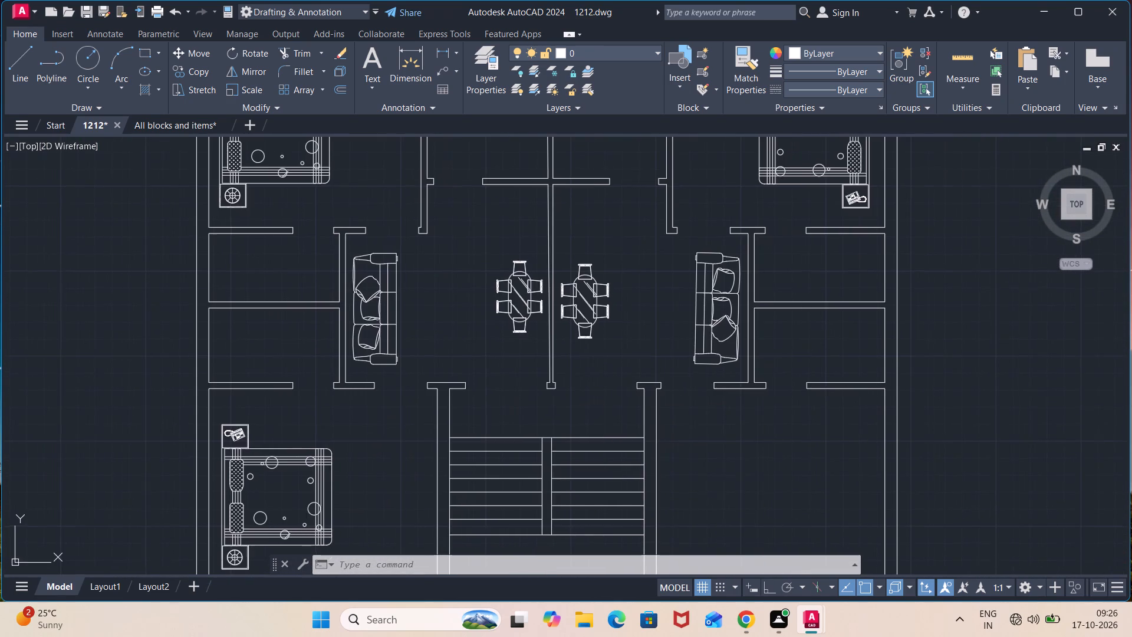
middle_click_drag(802, 280, 808, 382)
middle_click_drag(794, 311, 803, 349)
scroll(736, 326, "up", 2)
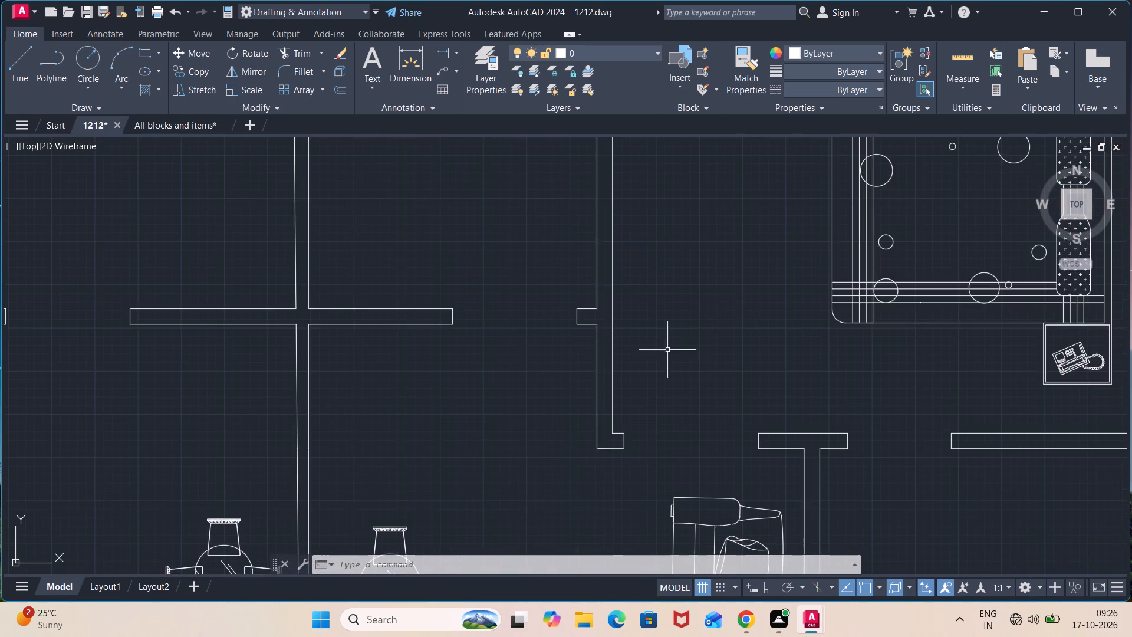
scroll(614, 362, "down", 2)
middle_click_drag(515, 377, 610, 344)
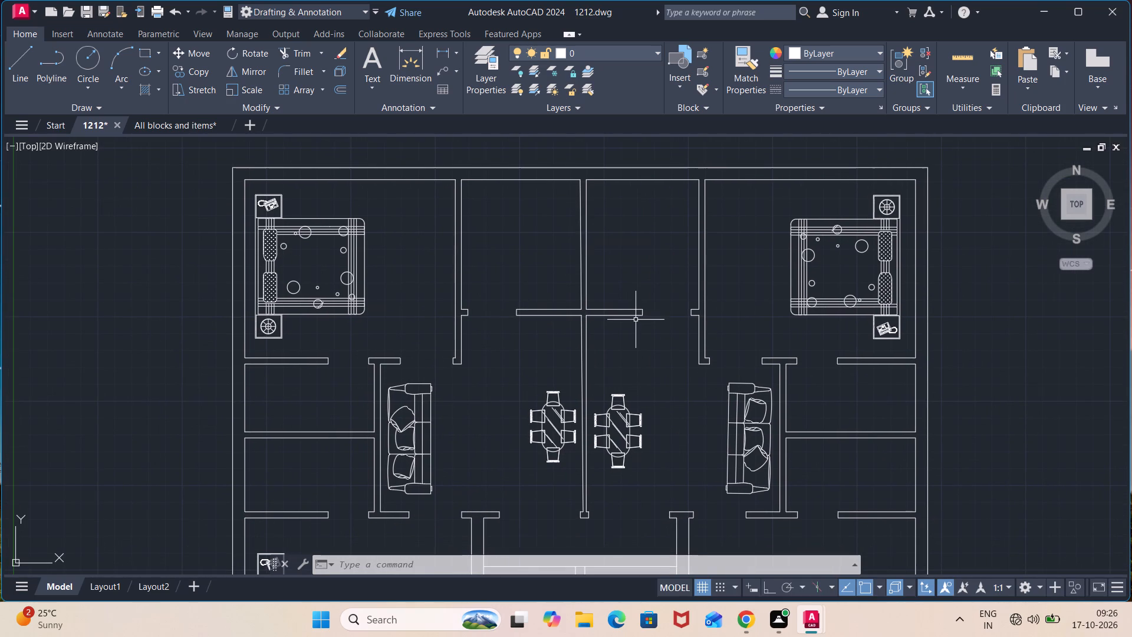
middle_click_drag(616, 340, 589, 267)
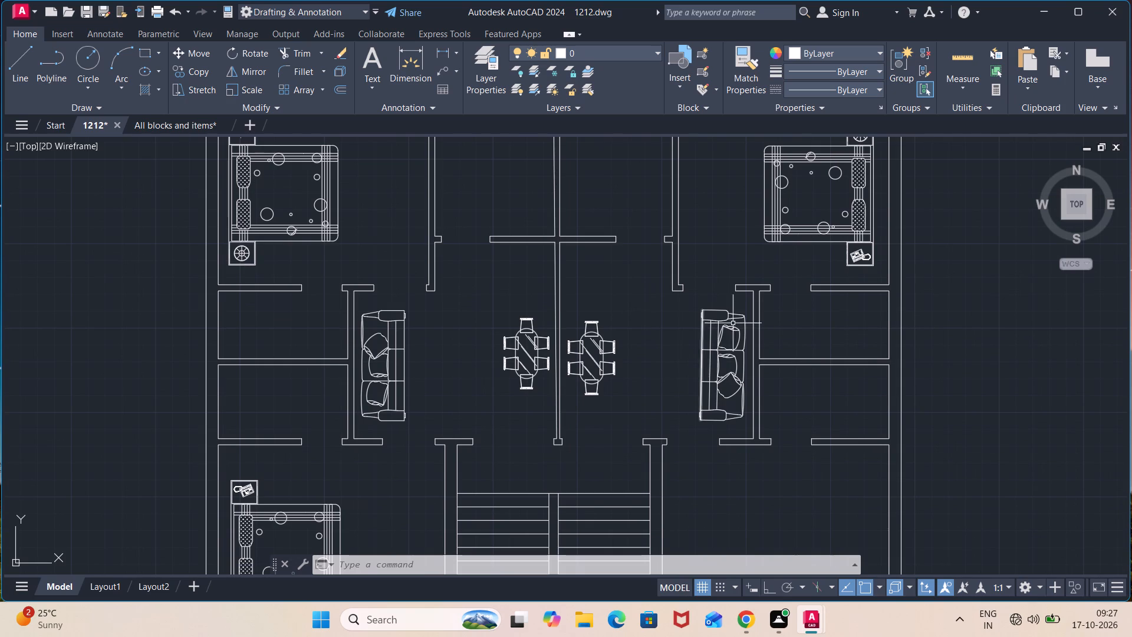
With Ortho on, draw an L-shape in the empty area east of the plan: 3'3" down, then 3'3" east.
middle_click_drag(938, 306, 649, 315)
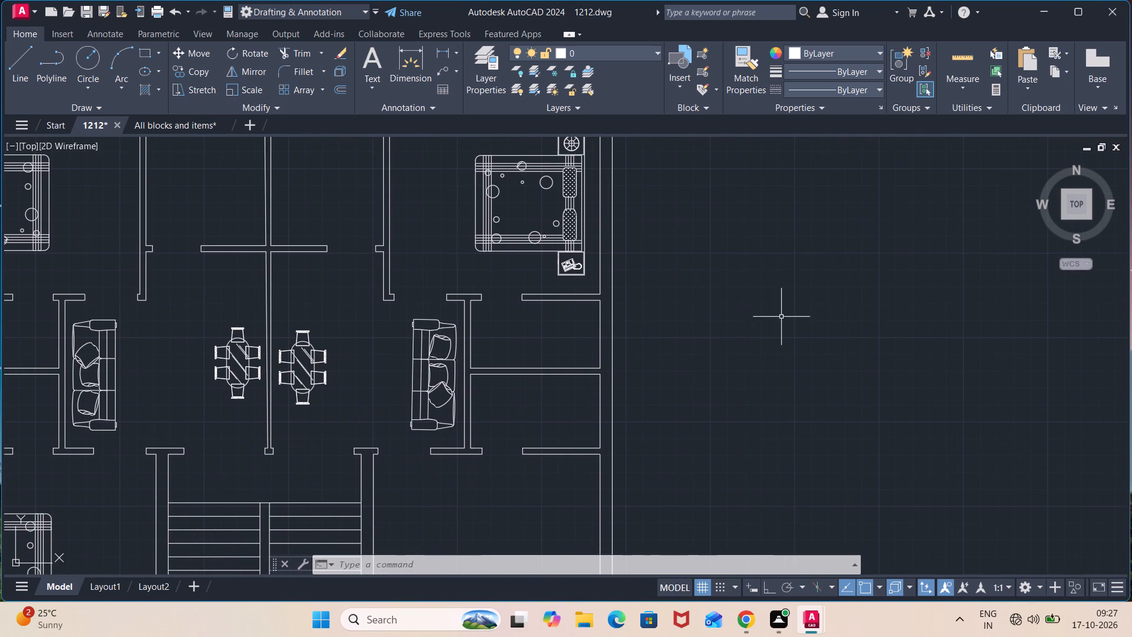
scroll(775, 331, "up", 1)
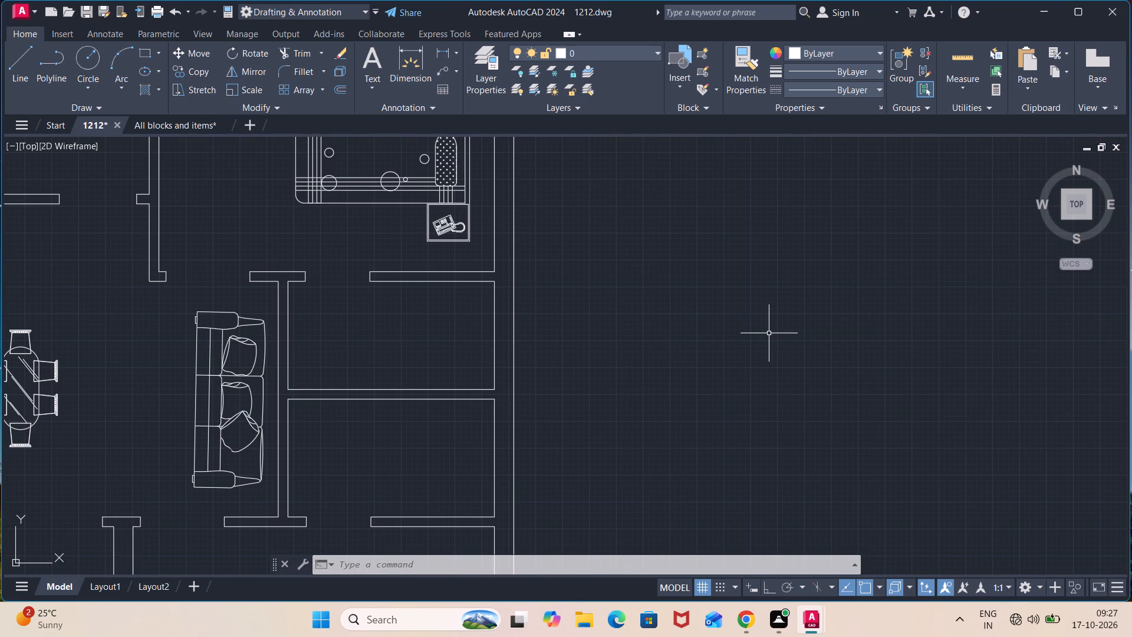
scroll(764, 365, "up", 1)
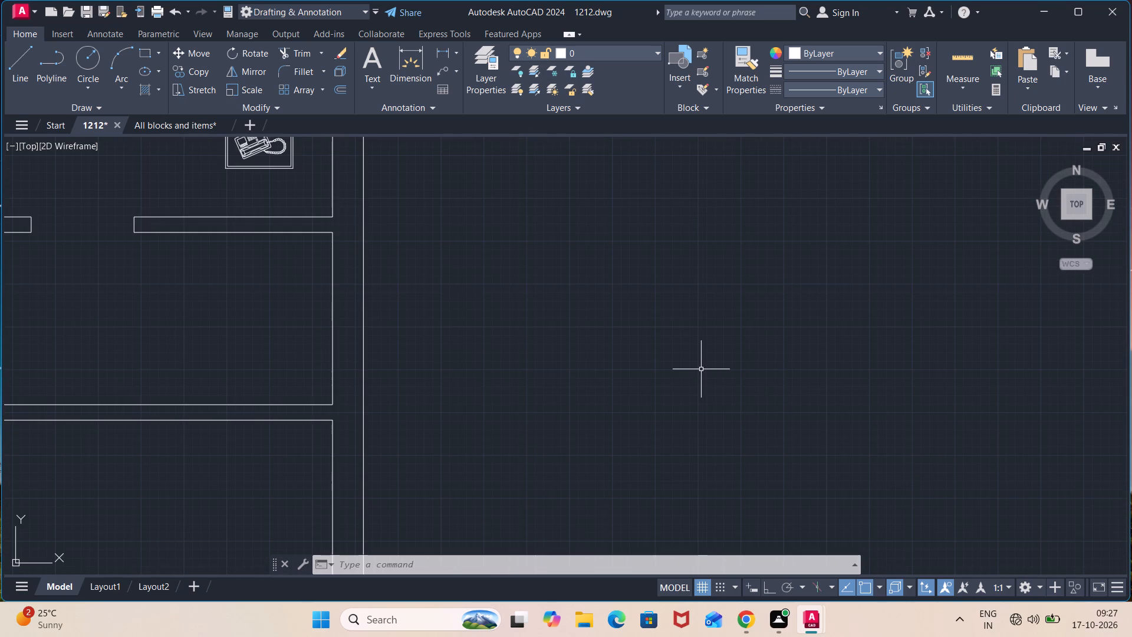
key("l")
key("Return")
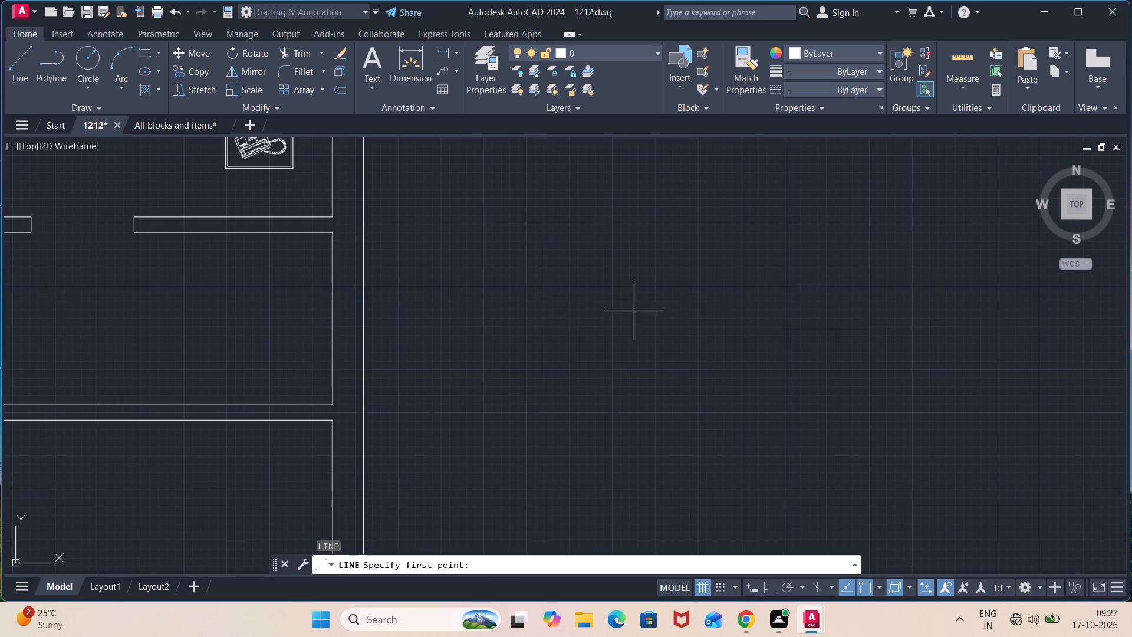
left_click(628, 307)
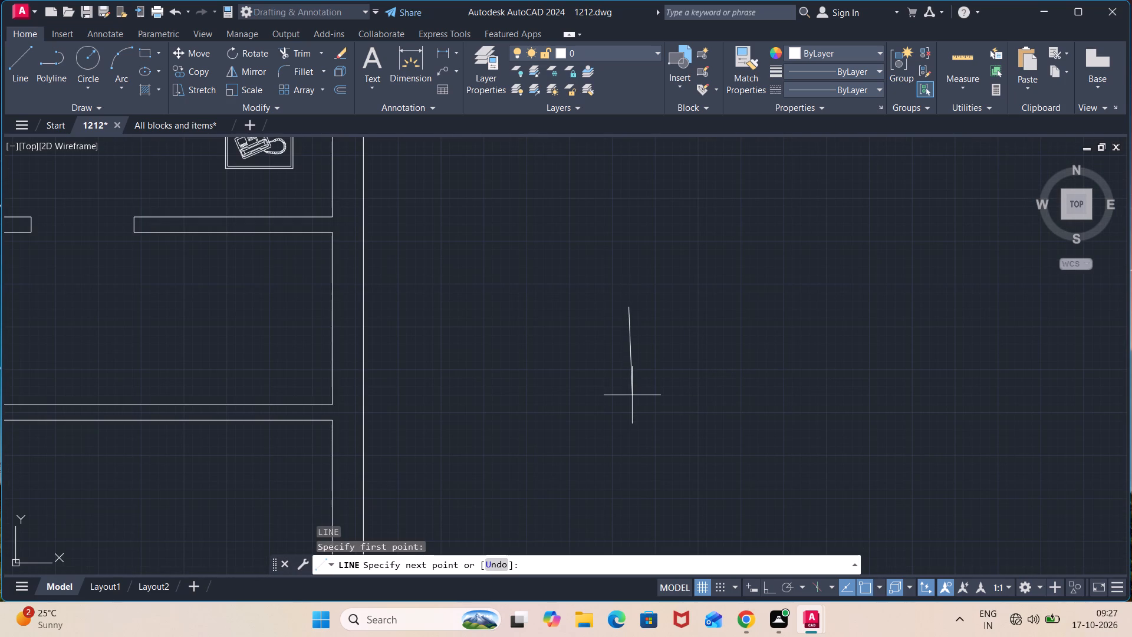
key("F8")
type("3'3\"")
key("Return")
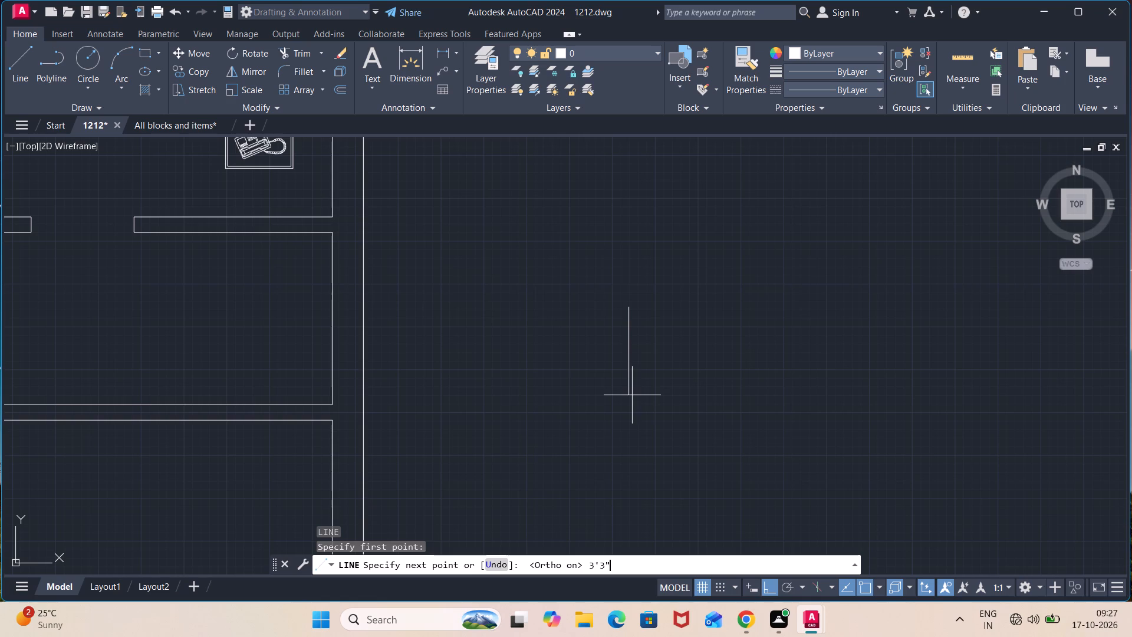
type("3'3\"")
key("Return")
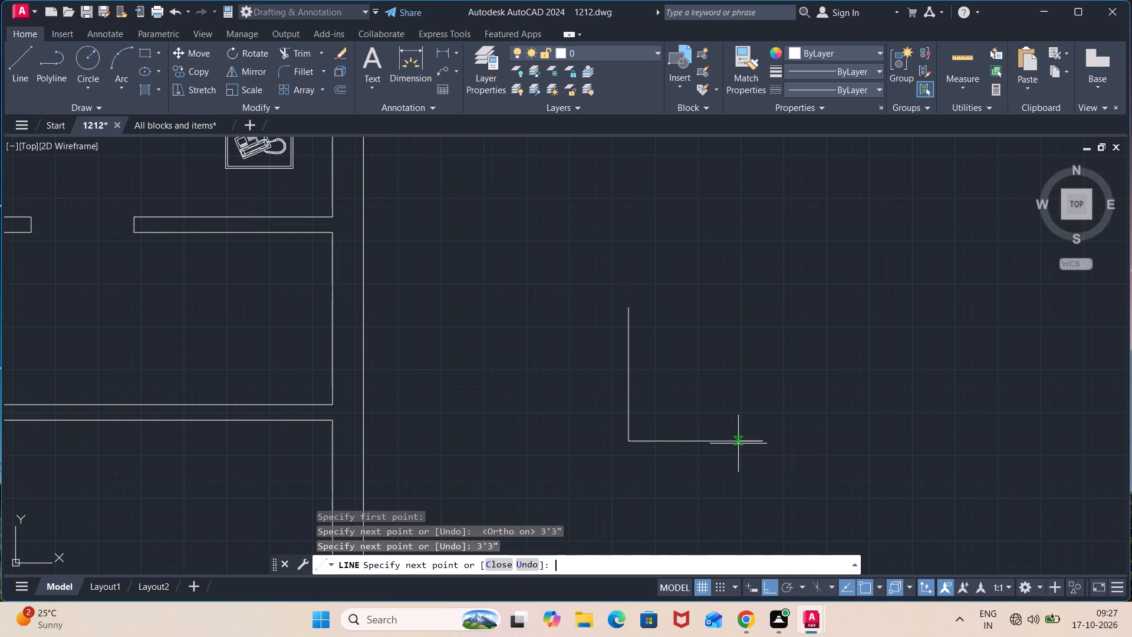
key("Escape")
Offset the L-shape's vertical line 2" to the east to form the door leaf thickness.
key("o")
key("Return")
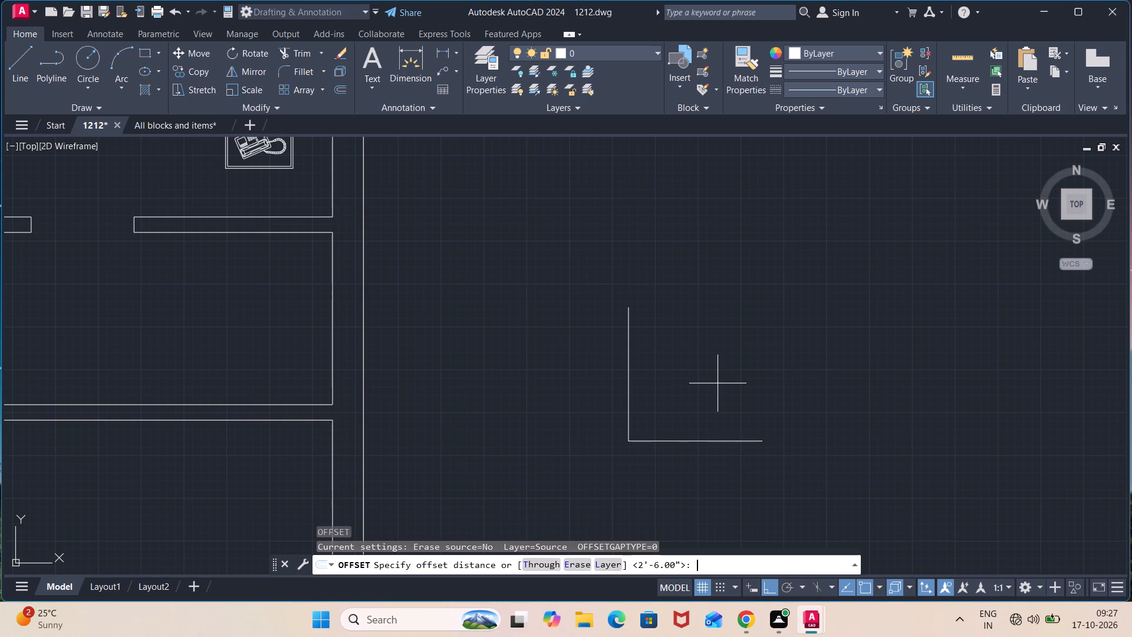
type("2\"")
key("Return")
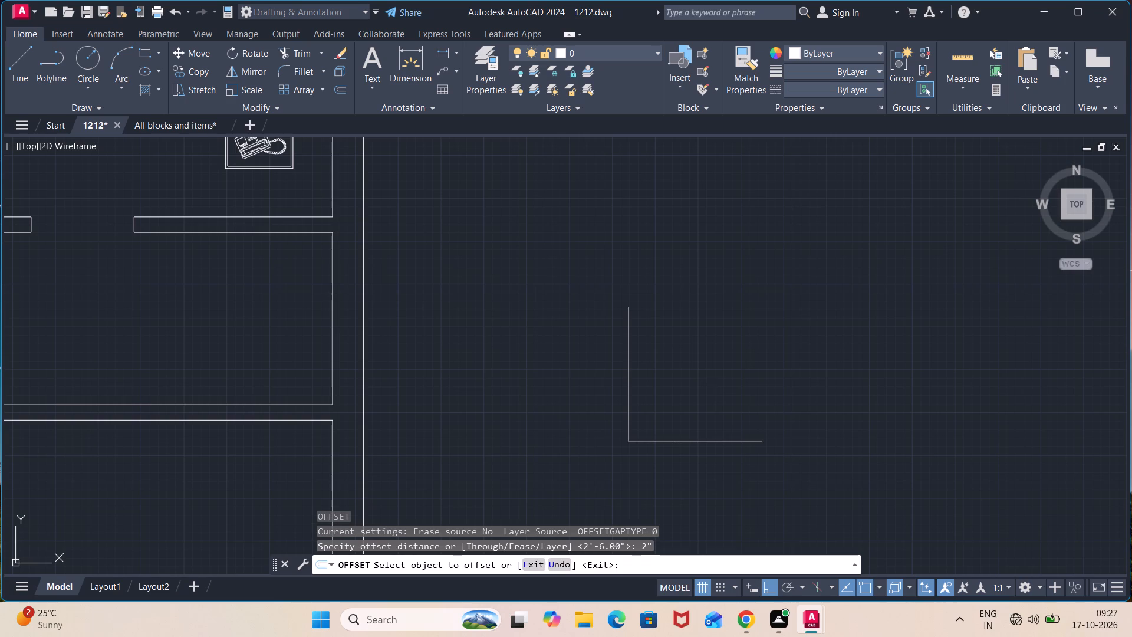
left_click(630, 395)
left_click(657, 392)
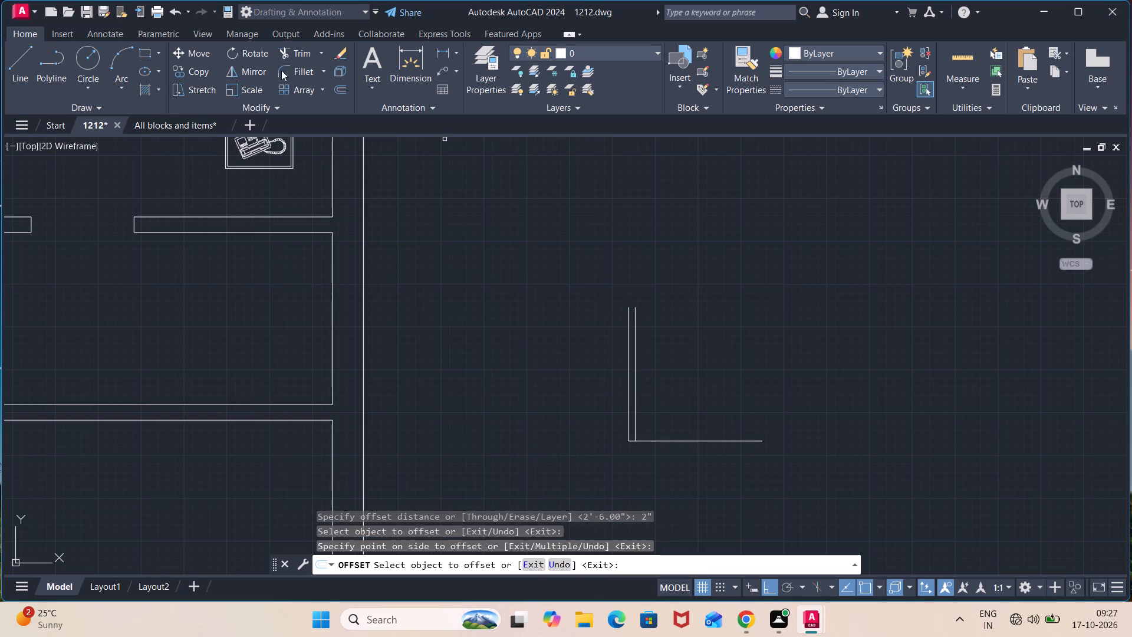
Draw a Start, End, Direction arc from the outer vertical line's top to the horizontal line's east end, with an eastward start tangent.
left_click(120, 83)
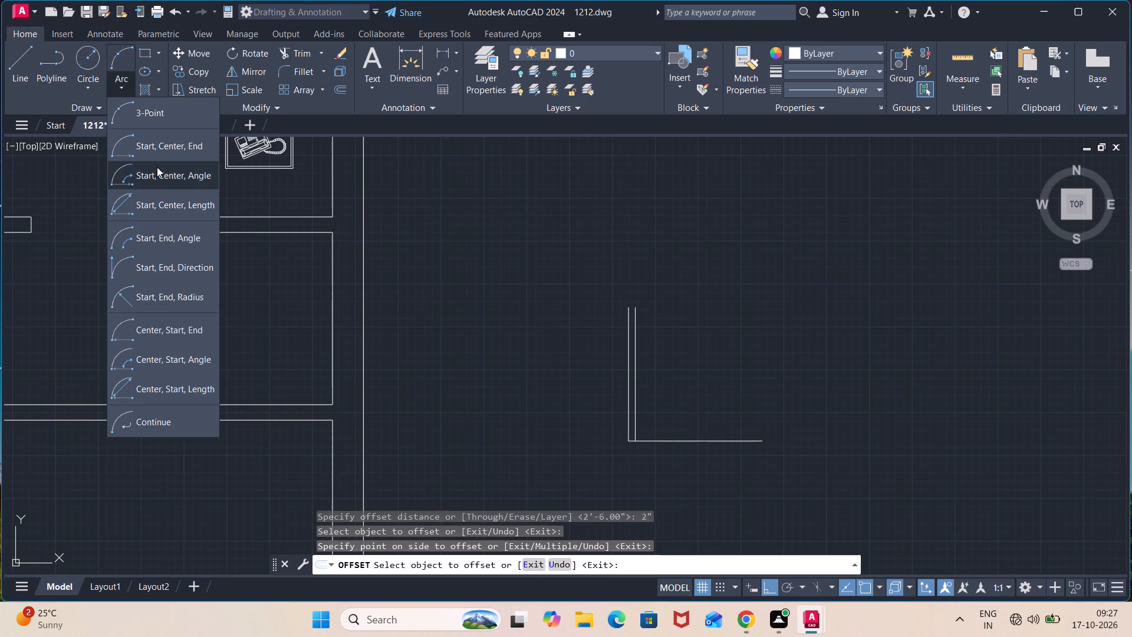
left_click(185, 262)
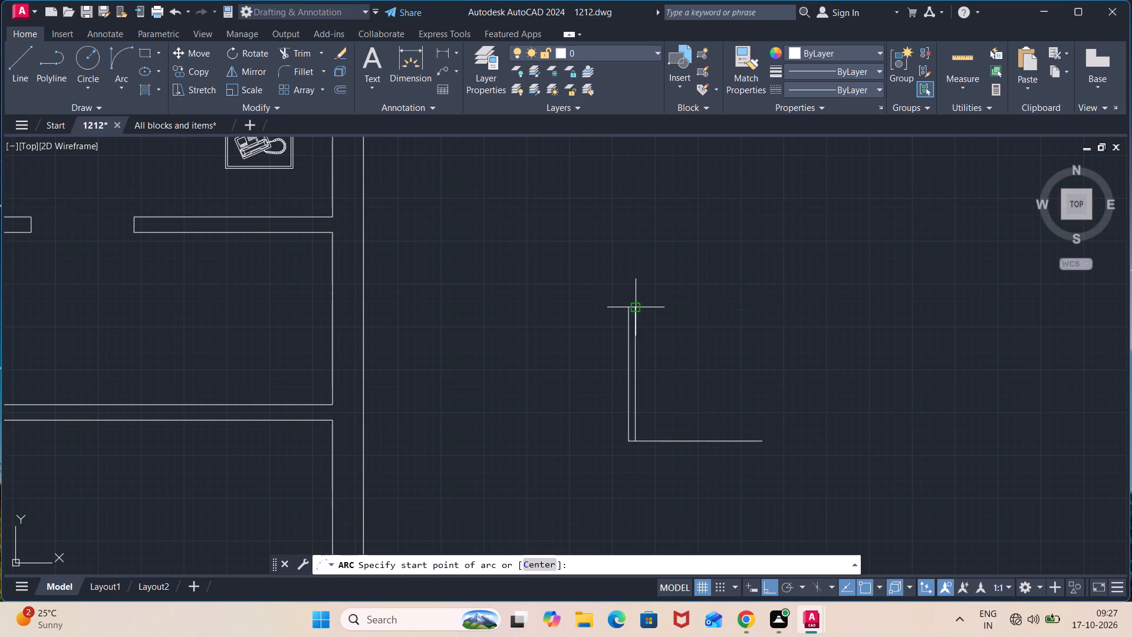
left_click(628, 306)
left_click(763, 445)
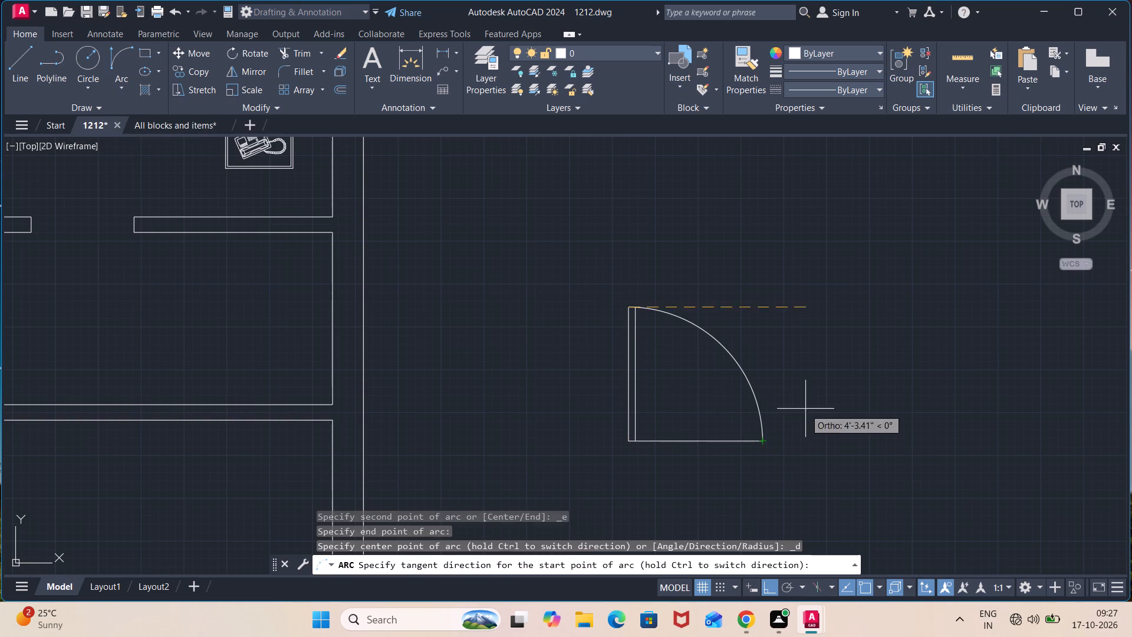
left_click(805, 409)
Trim the stub of the door leaf's inner vertical line that projects above the swing arc.
scroll(679, 283, "up", 3)
middle_click_drag(554, 345, 564, 334)
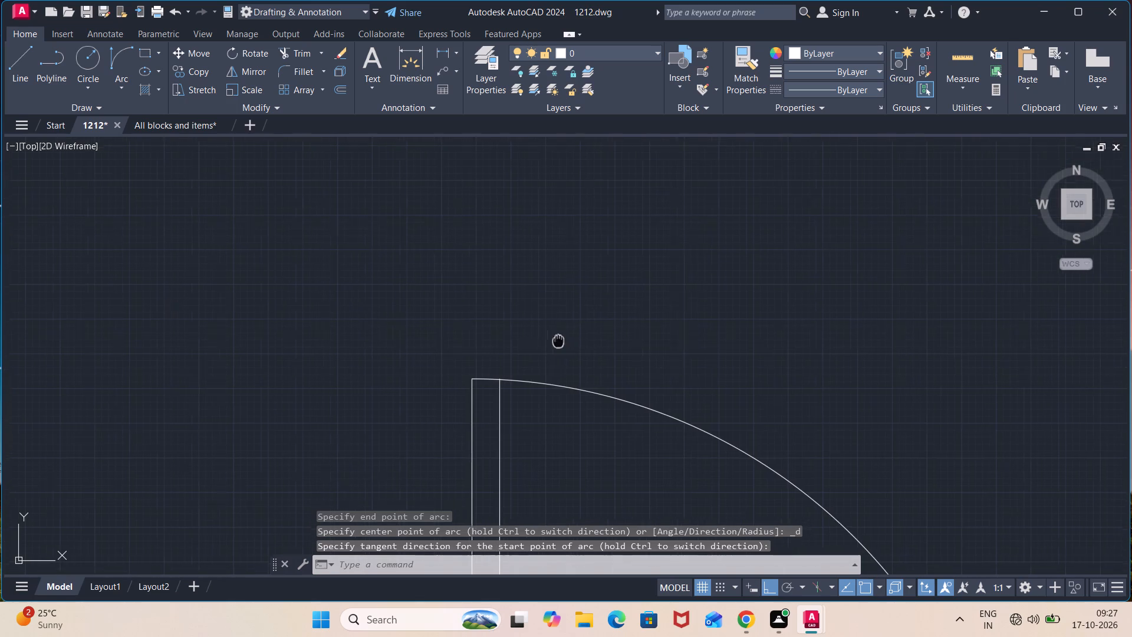
middle_click_drag(564, 334, 732, 129)
scroll(664, 200, "up", 1)
middle_click_drag(667, 189, 649, 303)
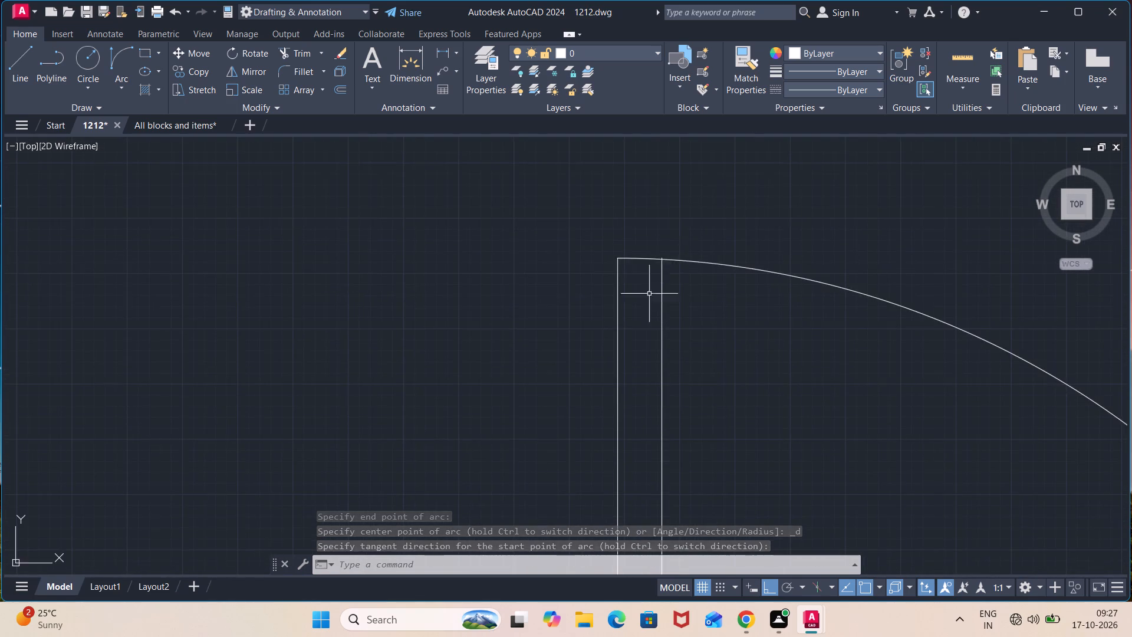
scroll(666, 252, "up", 6)
middle_click_drag(648, 291, 685, 224)
scroll(685, 224, "up", 1)
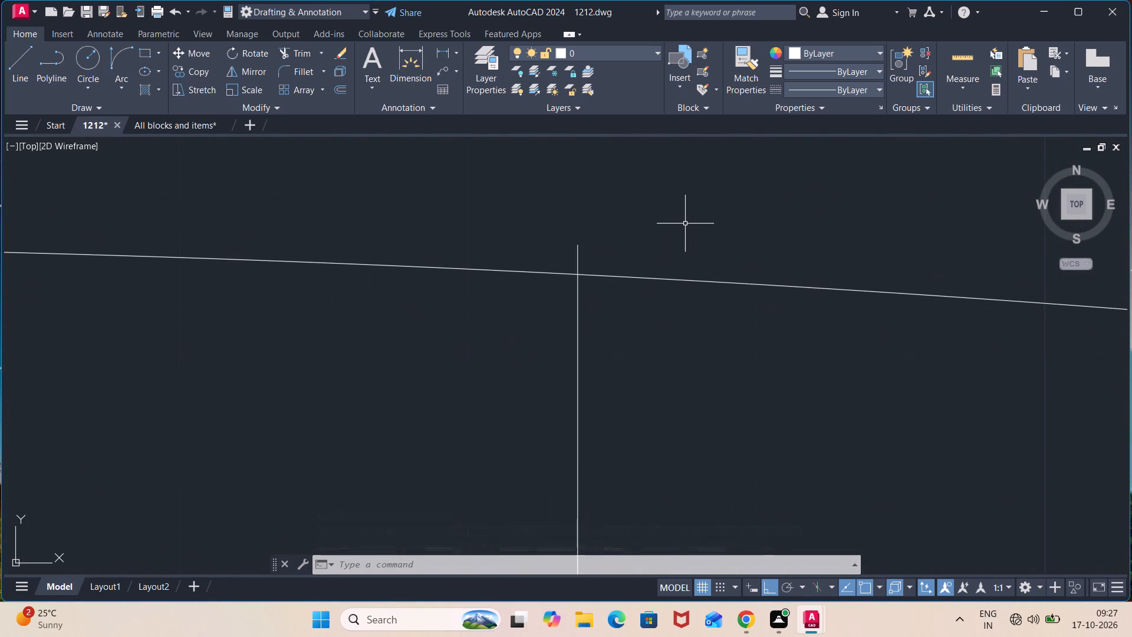
type("tr")
key("Return")
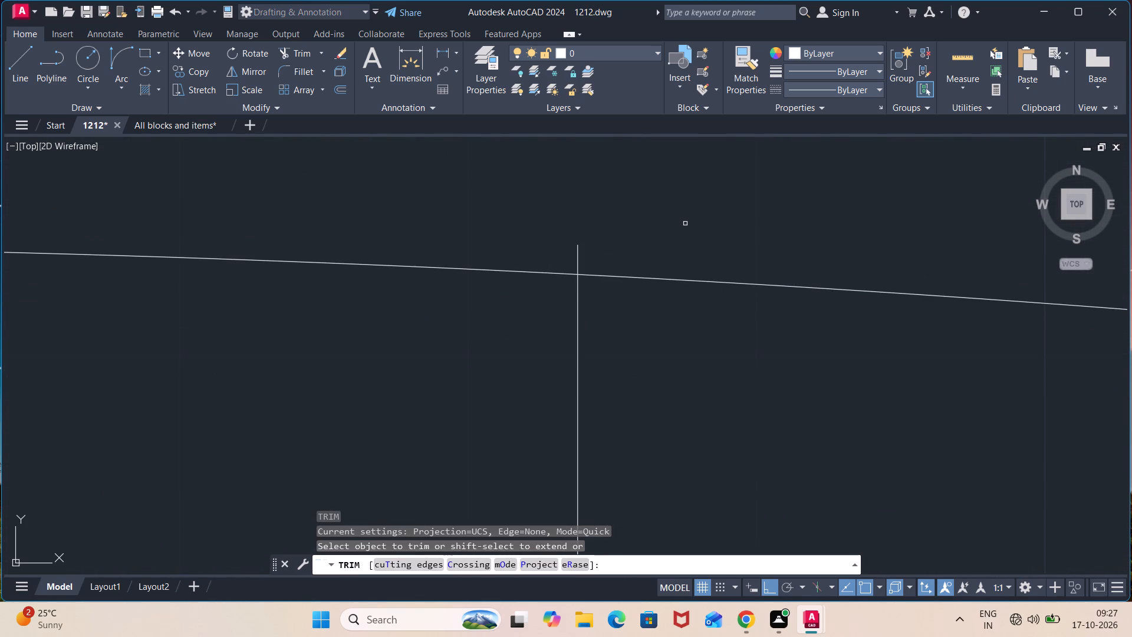
left_click_drag(614, 252, 608, 254)
left_click(563, 255)
scroll(644, 229, "down", 5)
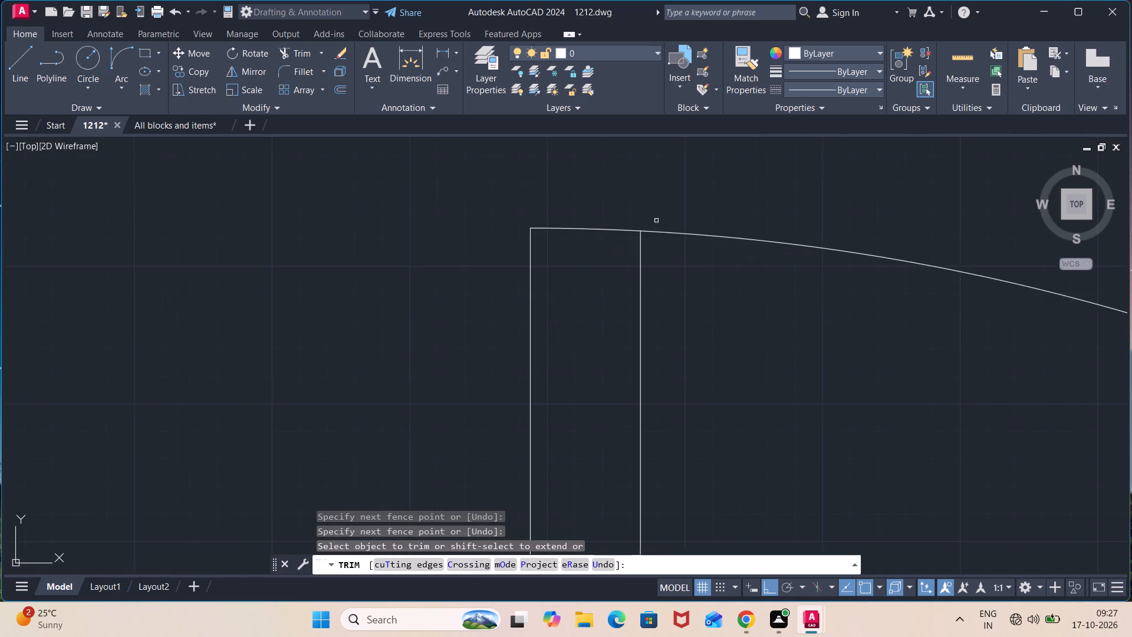
scroll(656, 221, "down", 3)
scroll(746, 330, "down", 2)
middle_click_drag(746, 330, 693, 241)
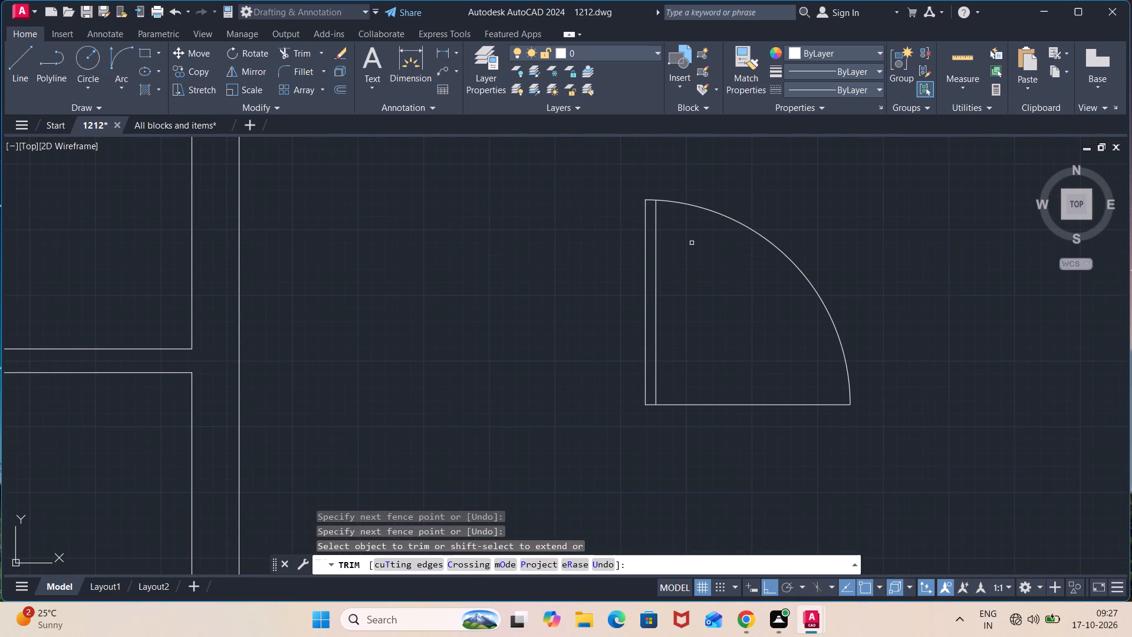
key("Escape")
Move the whole door symbol by its leaf's bottom outer corner to the west jamb of the northeast bedroom's door opening.
left_click(919, 190)
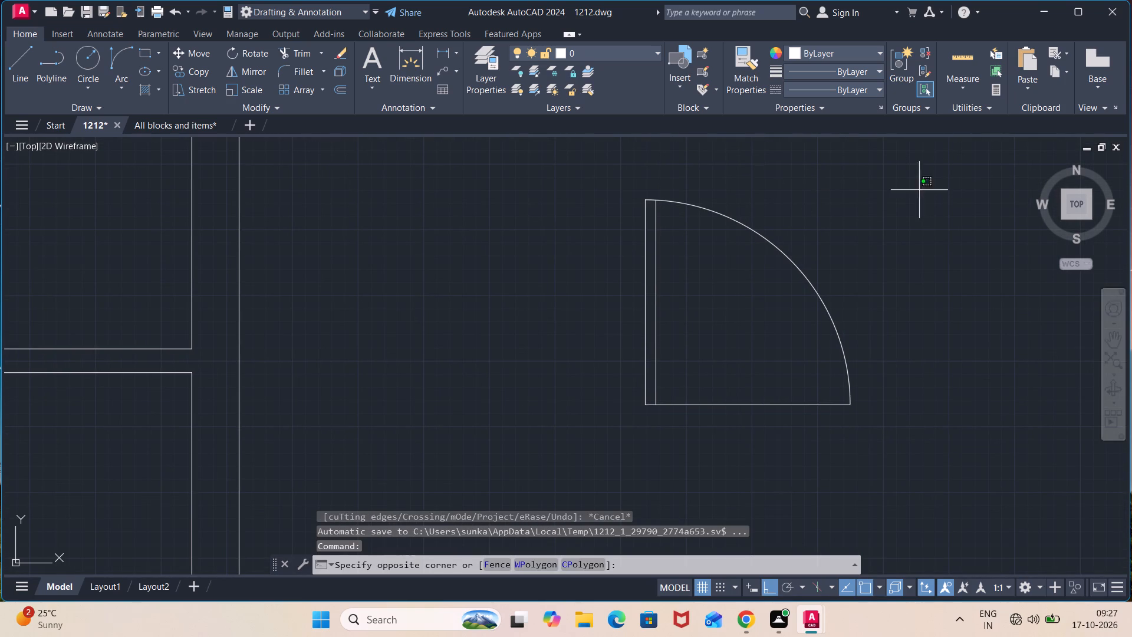
left_click(574, 413)
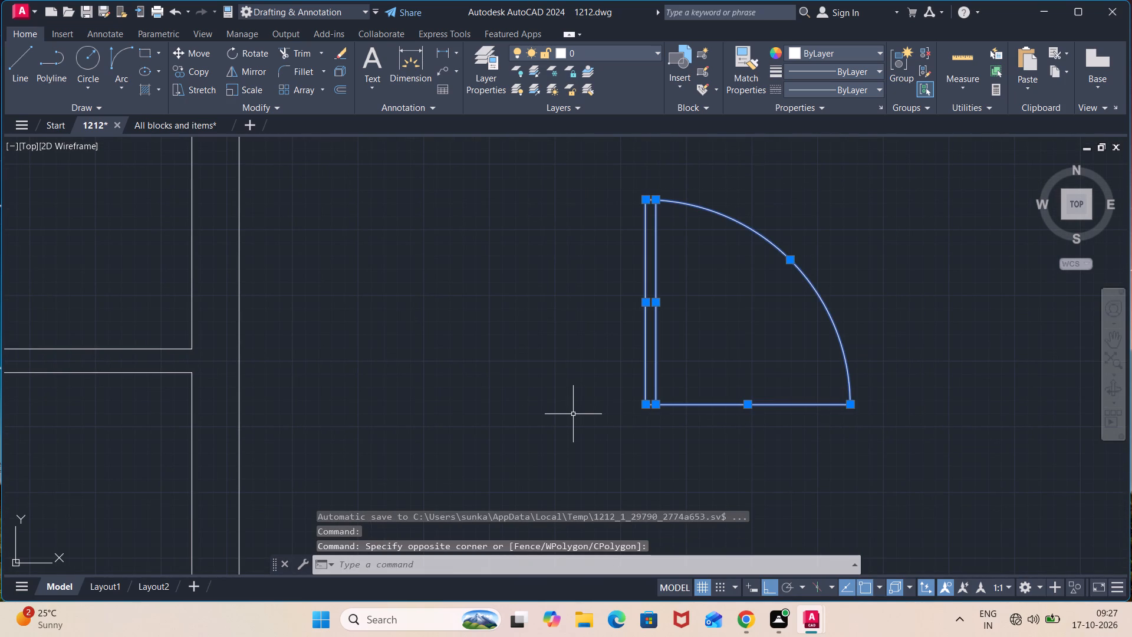
key("m")
key("Return")
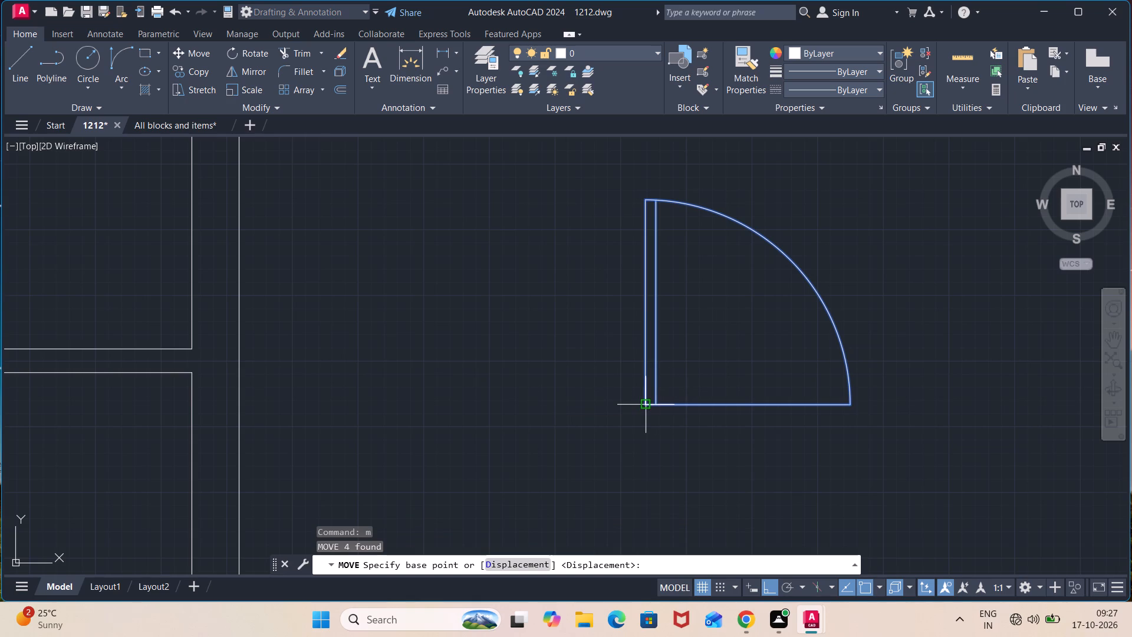
left_click(641, 403)
scroll(283, 281, "down", 2)
middle_click_drag(182, 255, 366, 470)
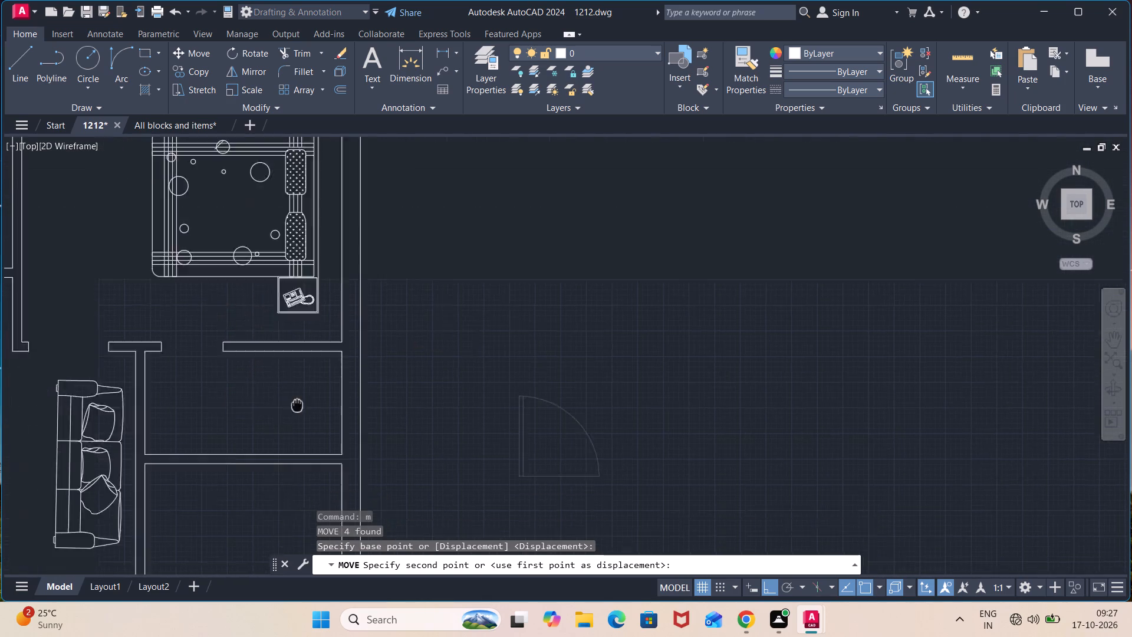
middle_click_drag(366, 470, 439, 517)
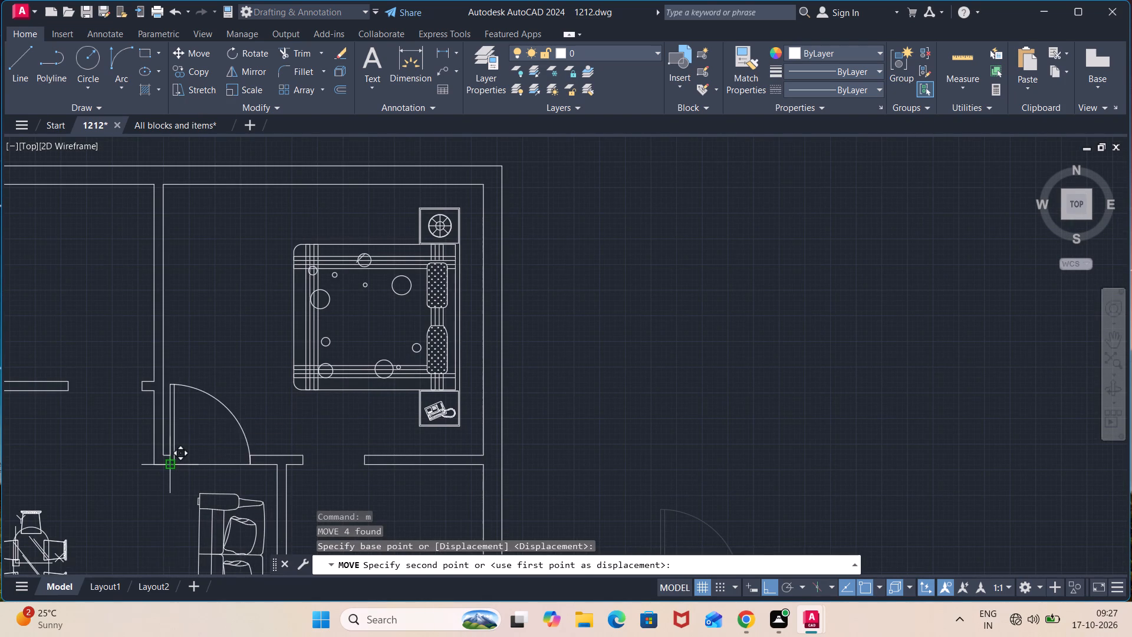
scroll(169, 468, "up", 3)
left_click(177, 456)
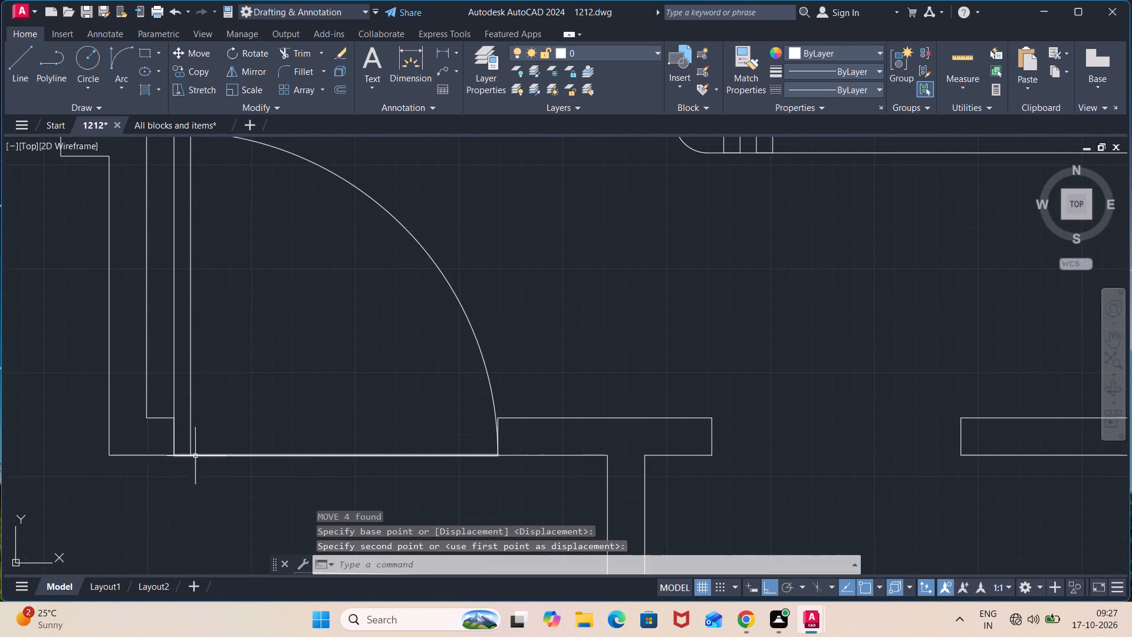
Draw a mirrored L-shape in the empty area east of the plan: 3'3" down, then 3'3" west.
scroll(345, 461, "down", 4)
middle_click_drag(857, 502, 753, 287)
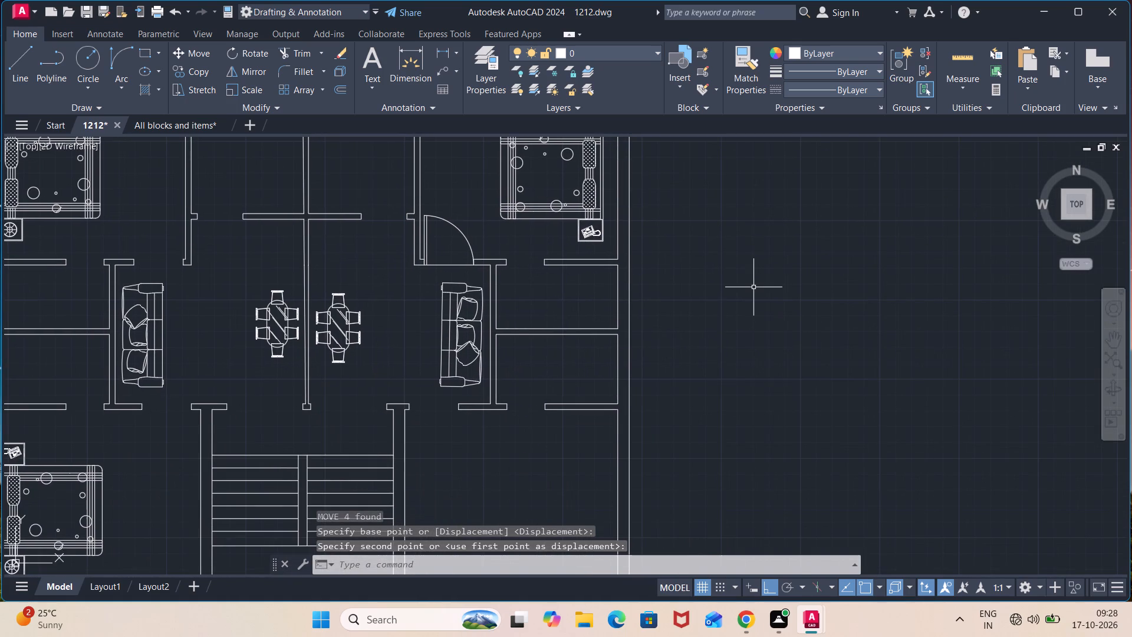
key("l")
key("Return")
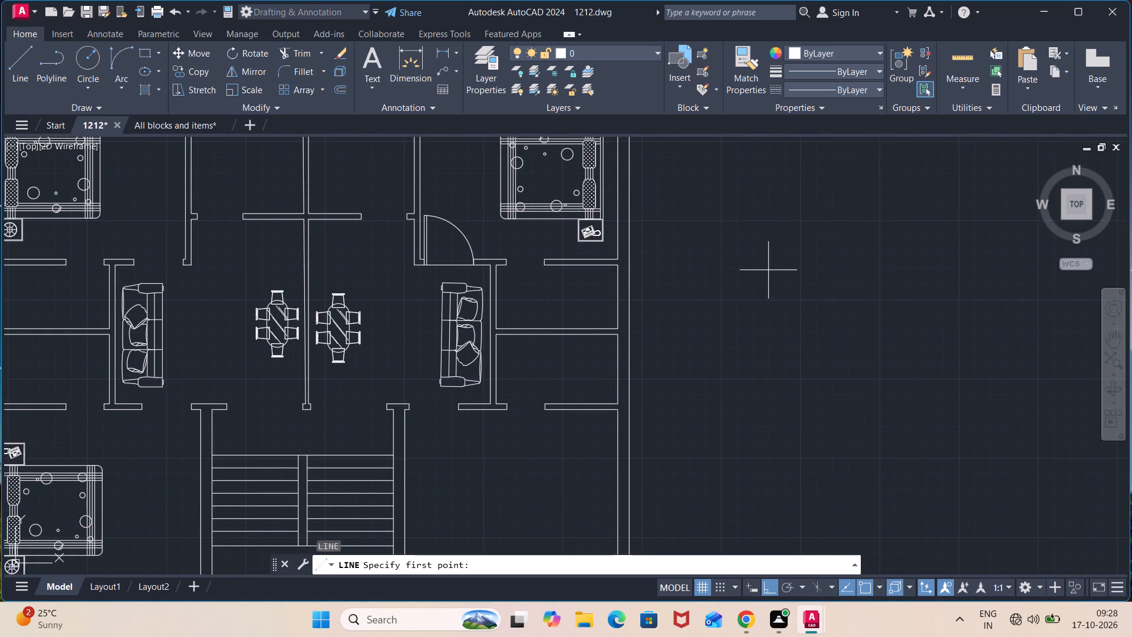
left_click(822, 216)
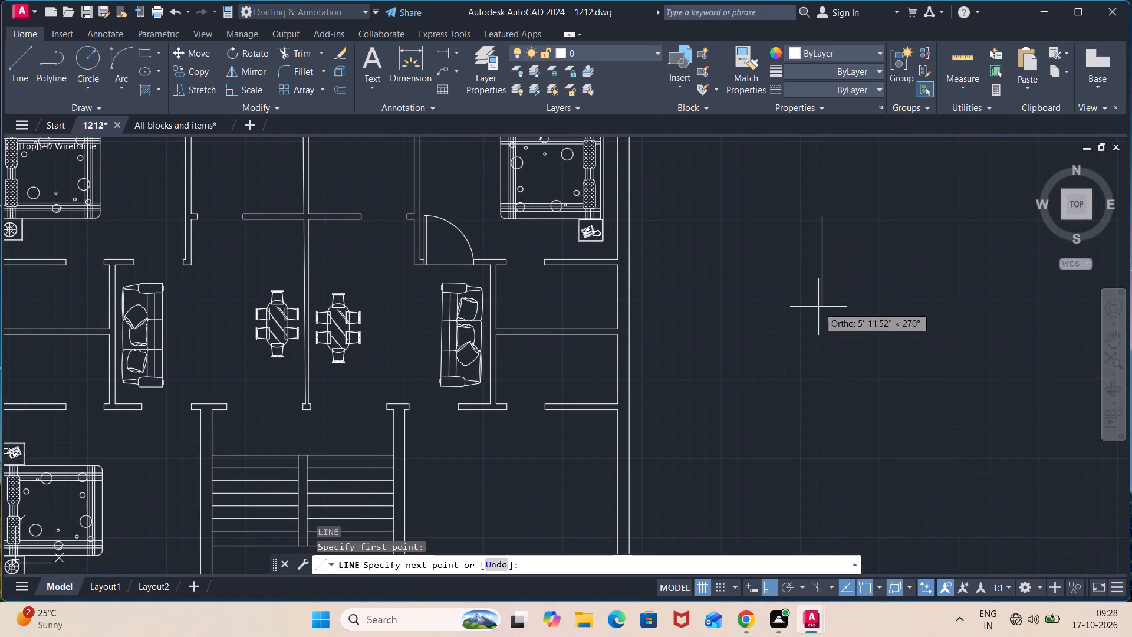
type("3'")
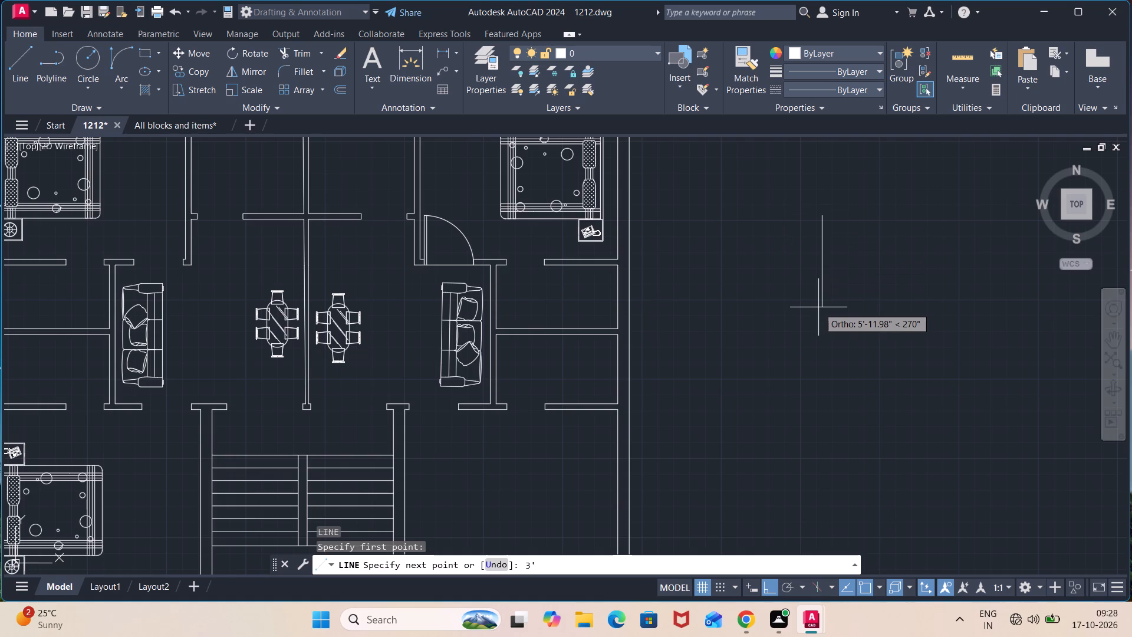
type("3\"")
key("Return")
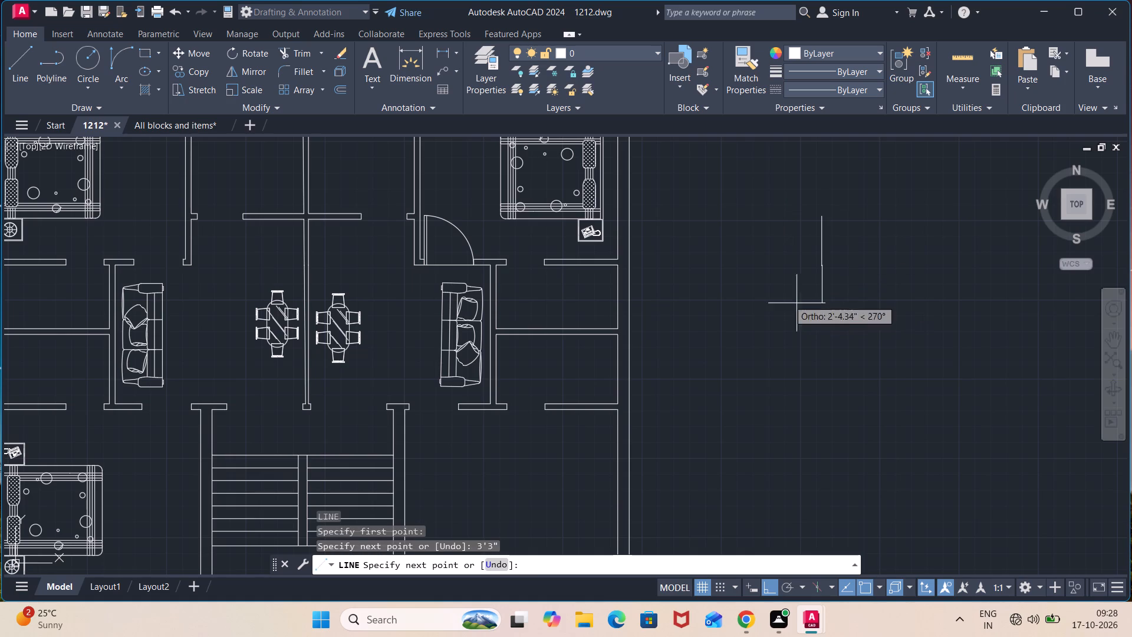
type("3'3\"")
key("Return")
key("Escape")
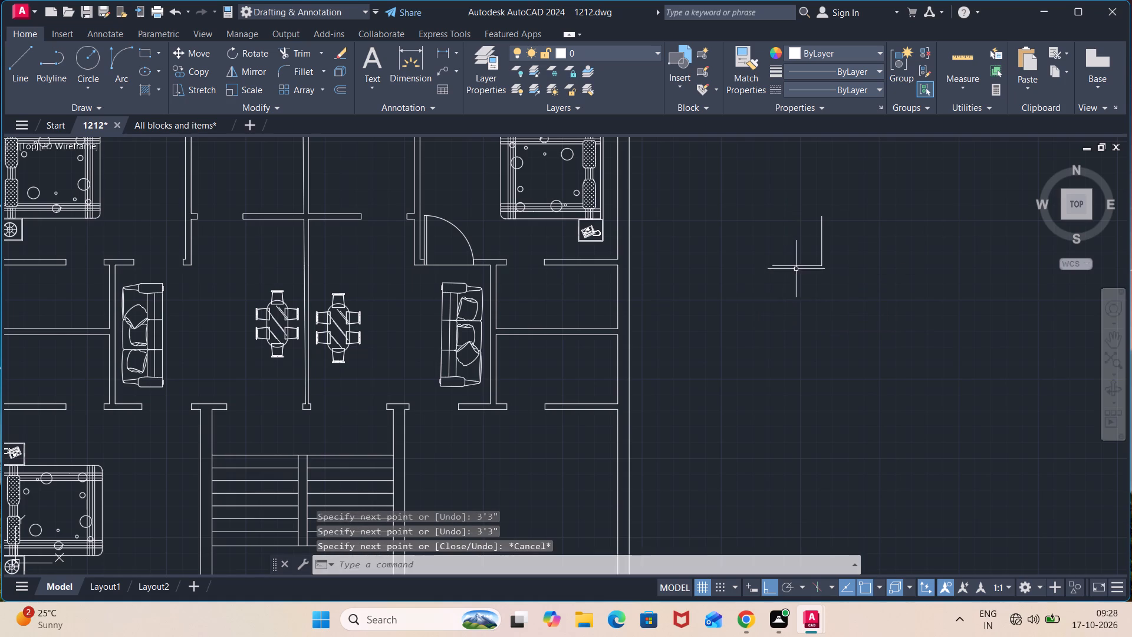
Offset the new L-shape's vertical line 2" to the west to form the door leaf thickness.
scroll(805, 256, "up", 2)
middle_click_drag(807, 254, 800, 296)
scroll(800, 296, "up", 1)
key("o")
key("Return")
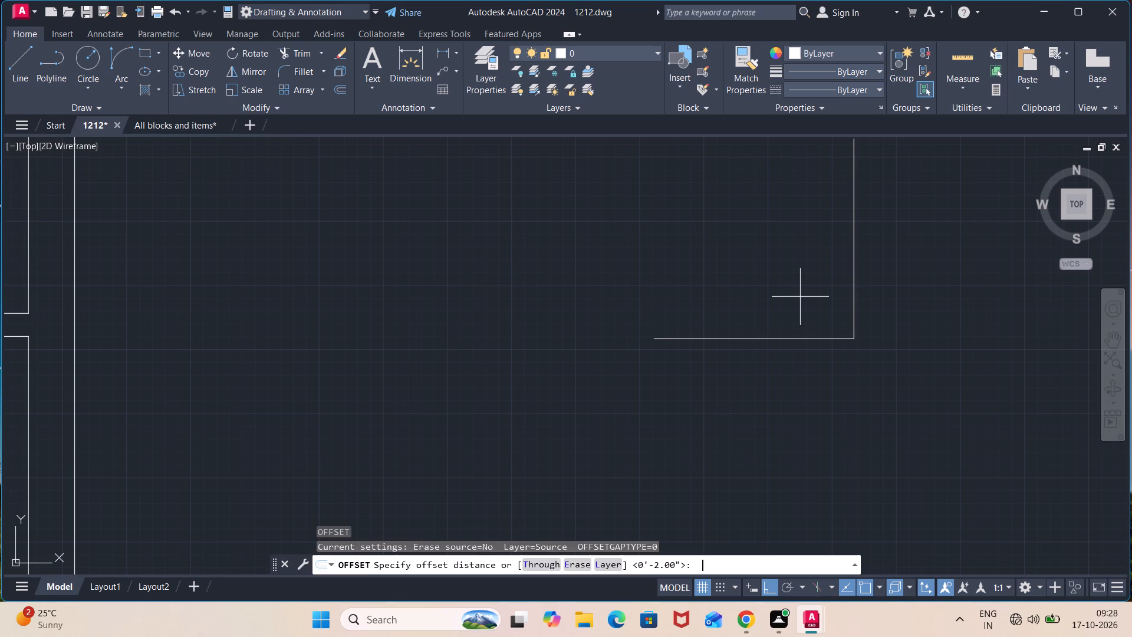
key("2")
key("shift+quotedbl")
key("Return")
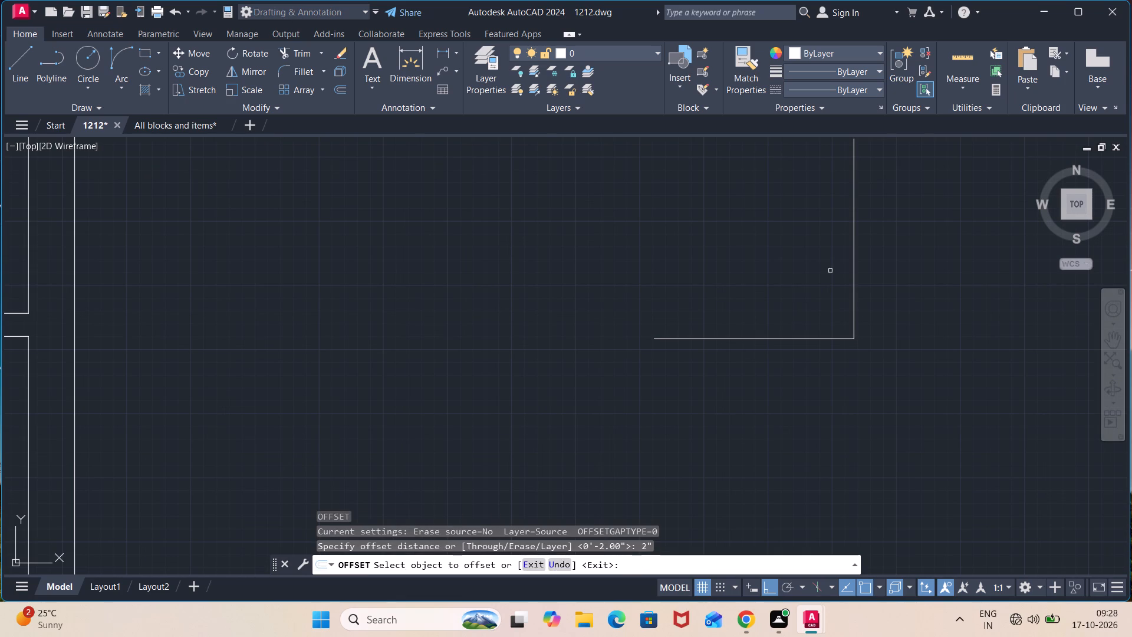
left_click(853, 259)
left_click(820, 264)
Draw a Start, End, Direction arc from the outer vertical line's top to the horizontal line's west end, with a westward start tangent.
scroll(772, 267, "down", 3)
middle_click_drag(752, 258, 752, 257)
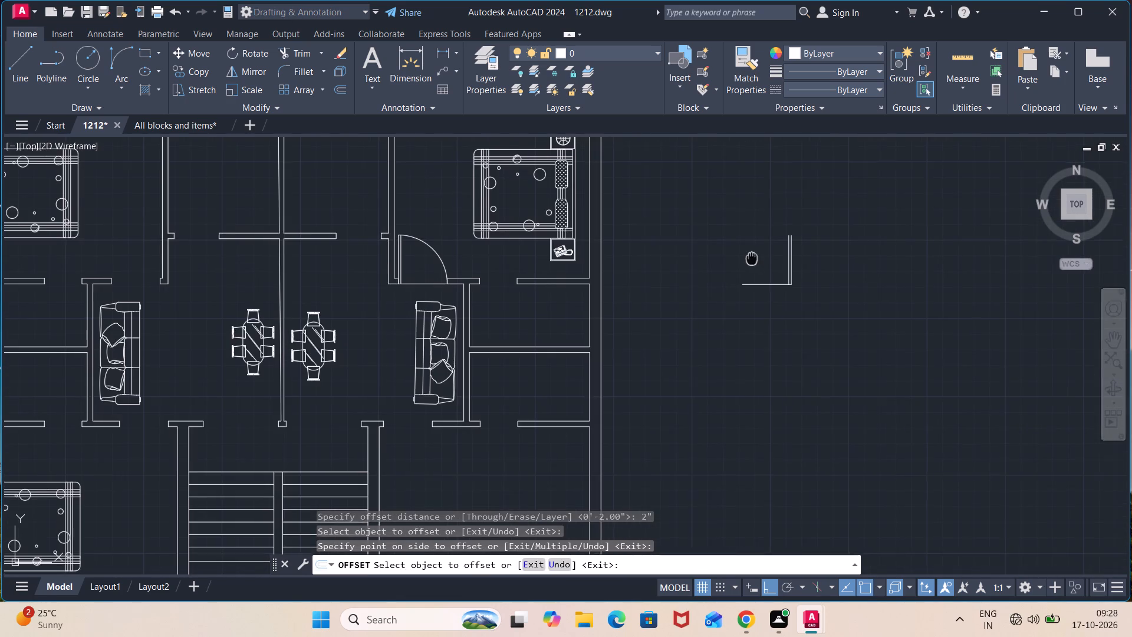
middle_click_drag(752, 257, 741, 301)
left_click(119, 82)
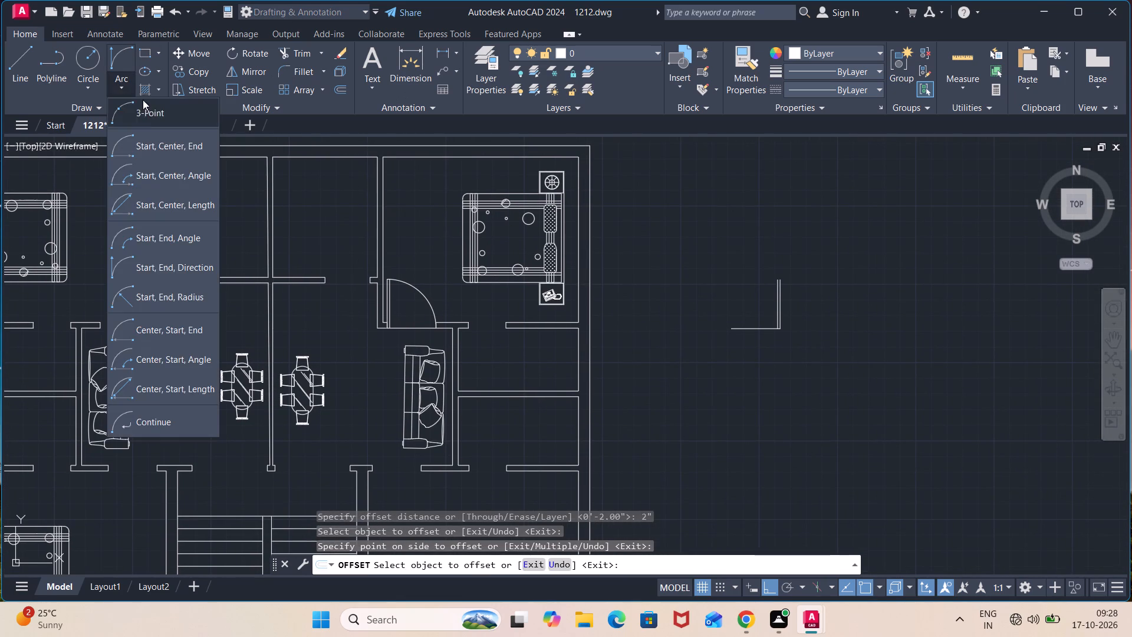
left_click(139, 262)
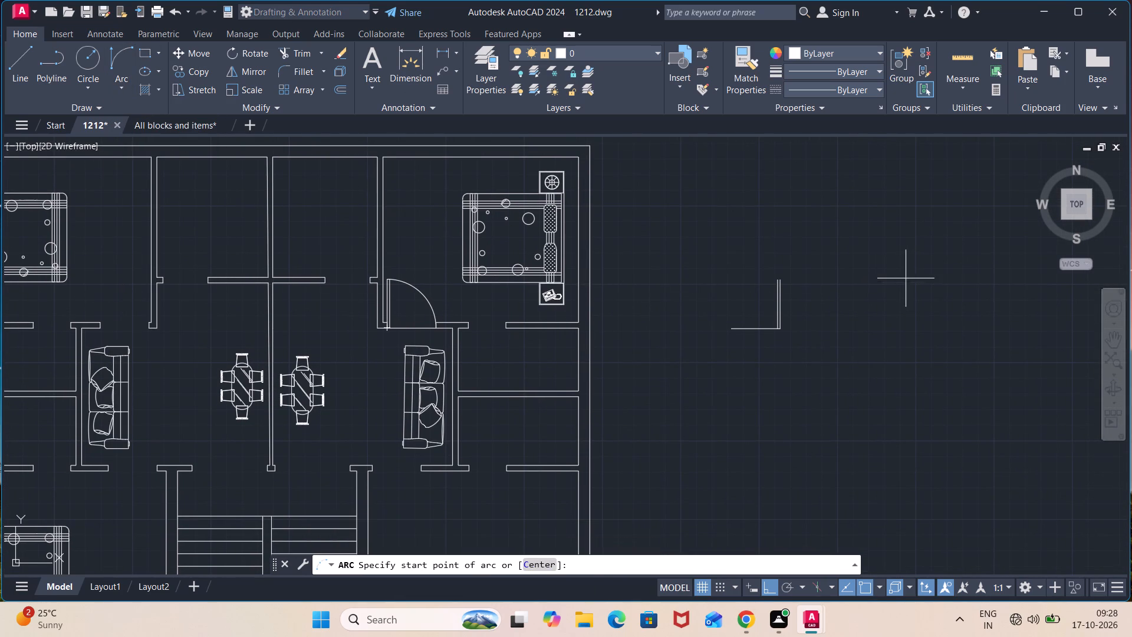
scroll(781, 272, "up", 1)
left_click(780, 283)
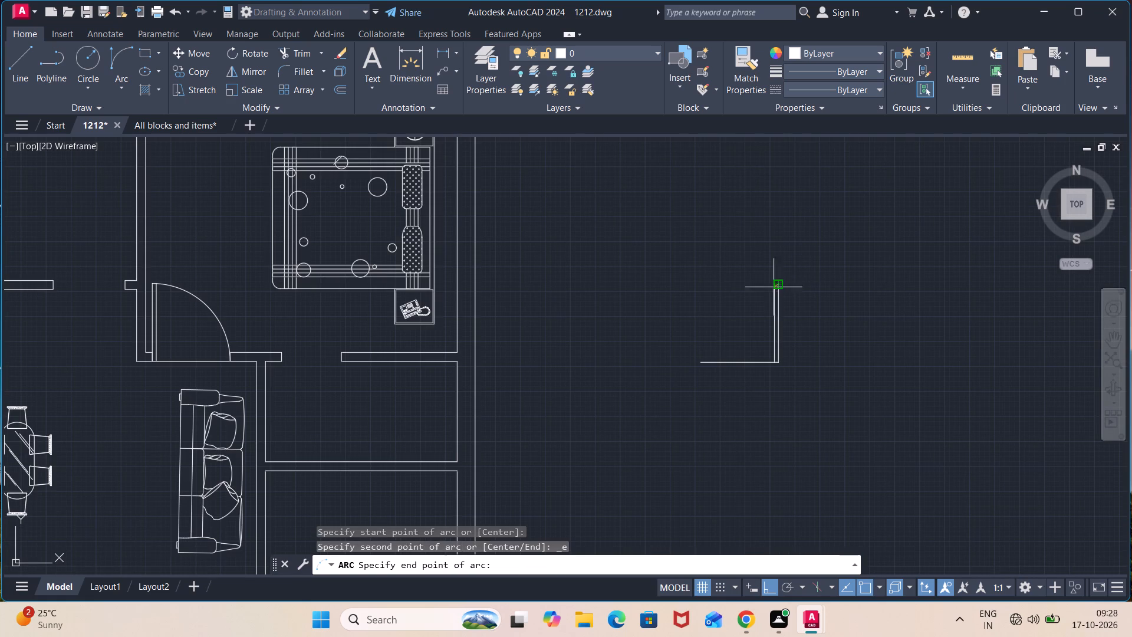
left_click(703, 359)
left_click(667, 327)
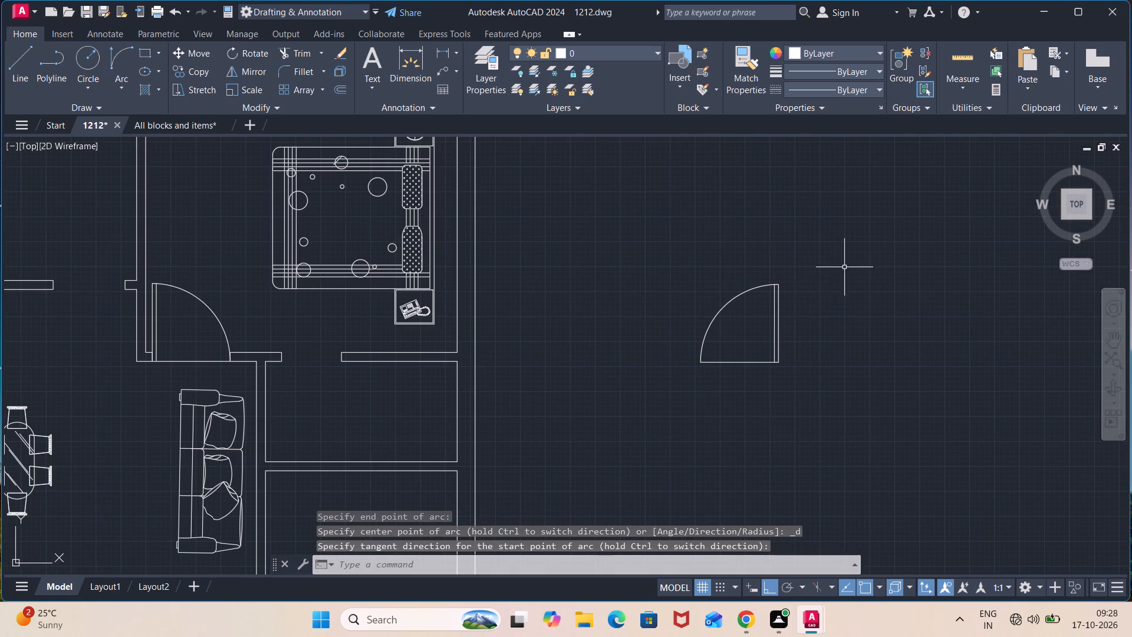
Trim the stub of the second door leaf's inner vertical line that projects above its swing arc.
scroll(765, 278, "up", 3)
scroll(824, 309, "up", 3)
scroll(710, 275, "up", 4)
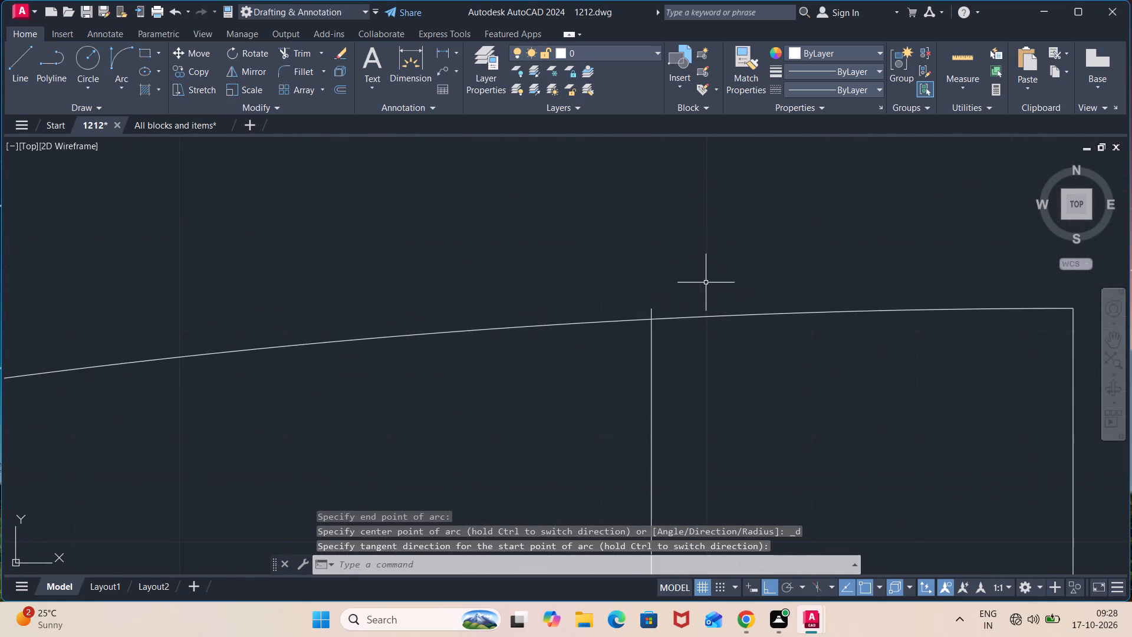
middle_click_drag(688, 300, 690, 242)
scroll(690, 265, "up", 1)
key("Escape")
type("tr")
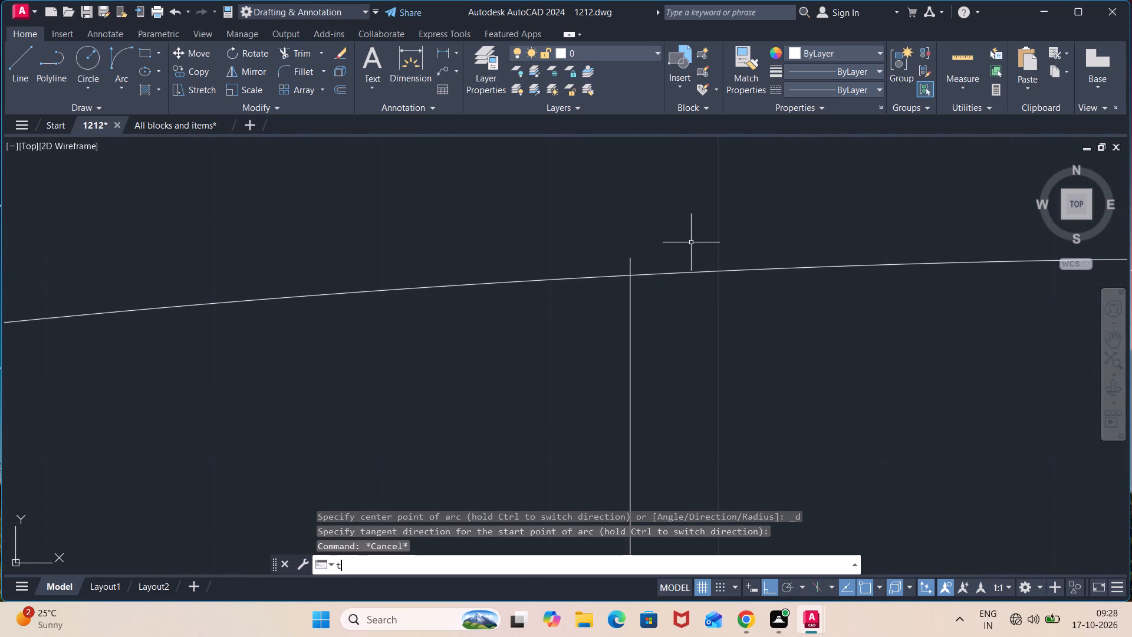
key("Return")
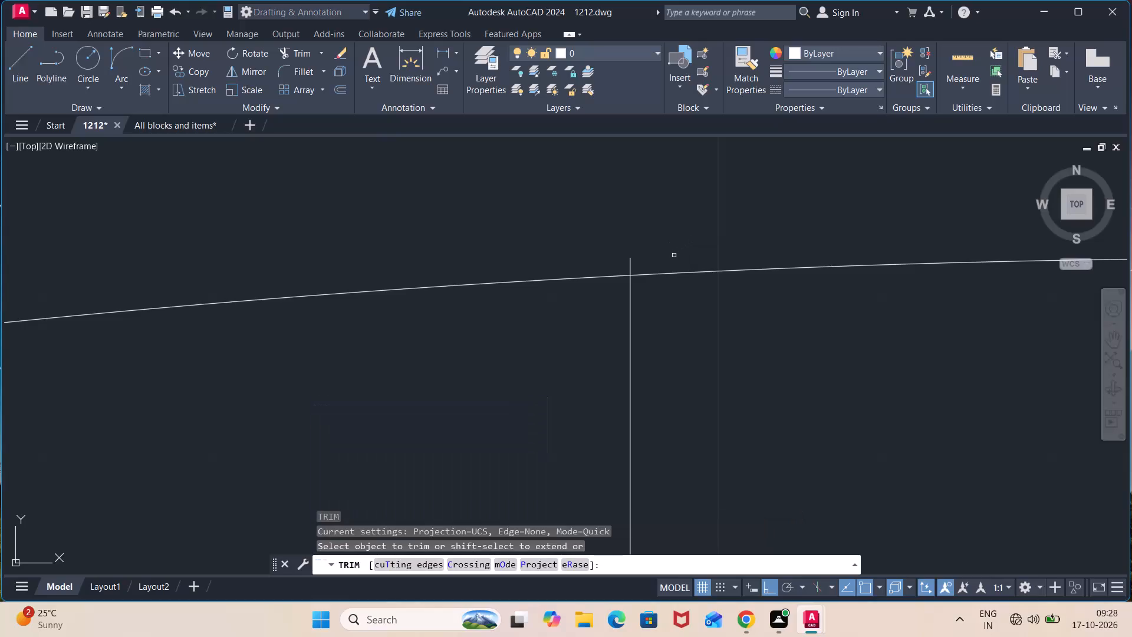
left_click(656, 263)
left_click(616, 265)
scroll(739, 234, "down", 5)
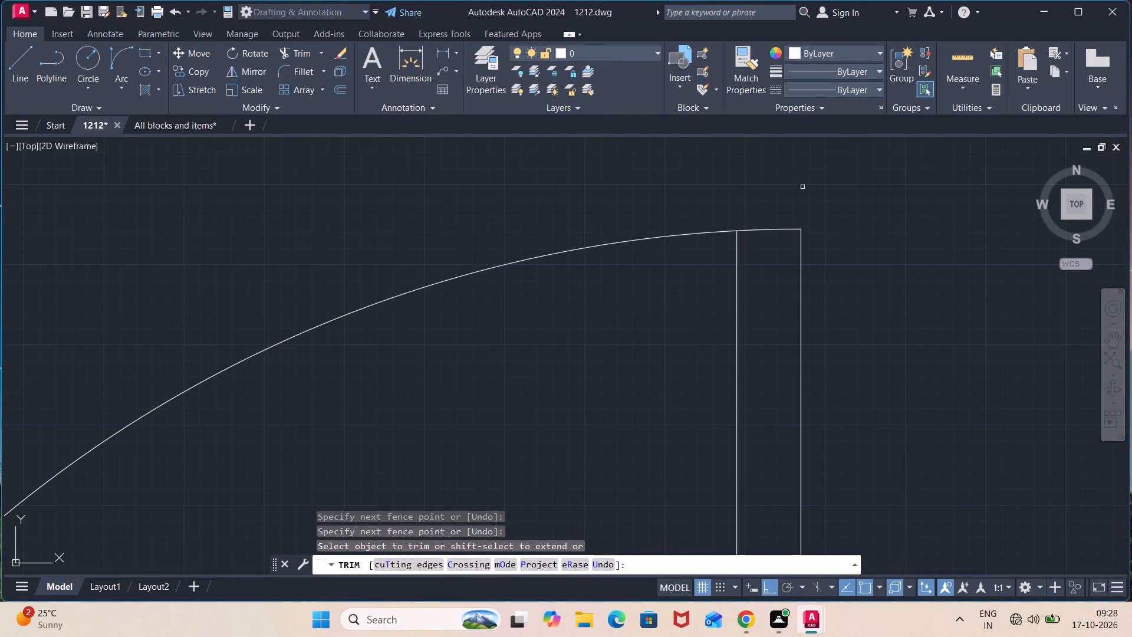
key("Escape")
Move the second 3'3" door symbol by its southeast corner onto the east jamb of the northwest bedroom's door opening.
scroll(802, 187, "down", 2)
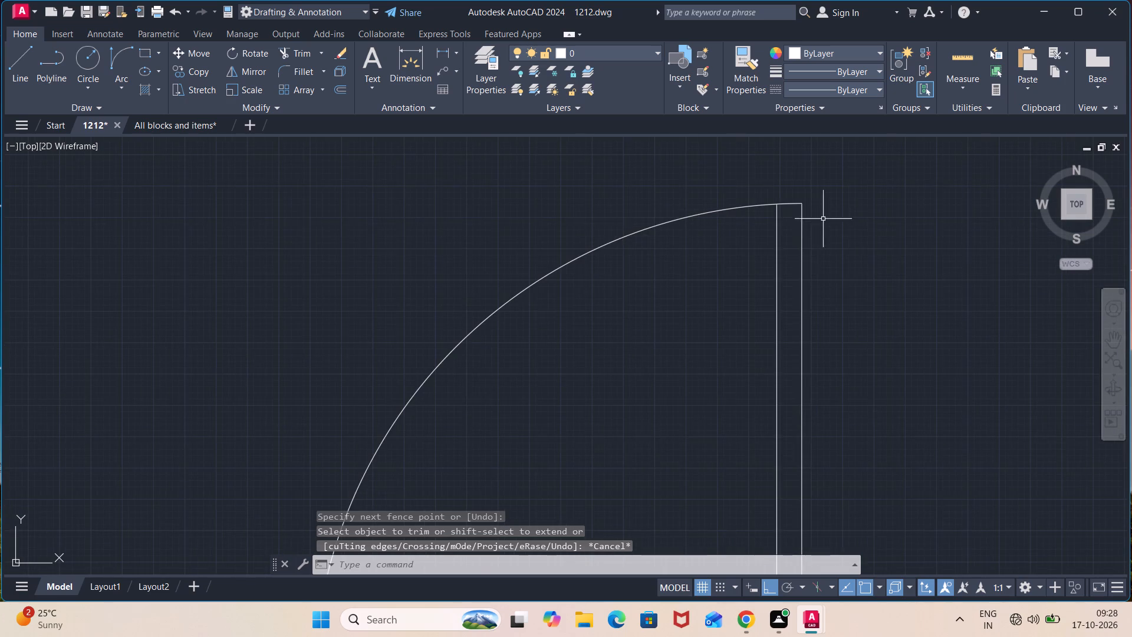
scroll(817, 249, "down", 1)
middle_click_drag(817, 249, 807, 201)
left_click_drag(831, 147, 825, 174)
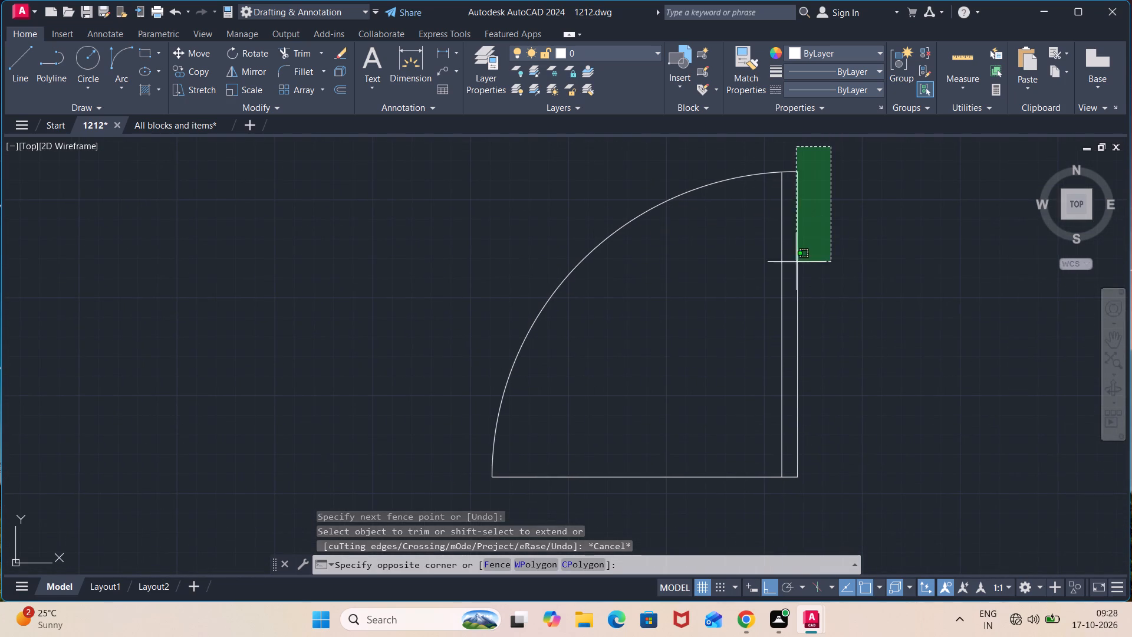
left_click(449, 492)
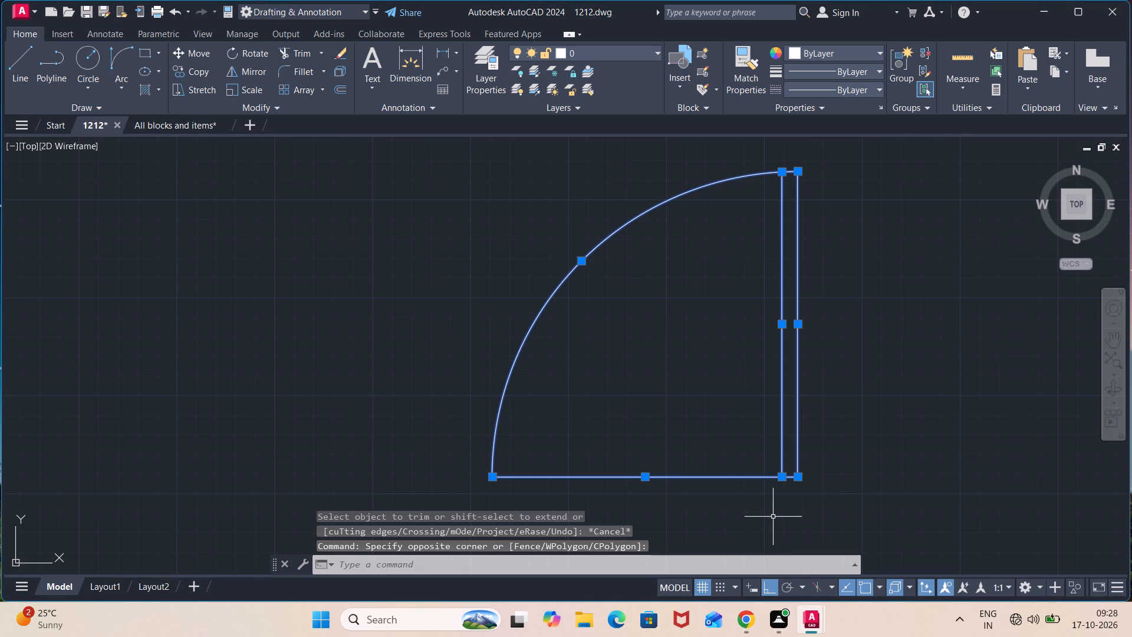
key("m")
key("Return")
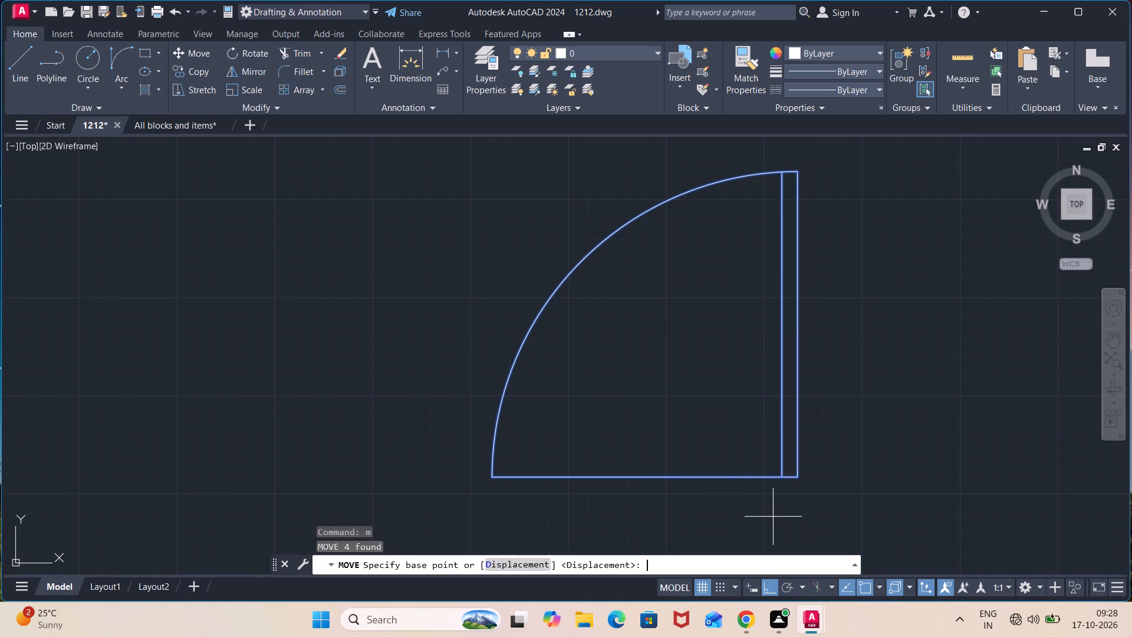
left_click(801, 480)
scroll(377, 398, "down", 3)
middle_click_drag(377, 398, 685, 377)
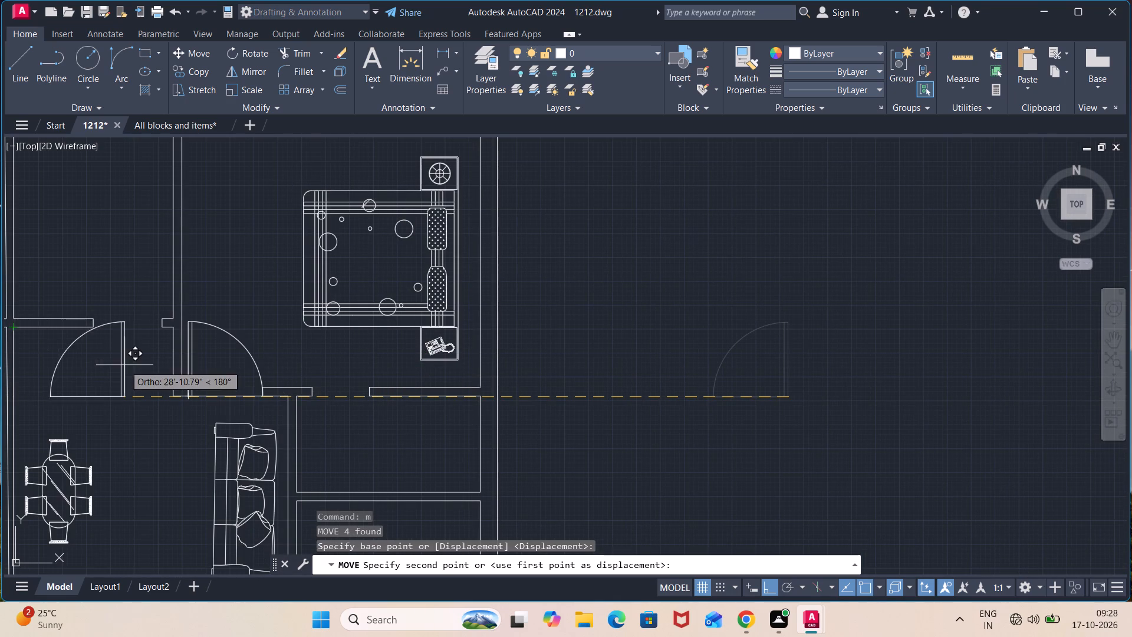
middle_click_drag(125, 365, 465, 419)
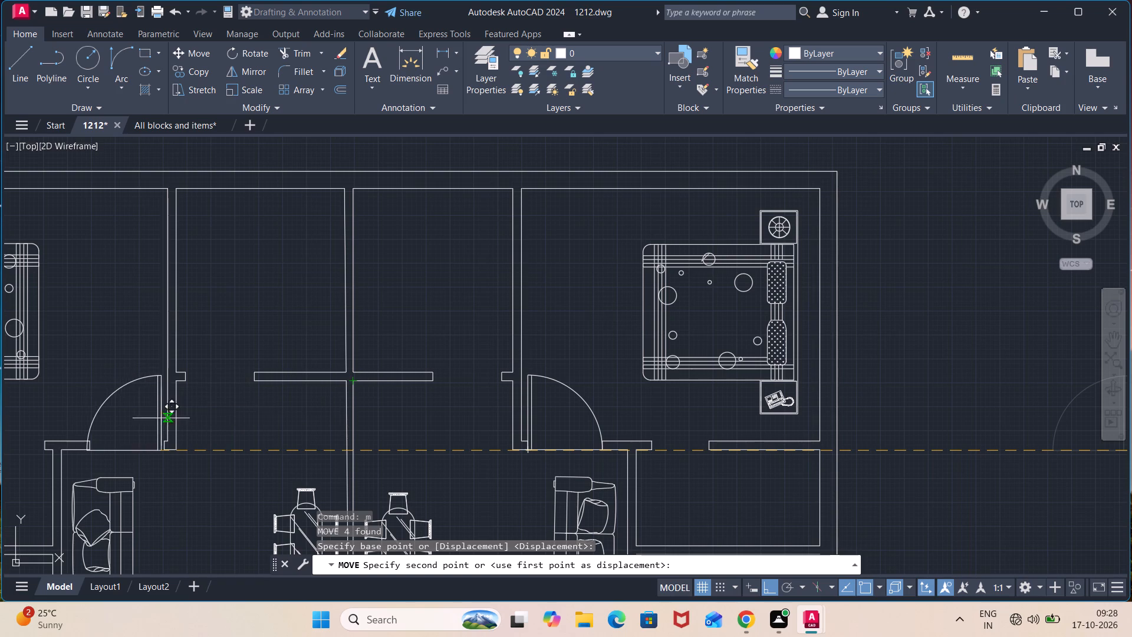
scroll(169, 453, "up", 3)
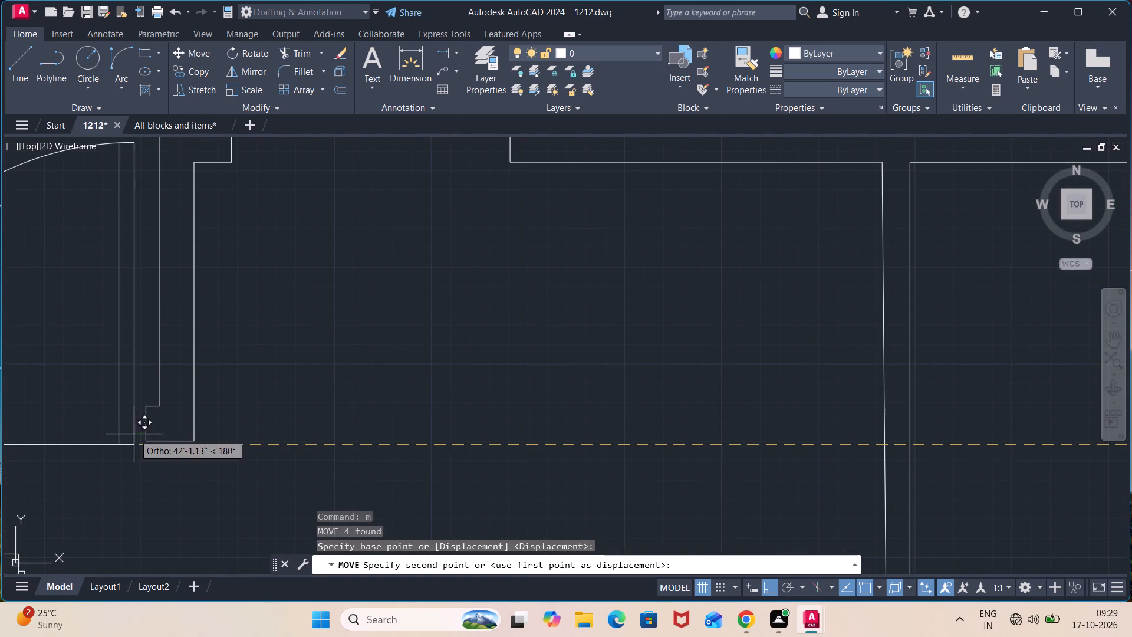
left_click(145, 436)
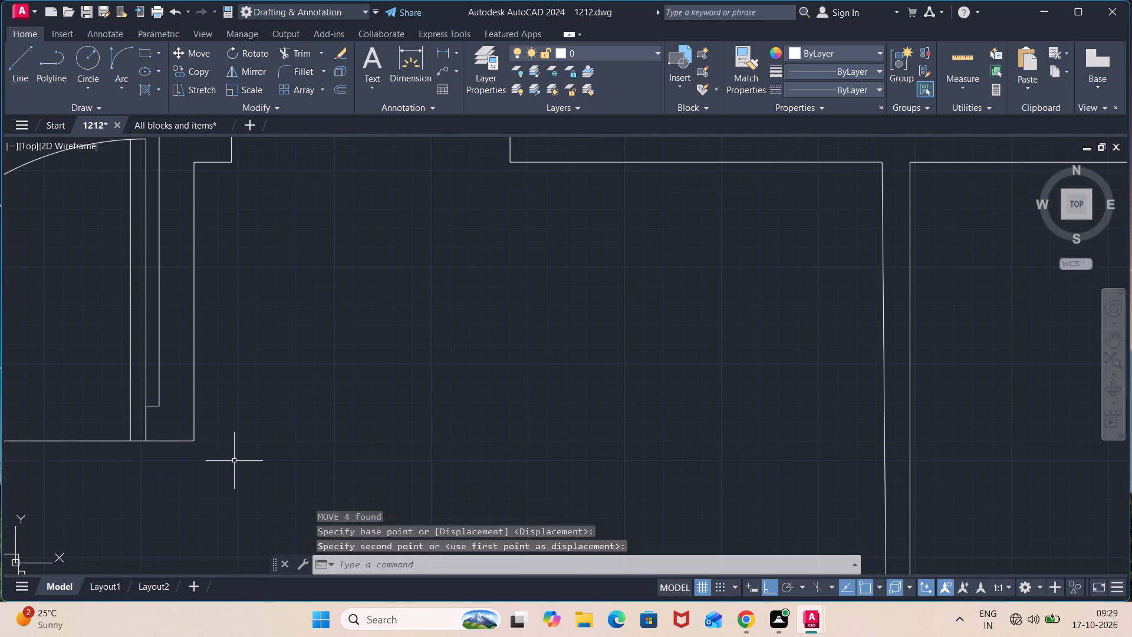
Draw a smaller L-shape in the empty area east of the plan: 2'6" down, then 2'6" west.
scroll(424, 480, "down", 4)
middle_click_drag(672, 421, 524, 264)
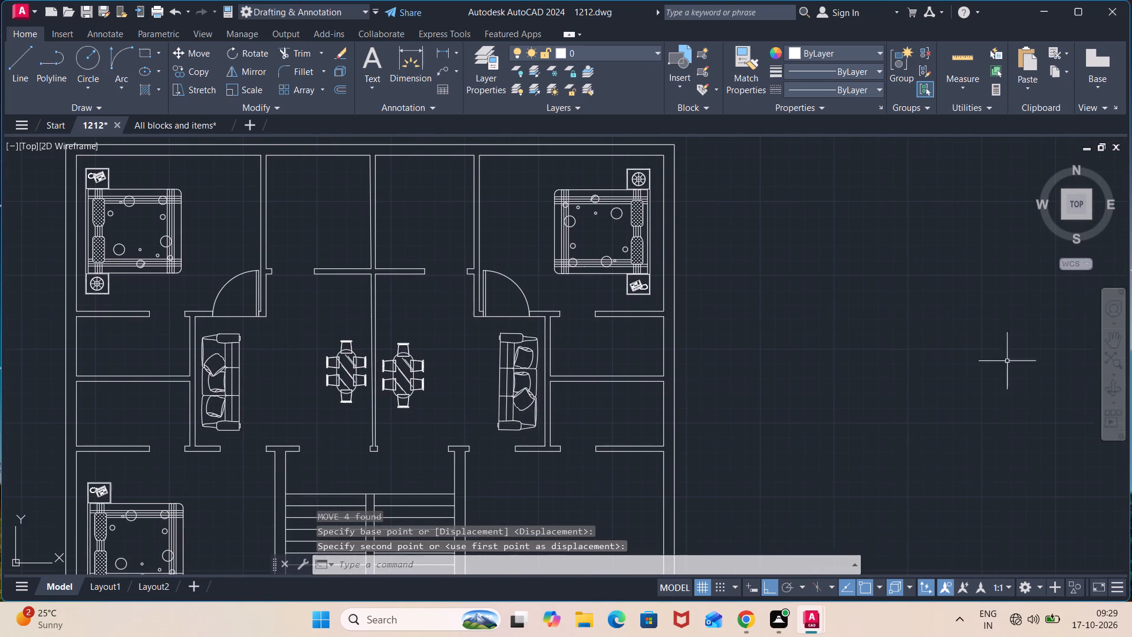
key("l")
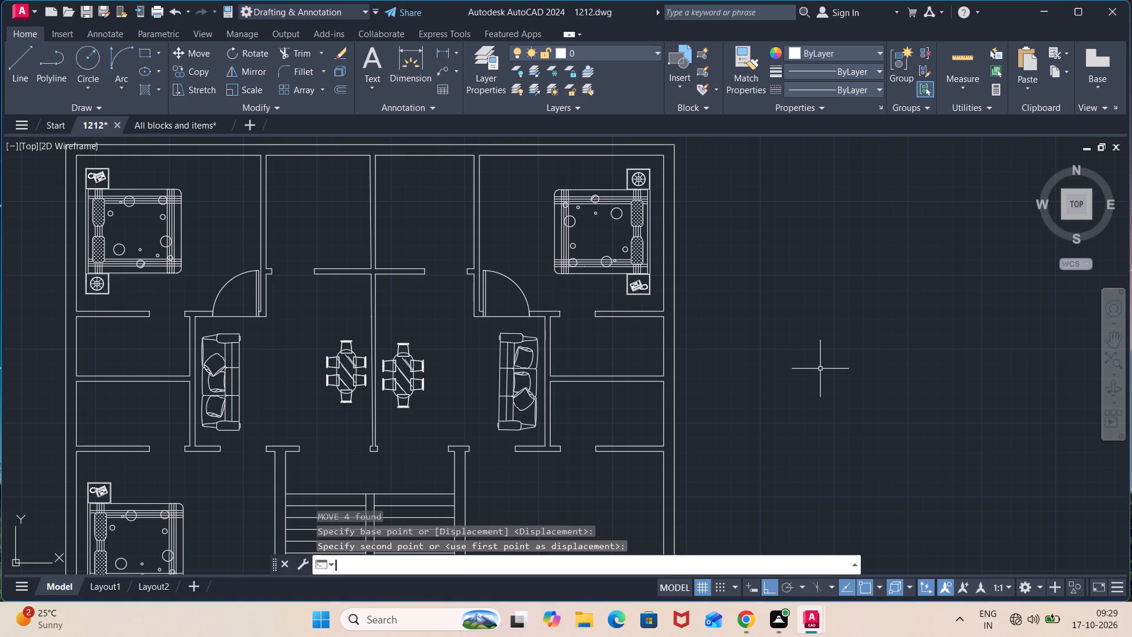
key("Return")
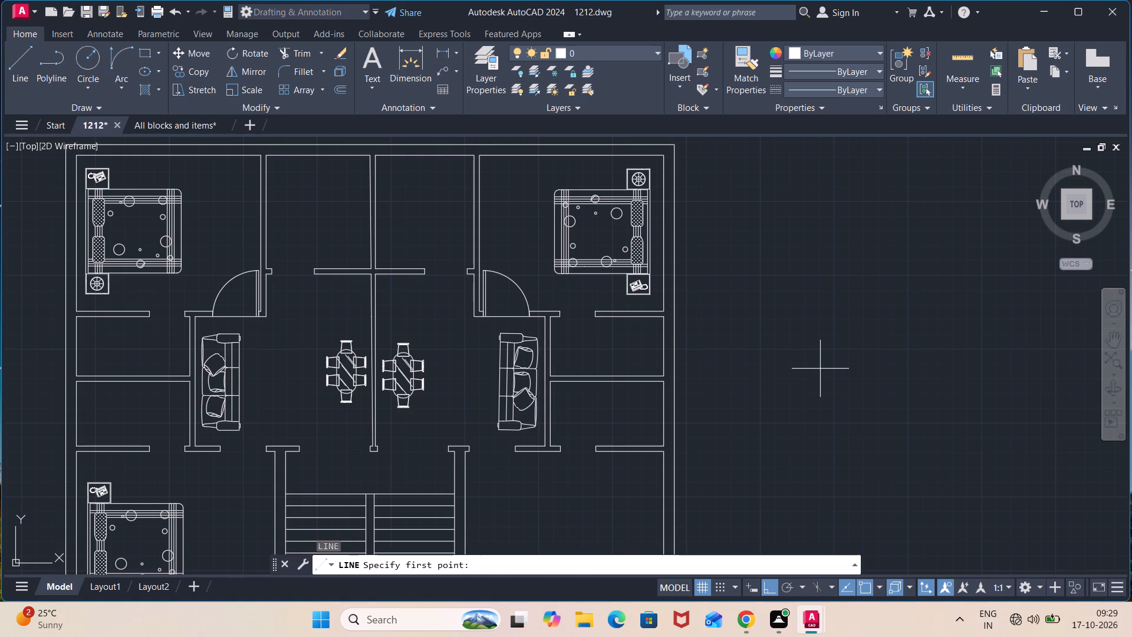
left_click(858, 313)
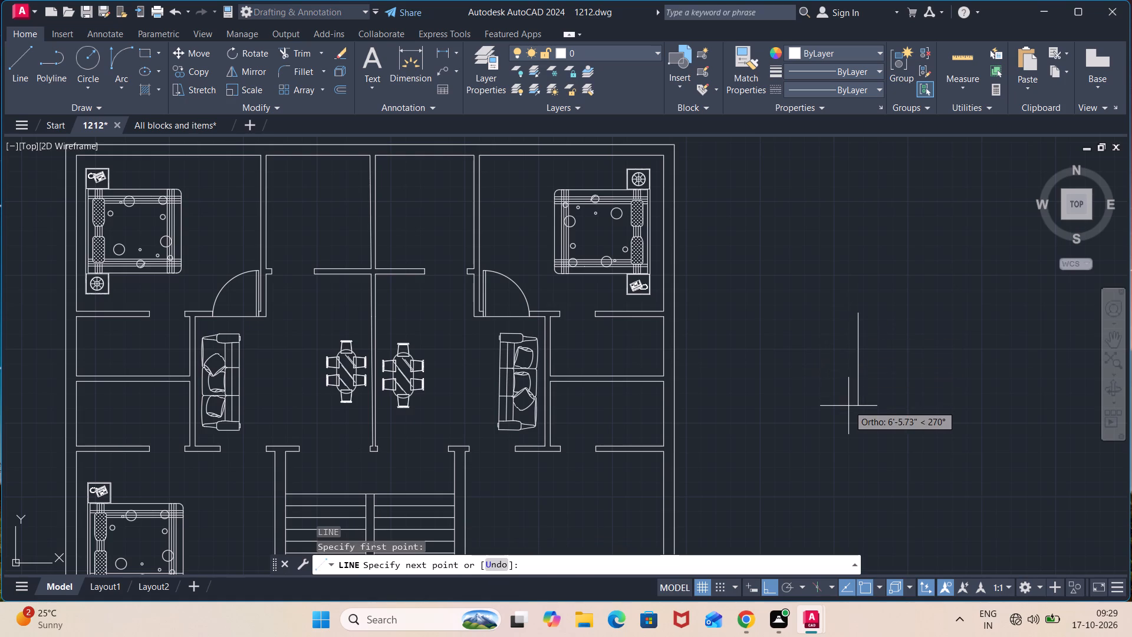
type("2'6\"")
key("Return")
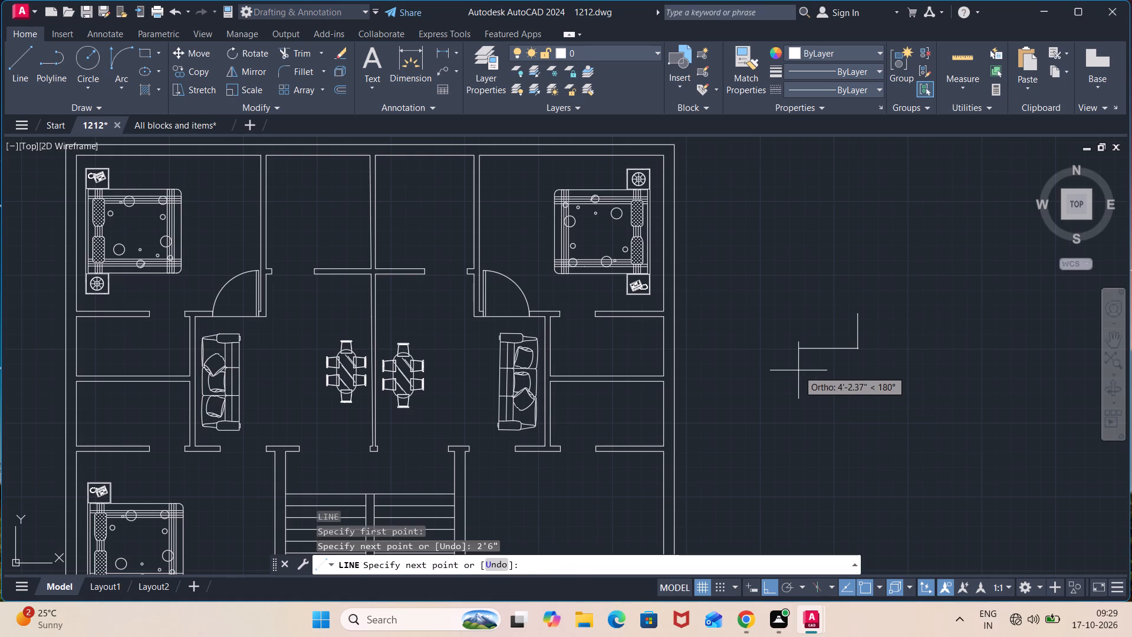
type("2'6\"")
key("Return")
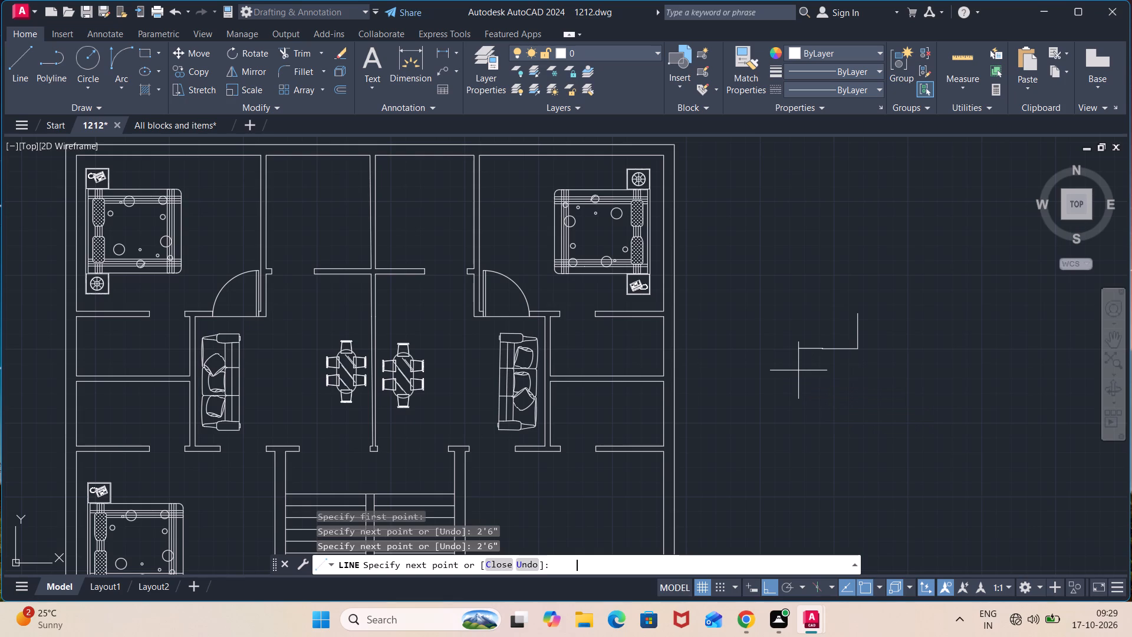
key("Escape")
Offset the small L-shape's vertical line 2" to the west to form the door leaf thickness.
key("o")
key("Return")
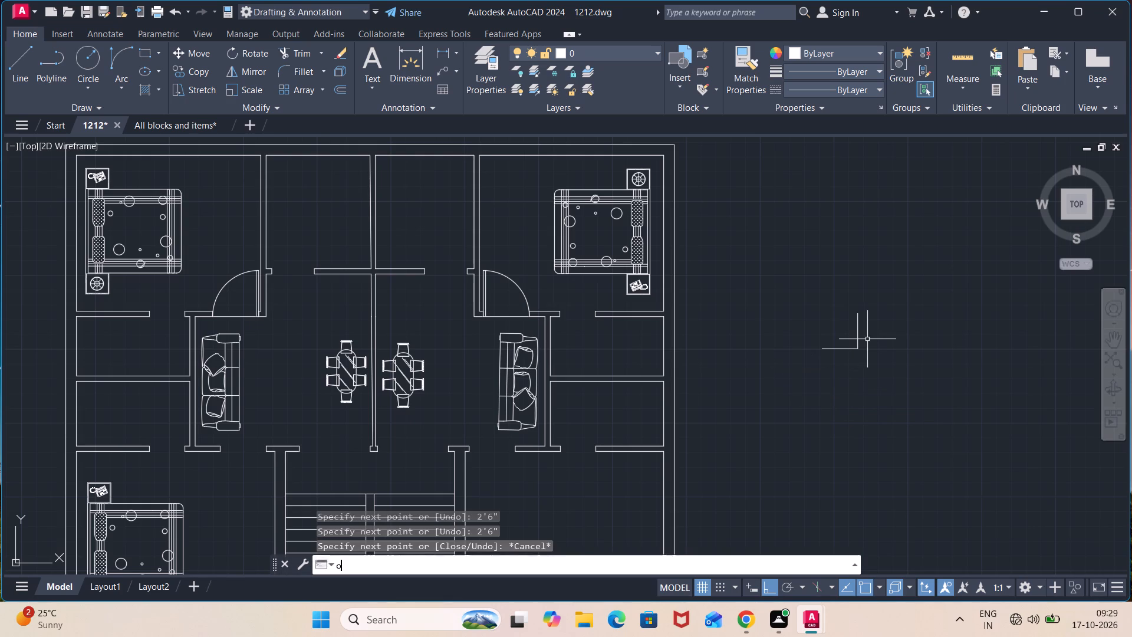
type("2\"")
key("Return")
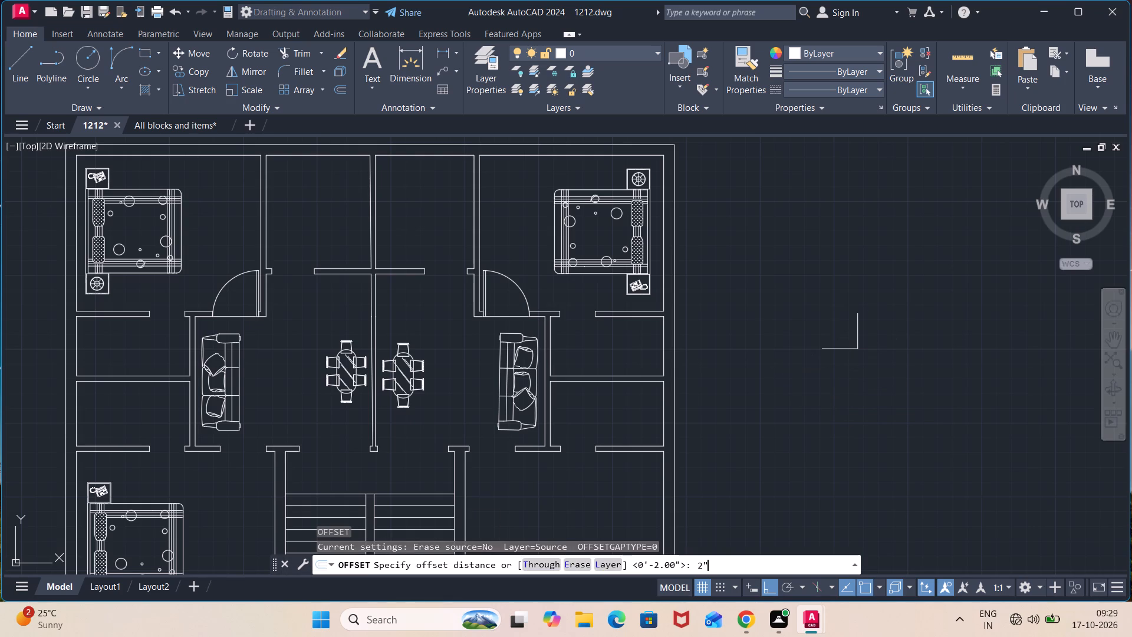
scroll(857, 332, "up", 1)
left_click(857, 332)
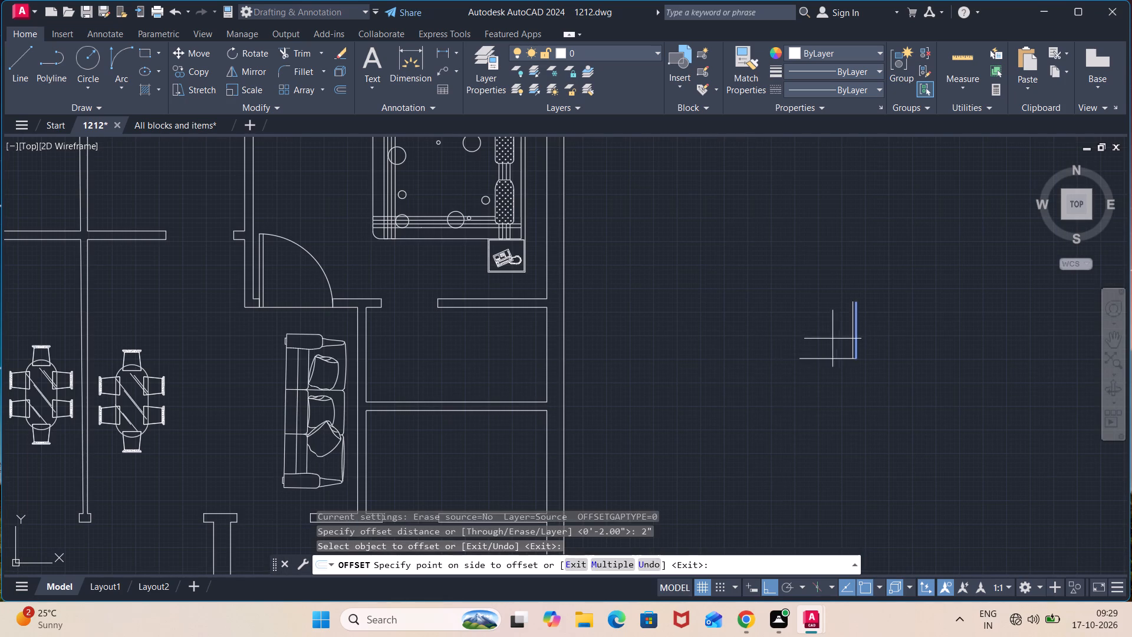
left_click(830, 339)
Draw a Start, End, Direction arc from the outer vertical line's top to the horizontal line's west end, with a westward start tangent.
left_click(126, 73)
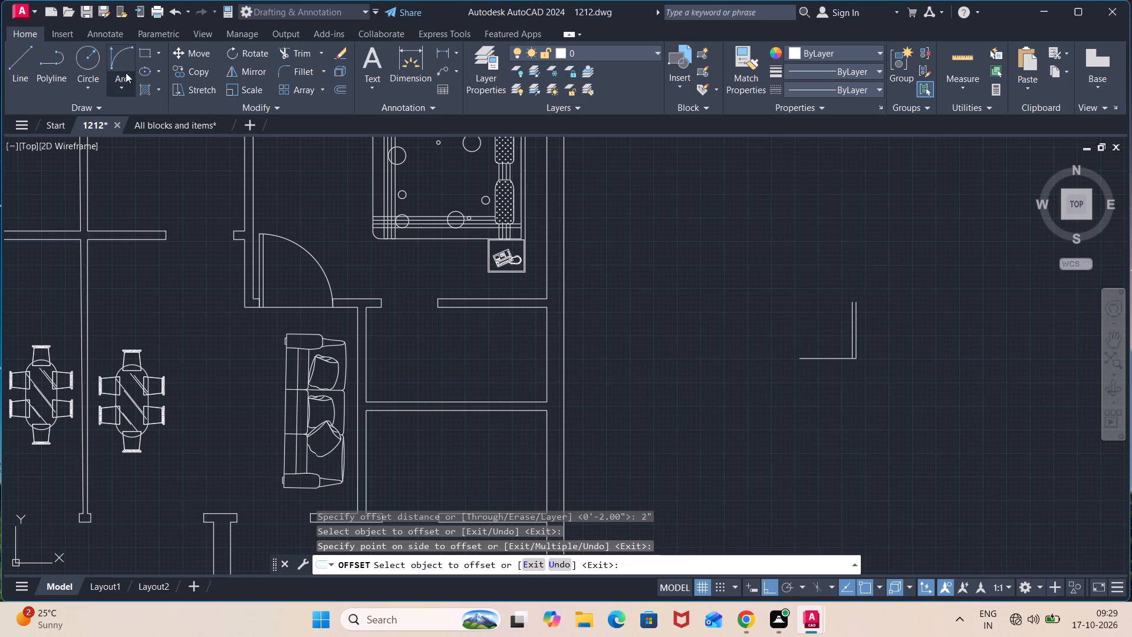
left_click(198, 273)
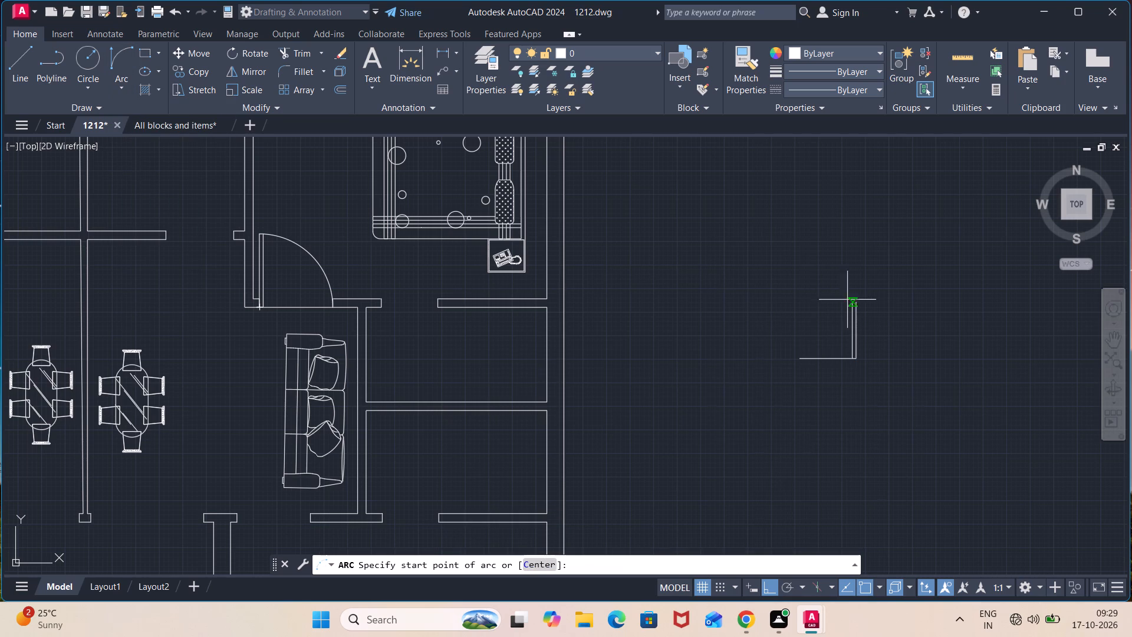
left_click(858, 303)
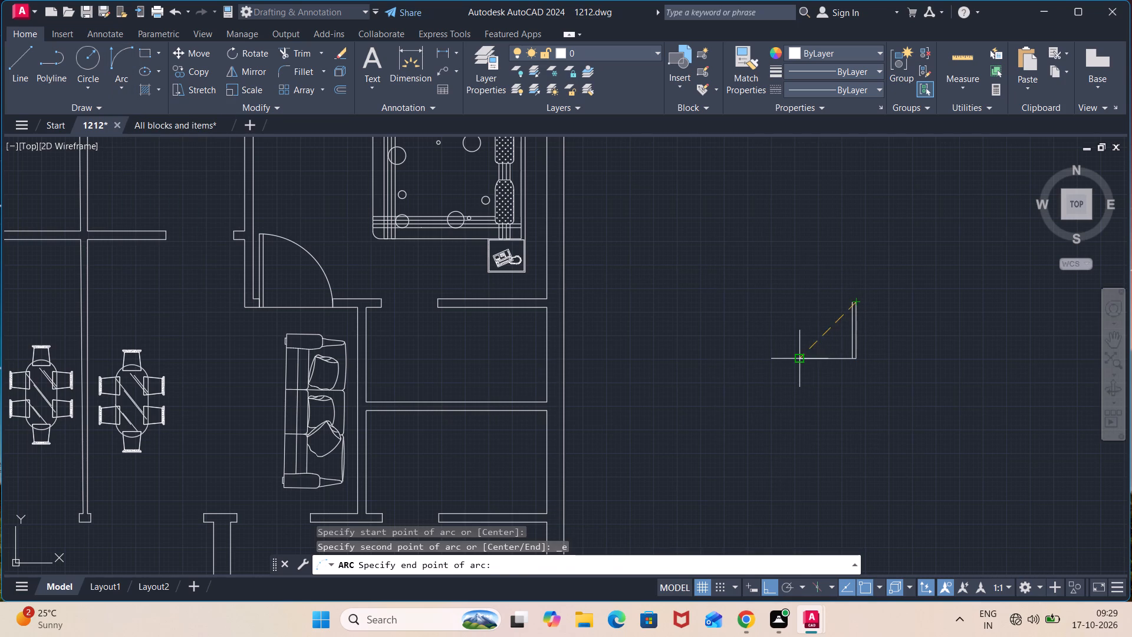
left_click(799, 360)
left_click(764, 334)
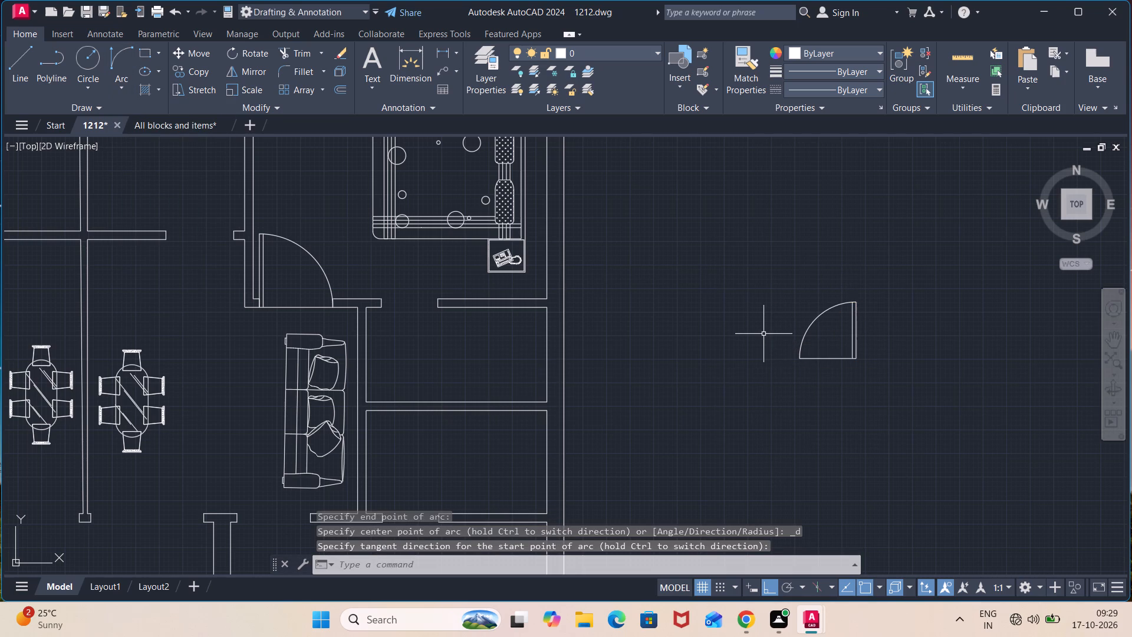
Trim the stub of the 2'6" door leaf's inner vertical line that projects above its swing arc.
scroll(874, 307, "up", 3)
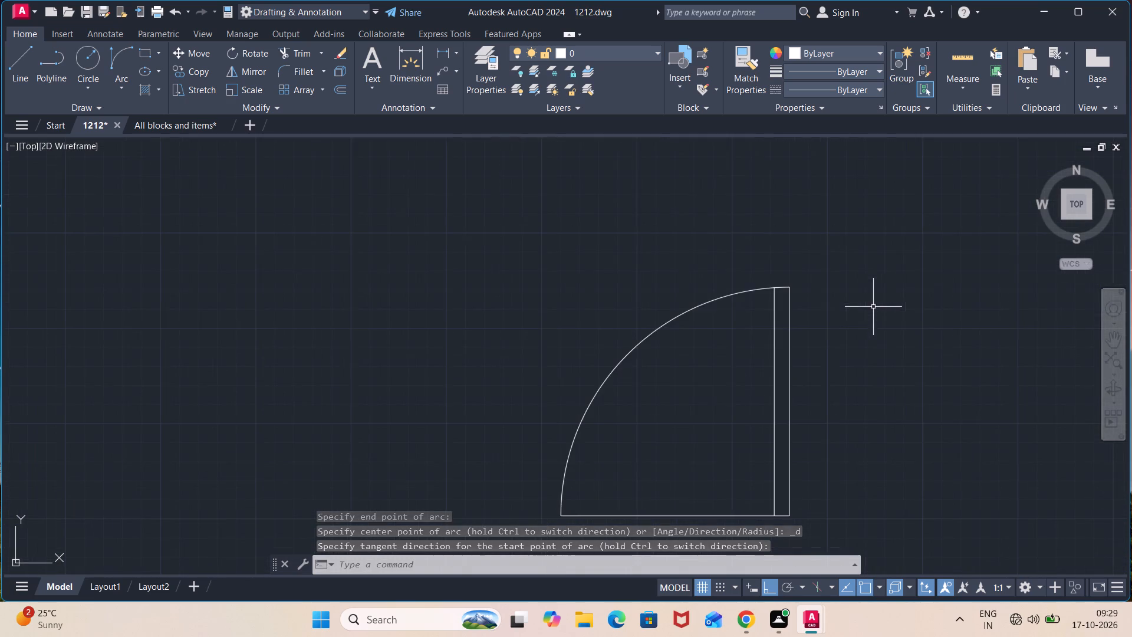
scroll(741, 289, "up", 4)
middle_click_drag(818, 292, 748, 172)
scroll(806, 176, "up", 2)
middle_click_drag(811, 173, 771, 246)
scroll(848, 239, "up", 3)
scroll(845, 259, "down", 2)
key("Escape")
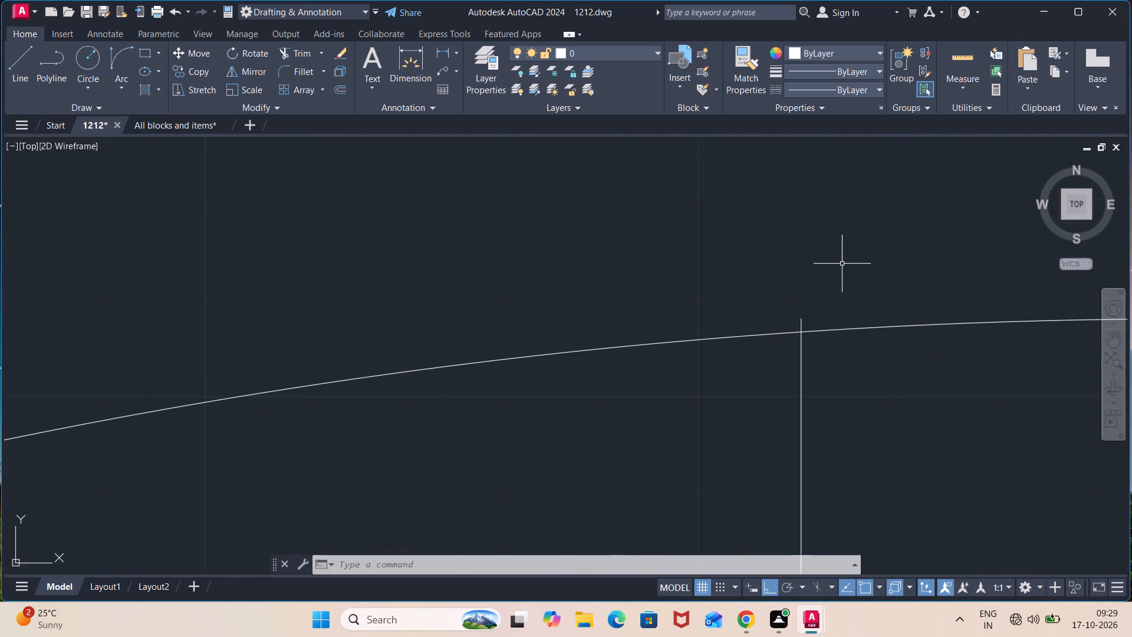
type("tr")
key("Return")
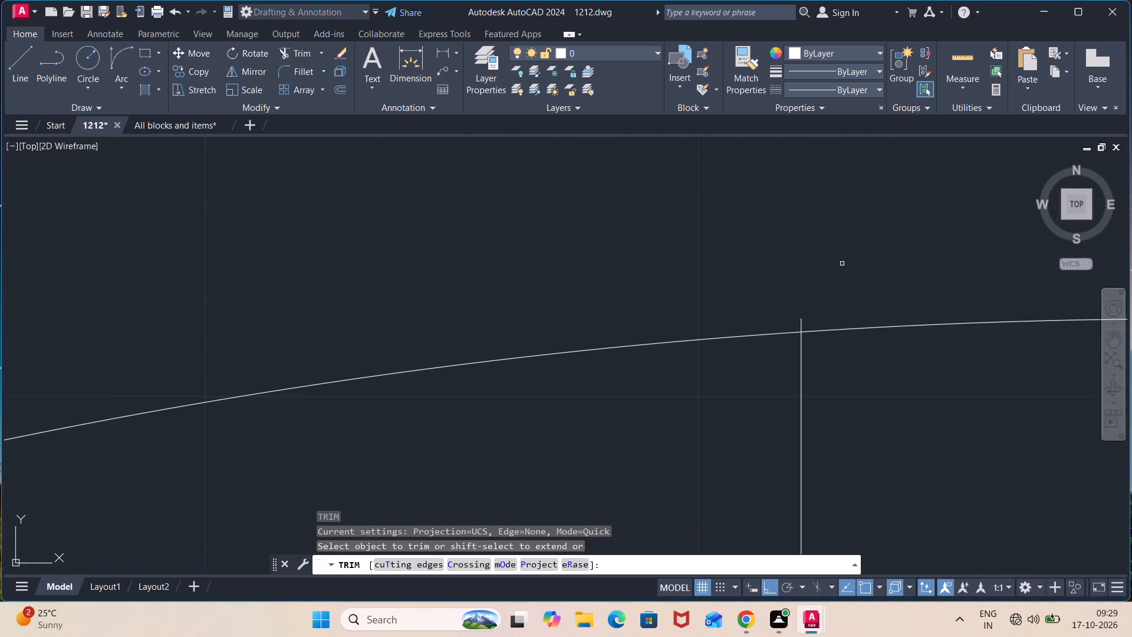
left_click(801, 322)
scroll(826, 310, "down", 6)
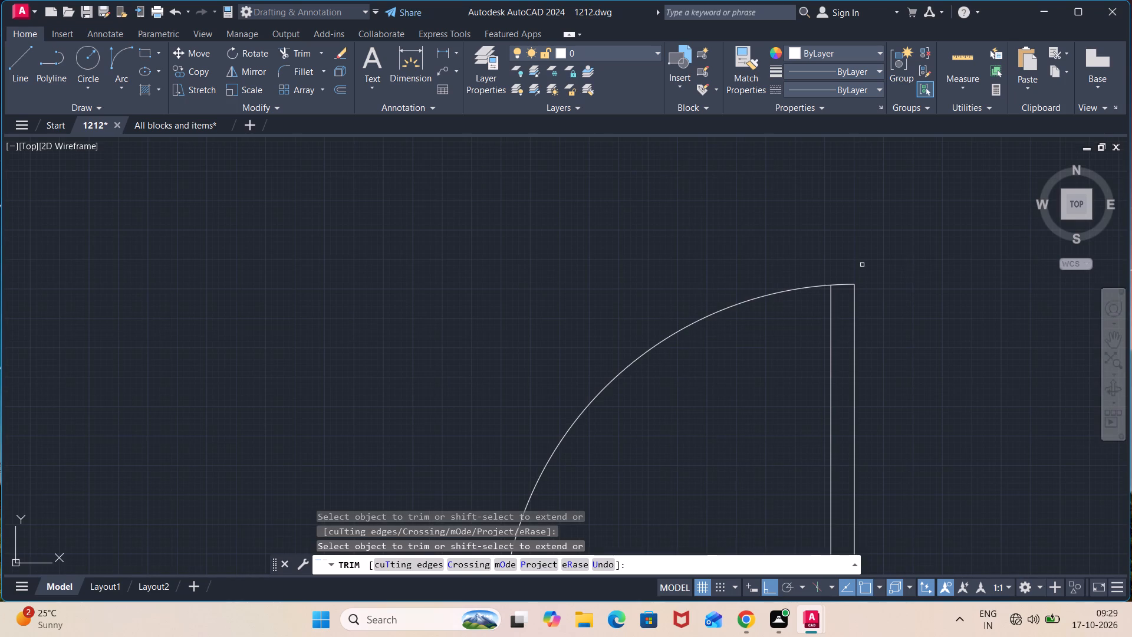
key("Escape")
Mirror the 2'6" door symbol about a vertical line just east of it, keeping the original.
middle_click_drag(916, 298, 846, 172)
scroll(845, 171, "down", 1)
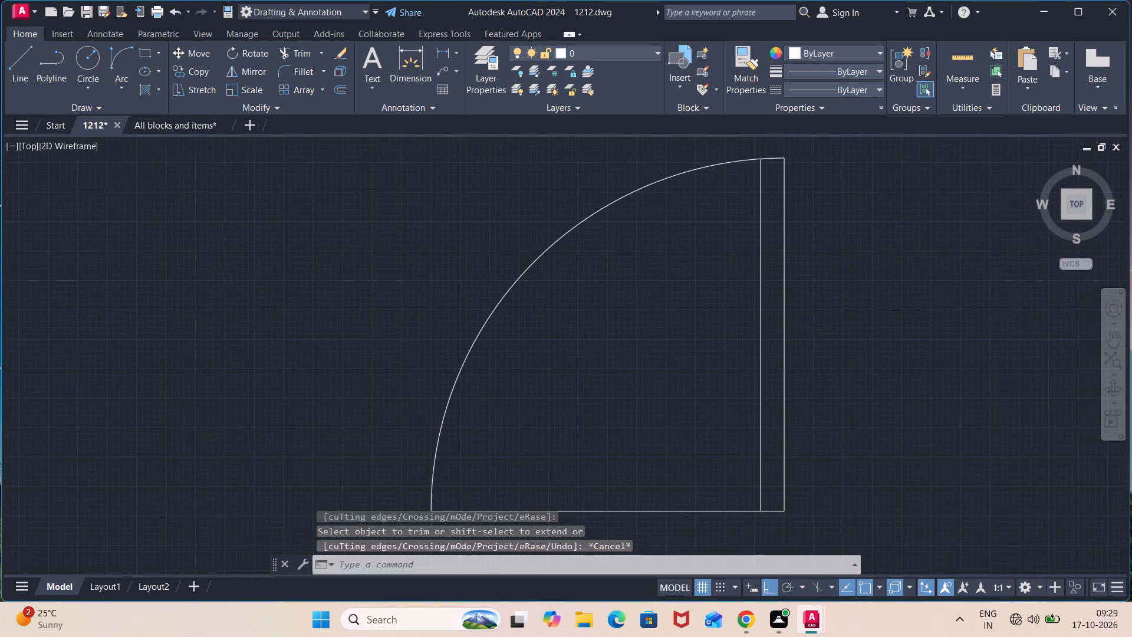
scroll(845, 171, "down", 1)
middle_click_drag(845, 171, 831, 205)
left_click_drag(831, 178, 824, 209)
left_click(557, 363)
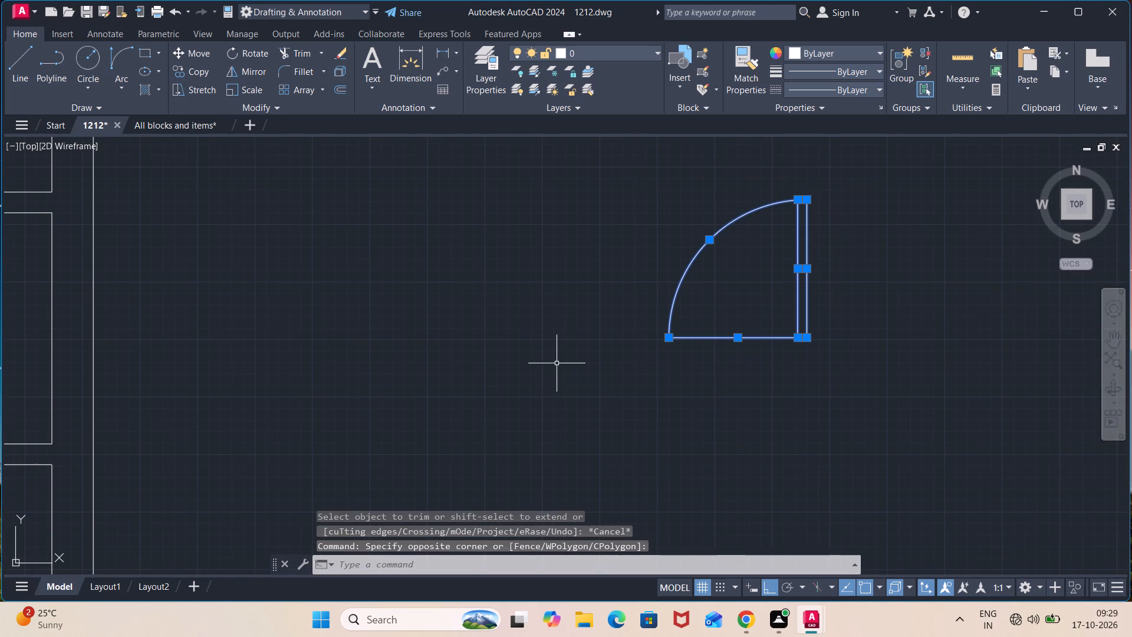
type("mi")
key("Return")
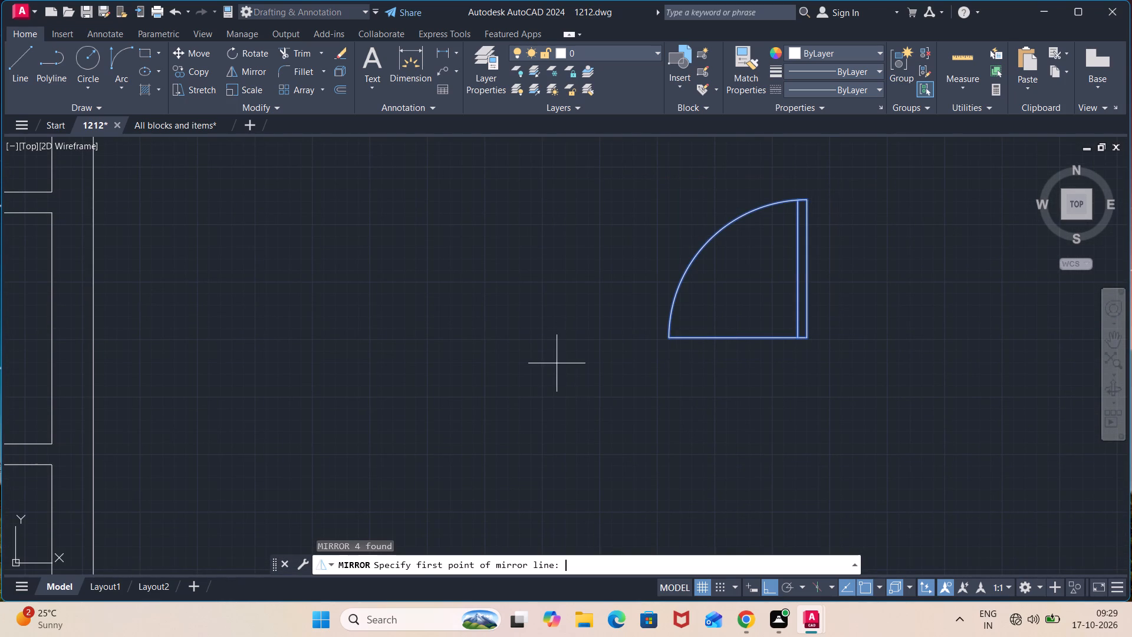
left_click(831, 346)
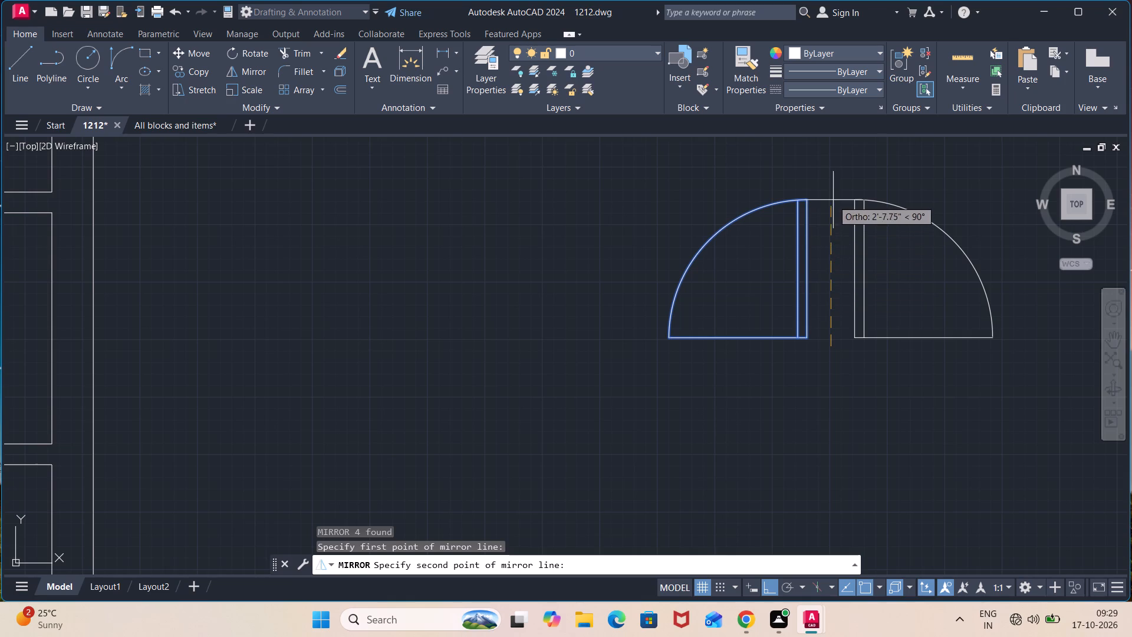
left_click(834, 185)
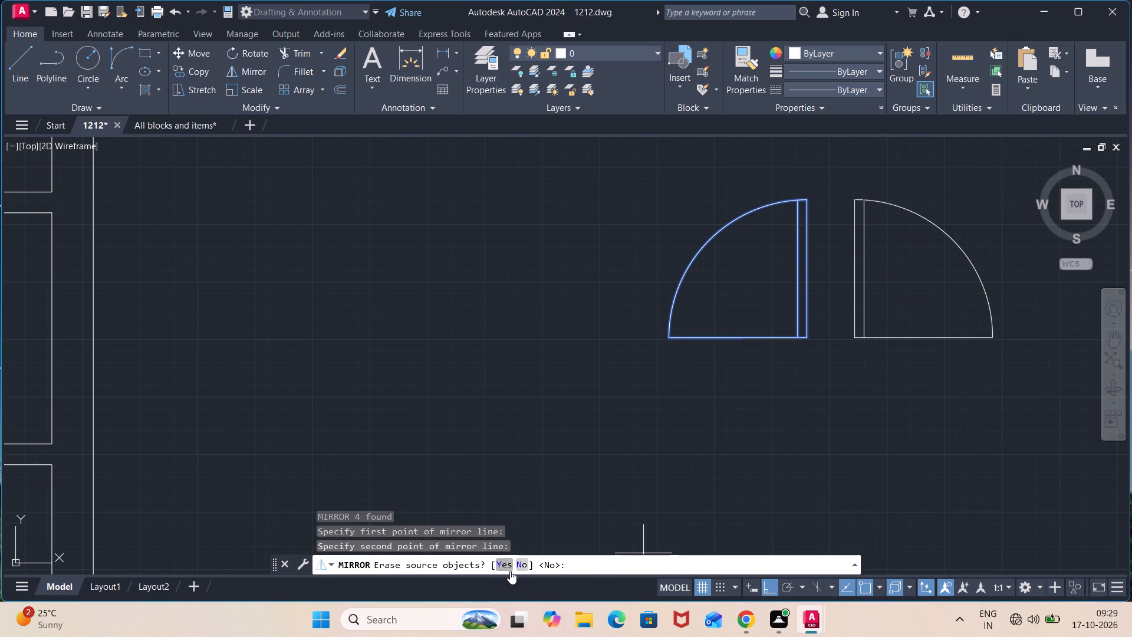
left_click(519, 567)
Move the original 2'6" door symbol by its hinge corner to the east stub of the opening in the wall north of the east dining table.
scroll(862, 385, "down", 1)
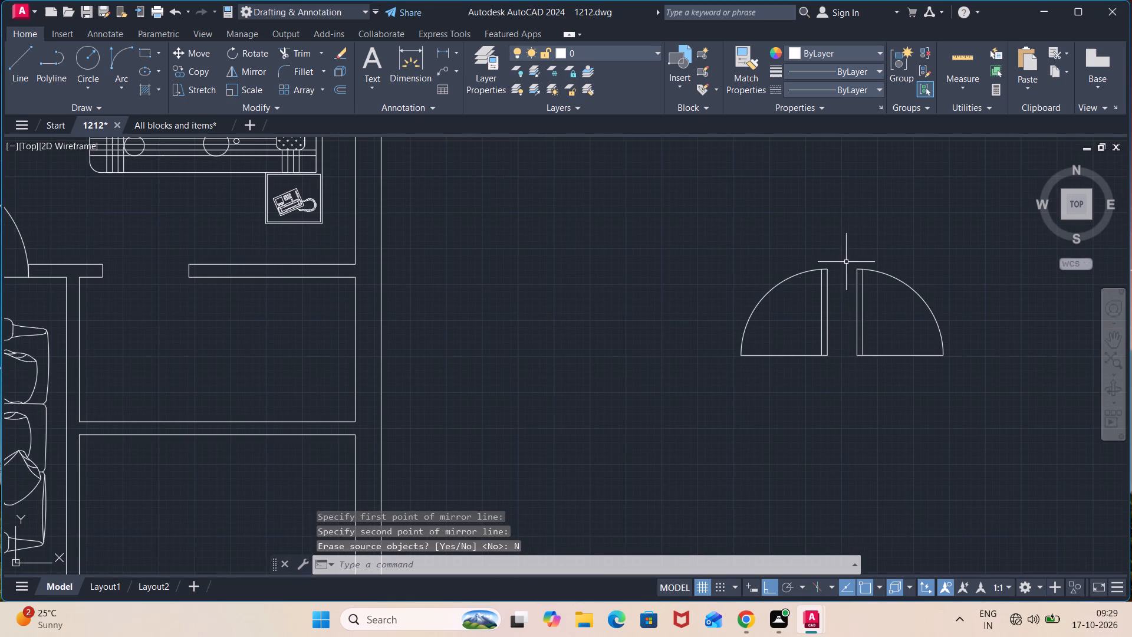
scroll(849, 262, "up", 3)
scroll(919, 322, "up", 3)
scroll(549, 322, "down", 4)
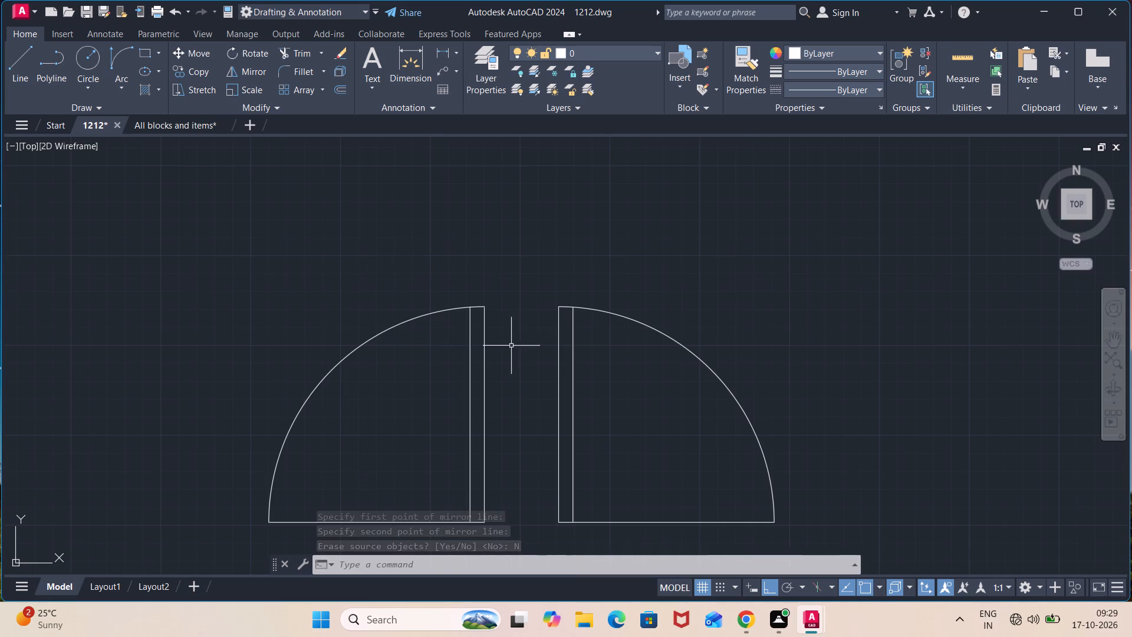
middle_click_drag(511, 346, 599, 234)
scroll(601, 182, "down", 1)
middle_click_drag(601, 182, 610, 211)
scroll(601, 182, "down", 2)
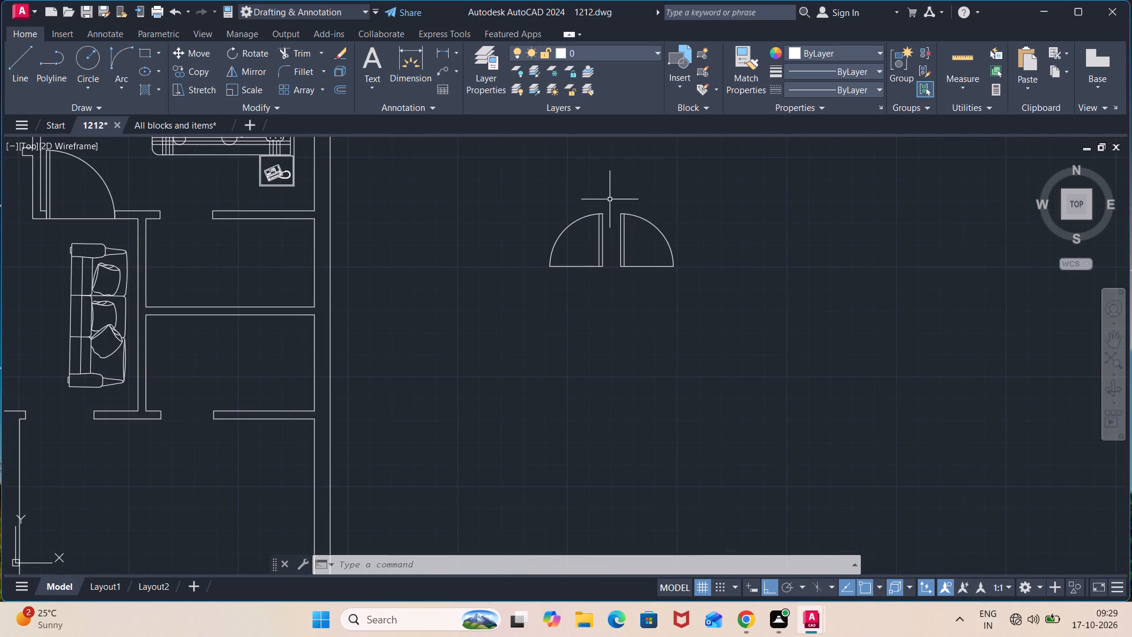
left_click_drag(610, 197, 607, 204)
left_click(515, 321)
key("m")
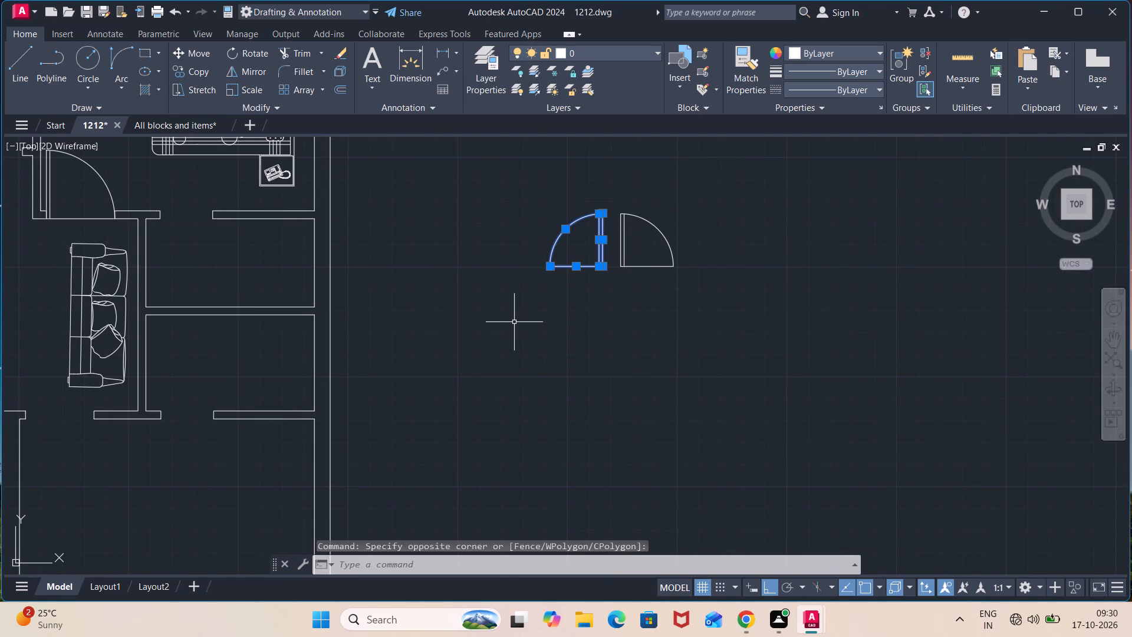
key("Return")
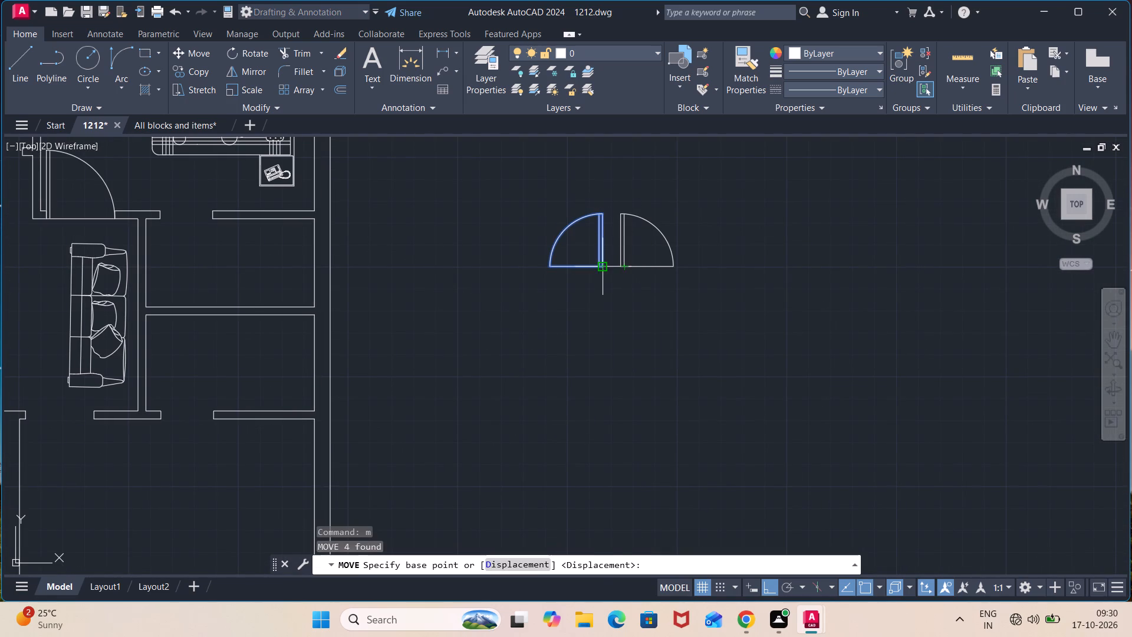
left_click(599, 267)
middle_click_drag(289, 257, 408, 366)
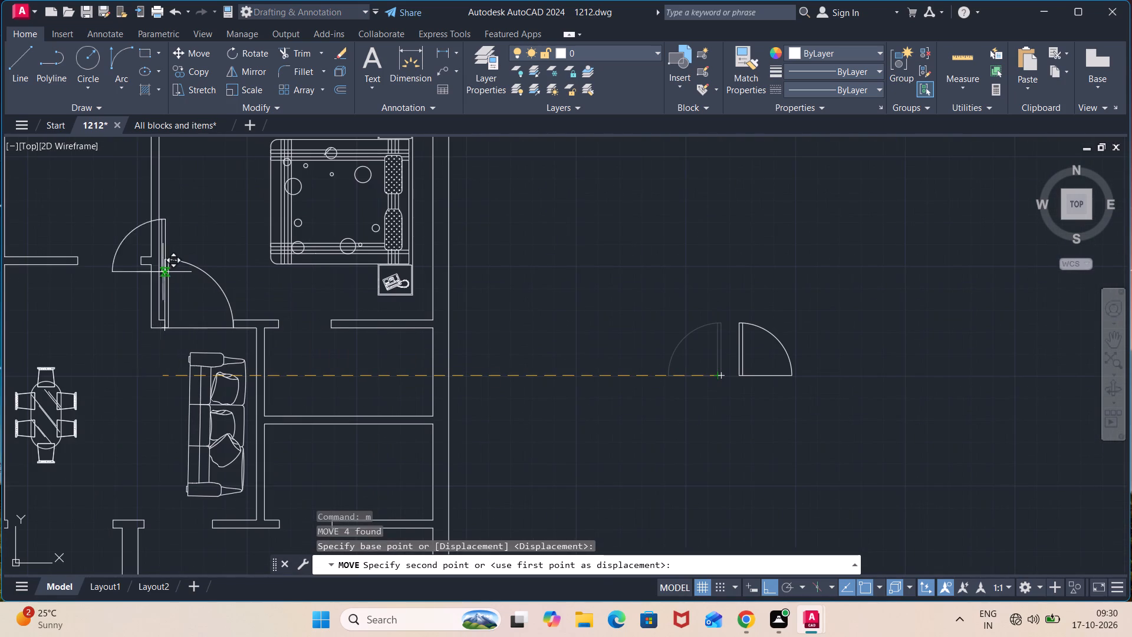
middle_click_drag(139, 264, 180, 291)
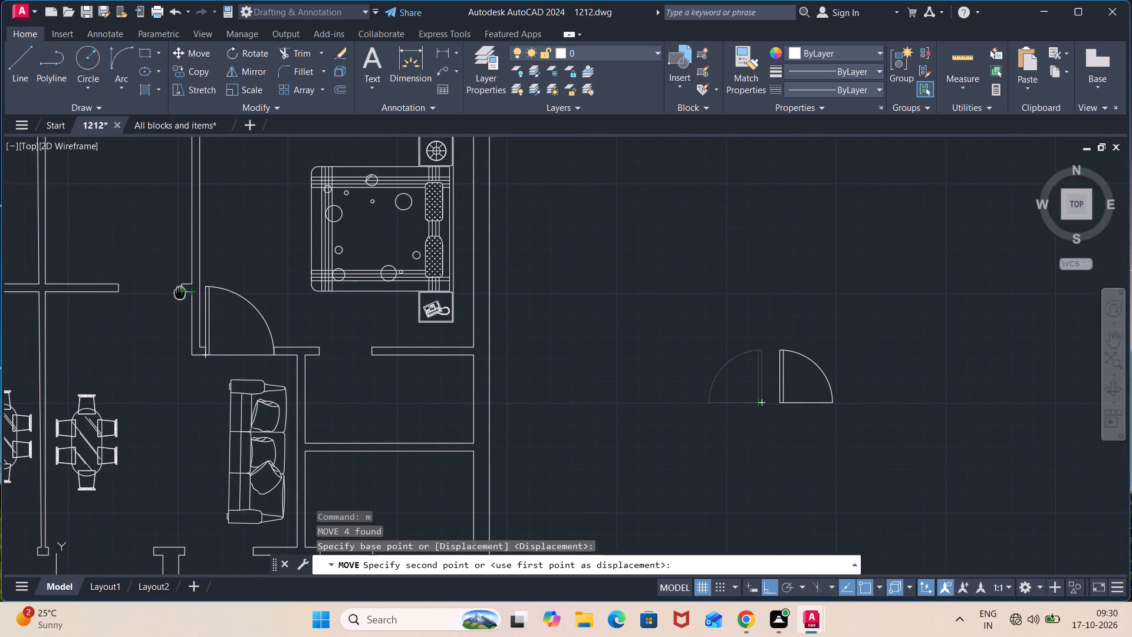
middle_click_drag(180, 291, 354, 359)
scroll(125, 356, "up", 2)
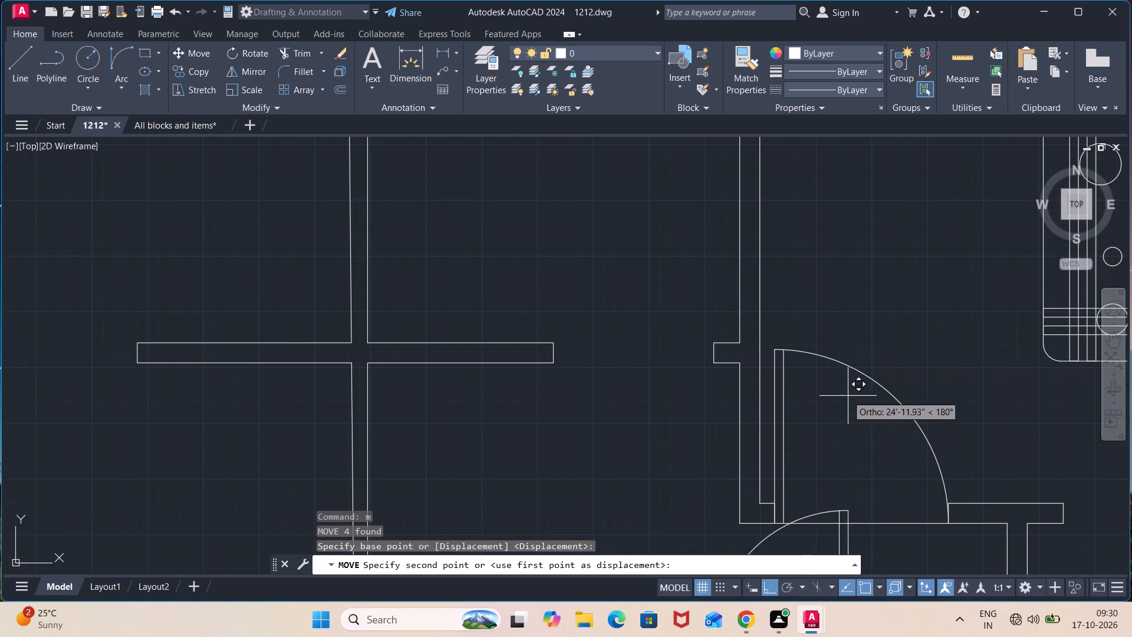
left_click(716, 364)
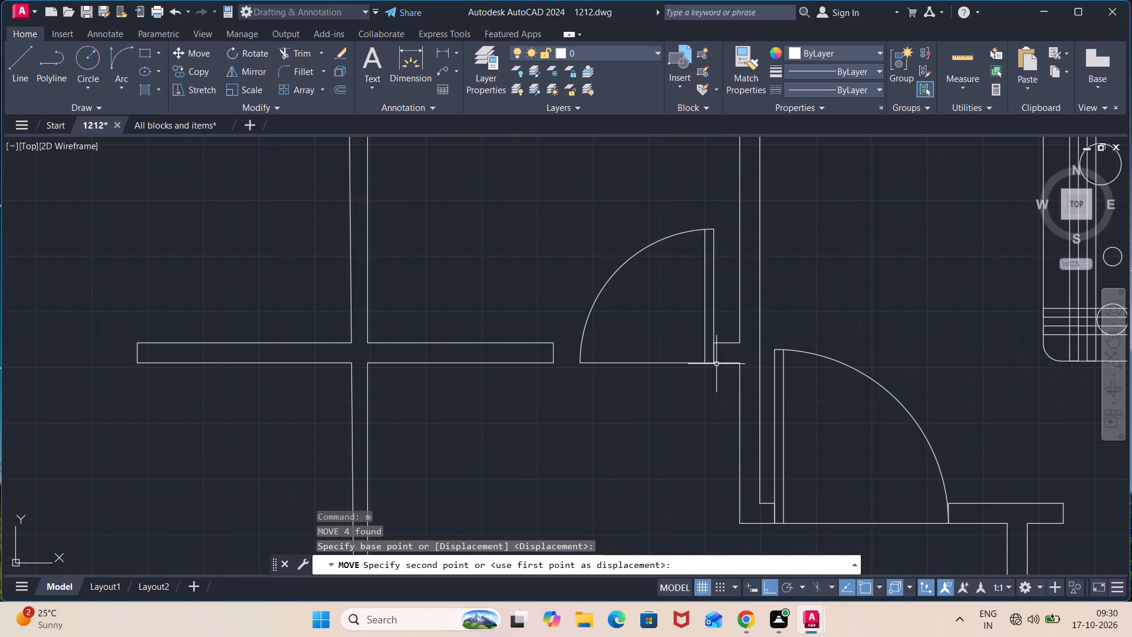
Move that 2'6" door symbol by its hinge corner to the east jamb of the opening north of the southwest bedroom.
scroll(718, 342, "down", 1)
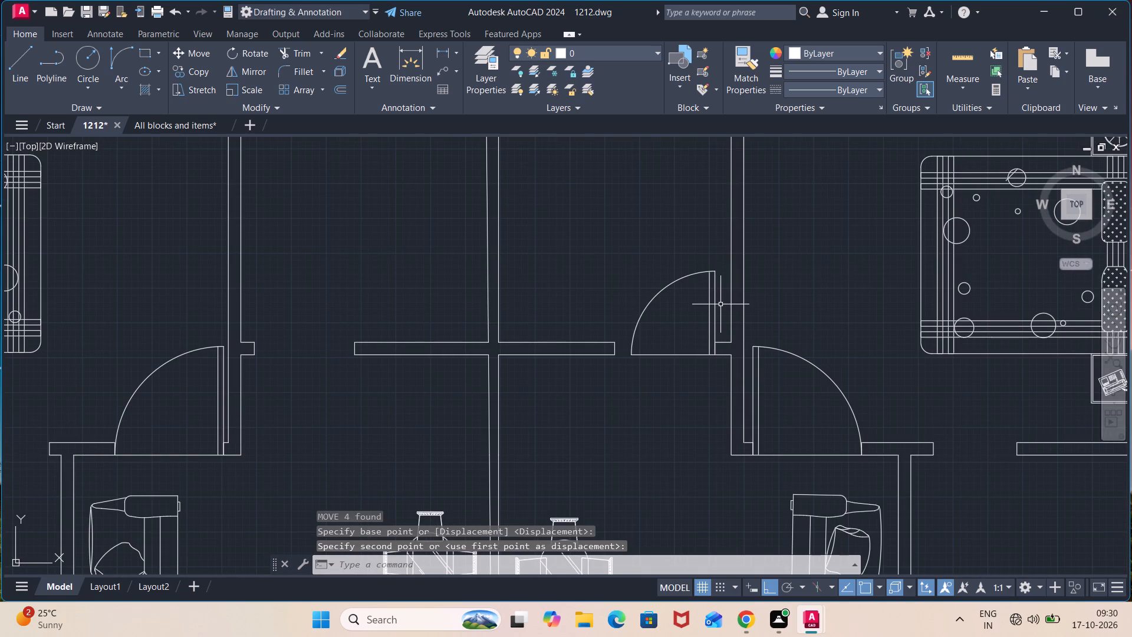
left_click(718, 263)
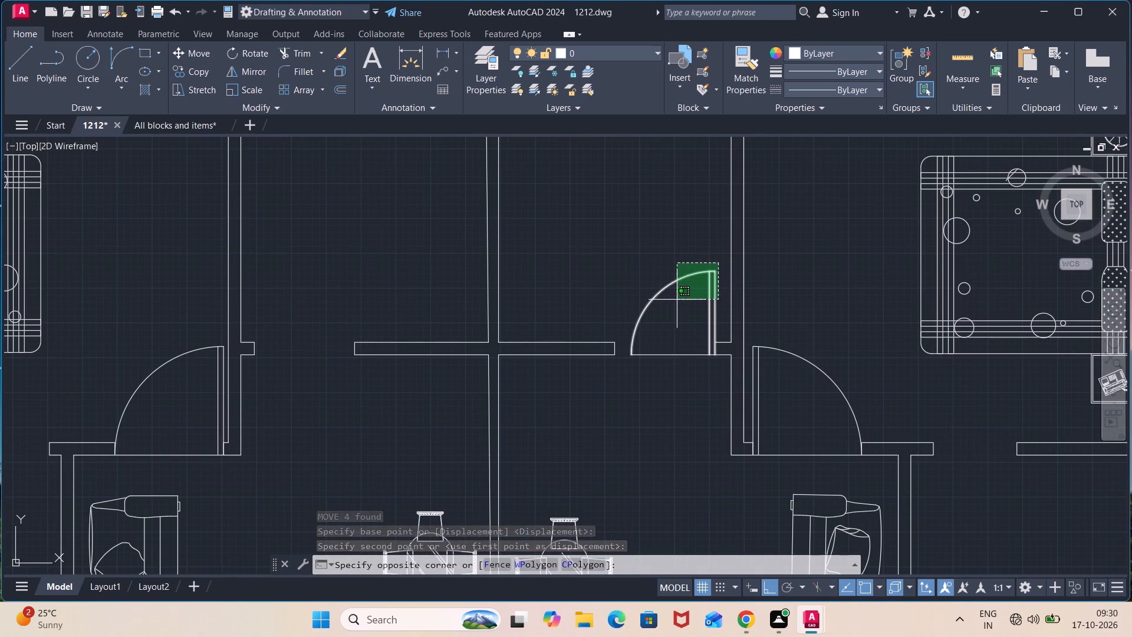
left_click(677, 300)
left_click(667, 355)
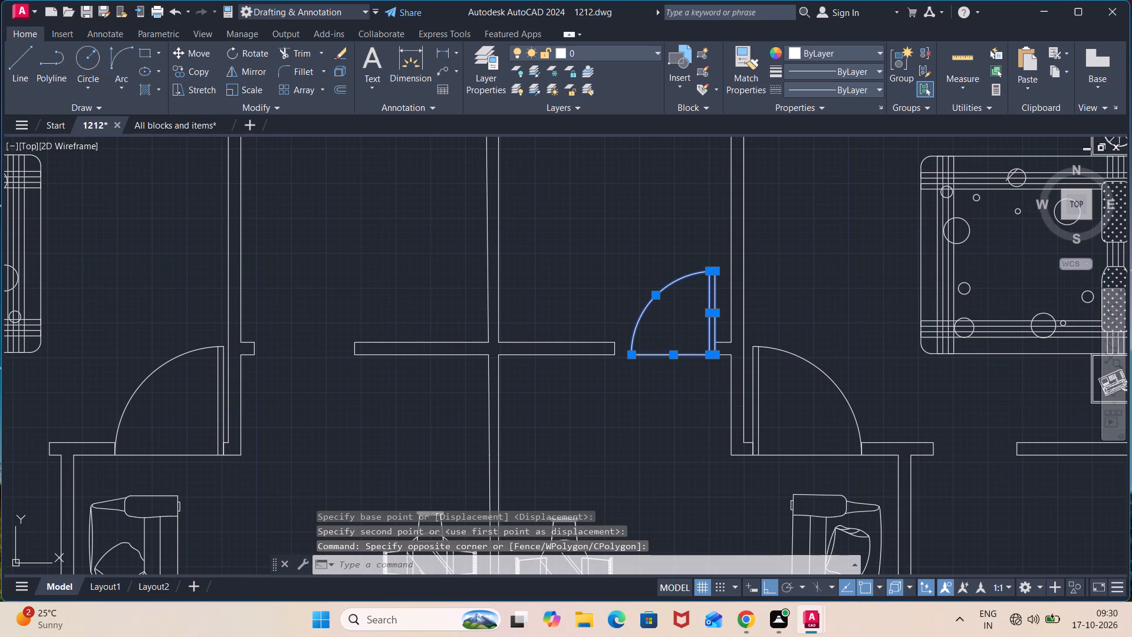
key("m")
key("Return")
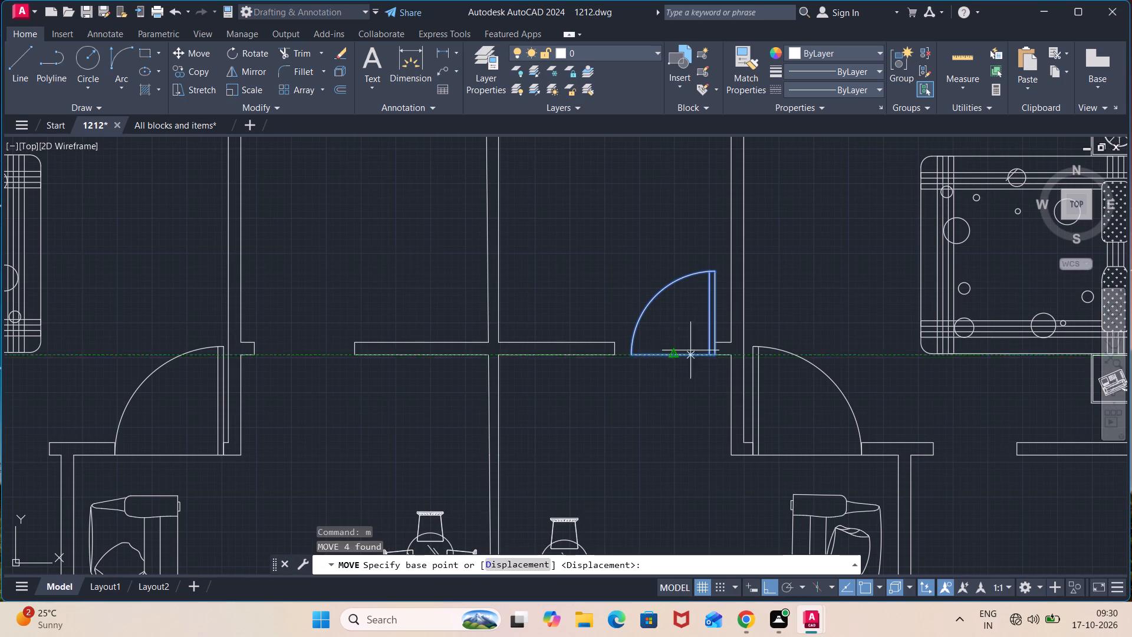
left_click(713, 357)
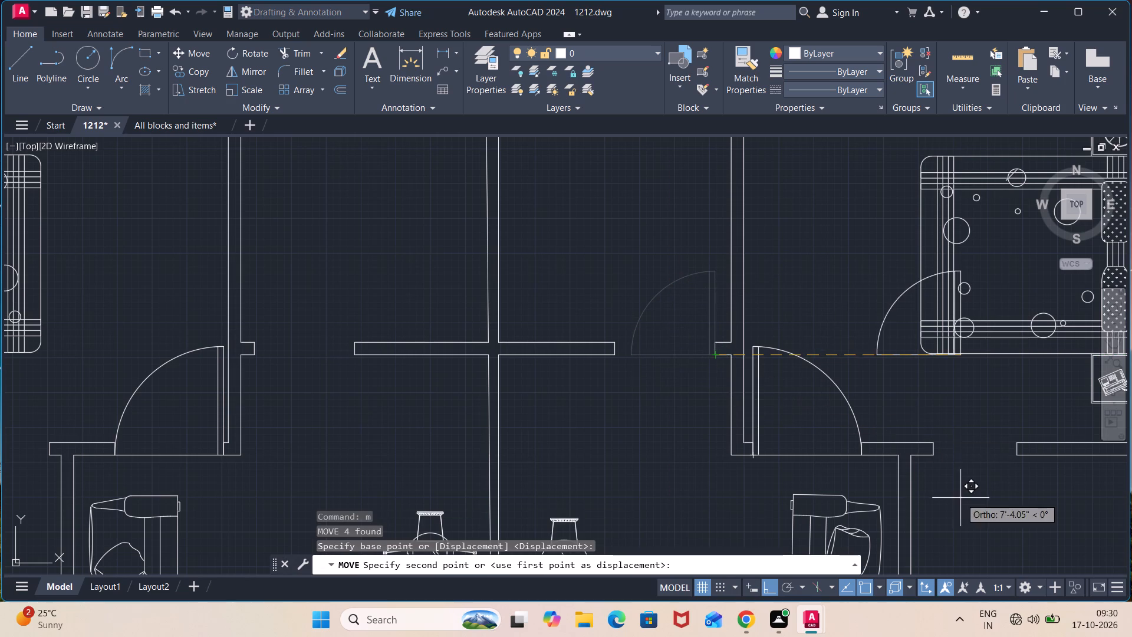
middle_click_drag(960, 498, 570, 126)
middle_click_drag(570, 126, 602, 264)
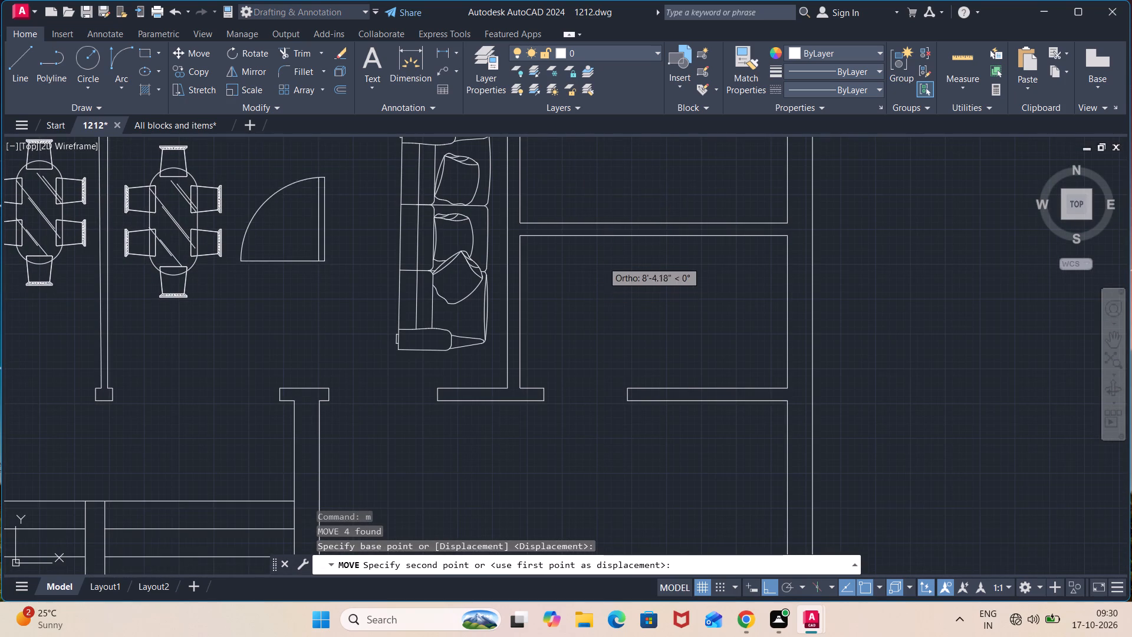
middle_click_drag(602, 264, 600, 278)
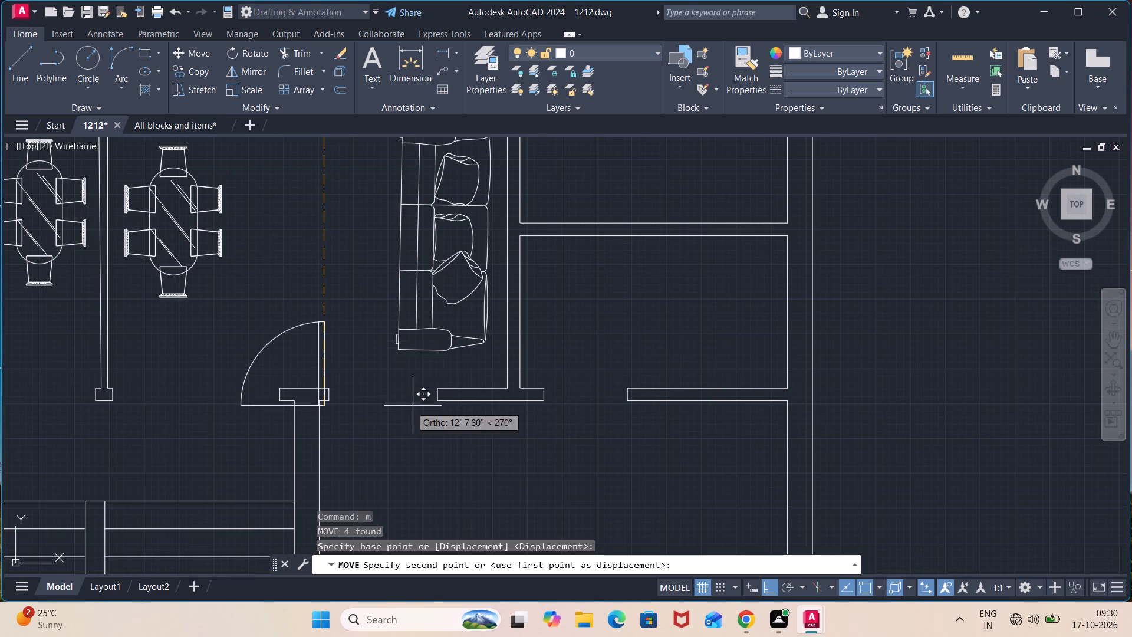
middle_click_drag(202, 388, 651, 434)
middle_click_drag(261, 410, 325, 386)
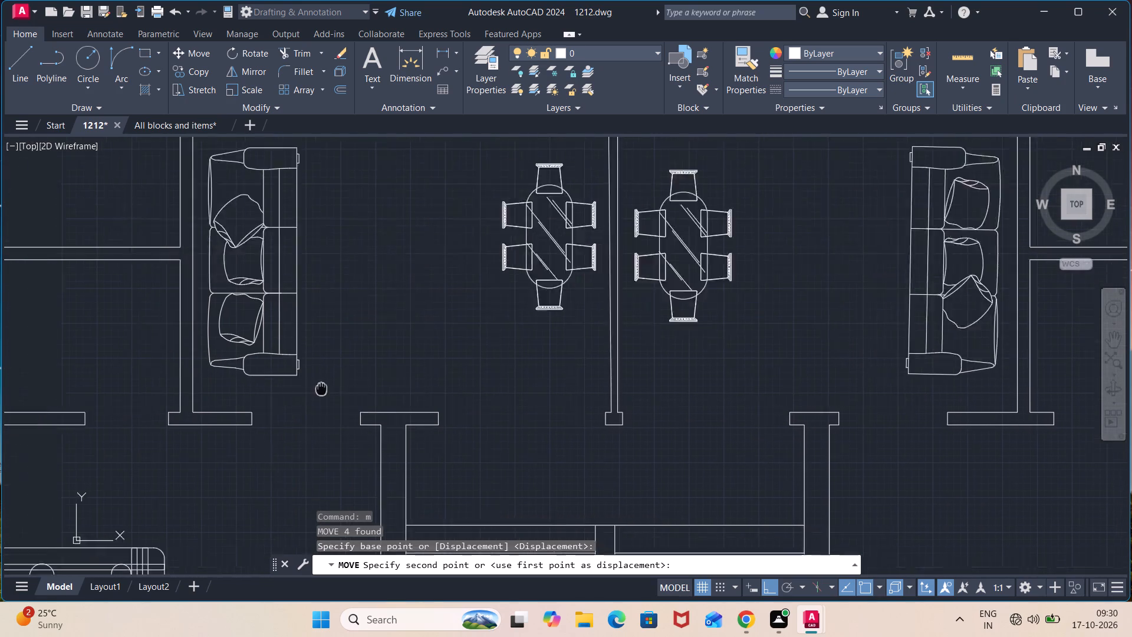
middle_click_drag(325, 386, 456, 340)
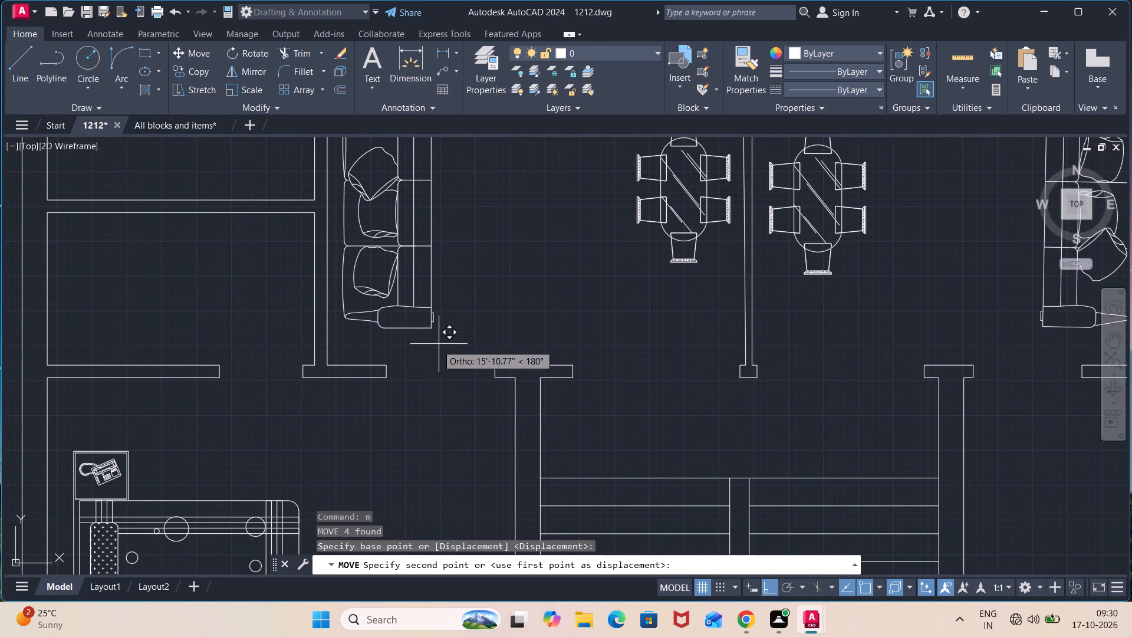
left_click(299, 382)
Move the mirrored 2'6" door symbol by its hinge corner to the west jamb of the matching opening south of the east small room.
scroll(613, 408, "down", 1)
middle_click_drag(750, 401, 325, 308)
middle_click_drag(874, 361, 580, 472)
left_click(798, 170)
left_click(596, 301)
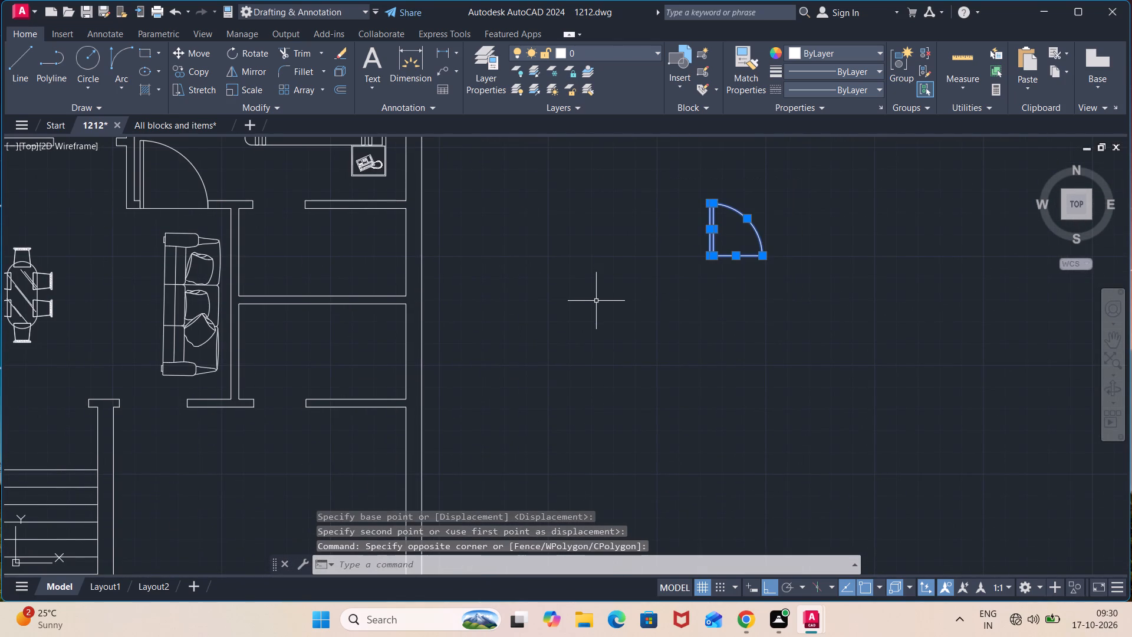
key("m")
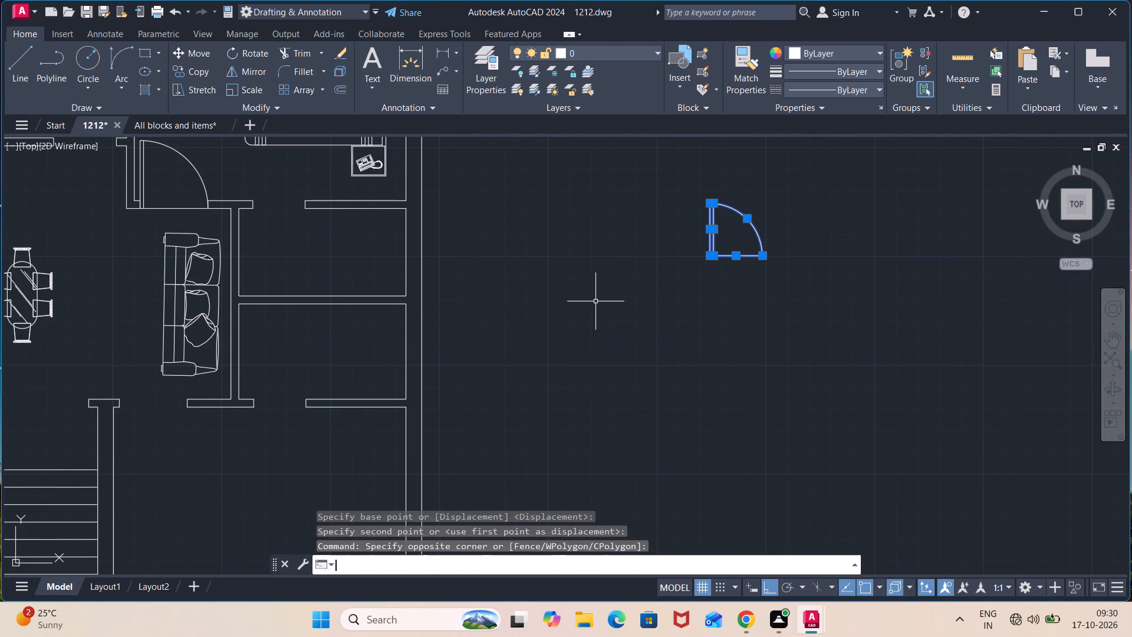
key("Return")
left_click(706, 256)
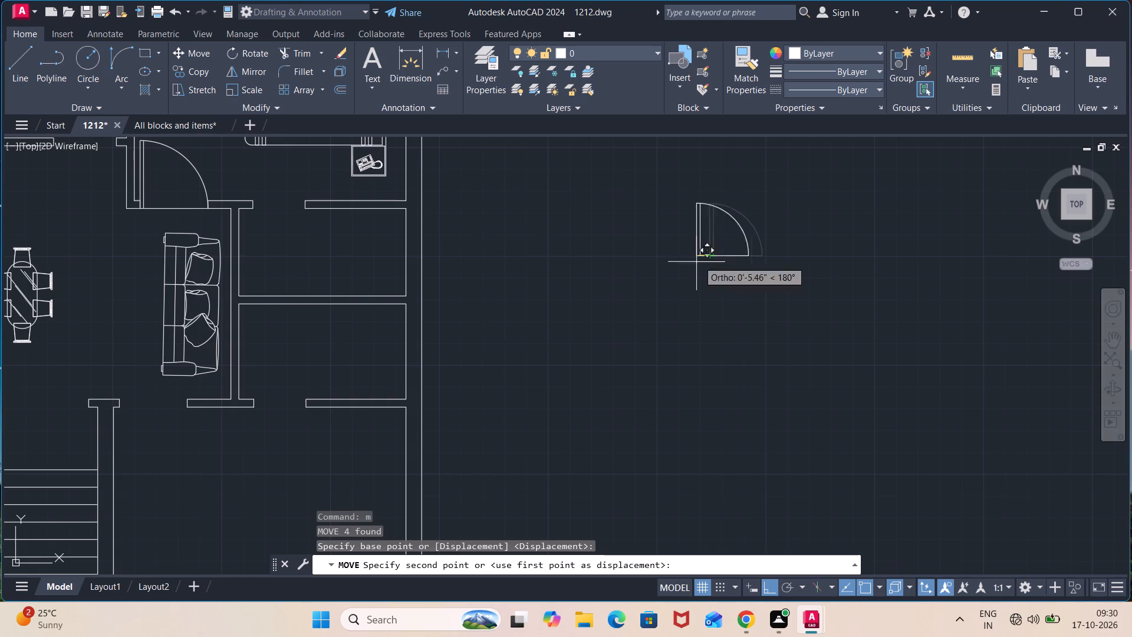
middle_click_drag(351, 340, 956, 311)
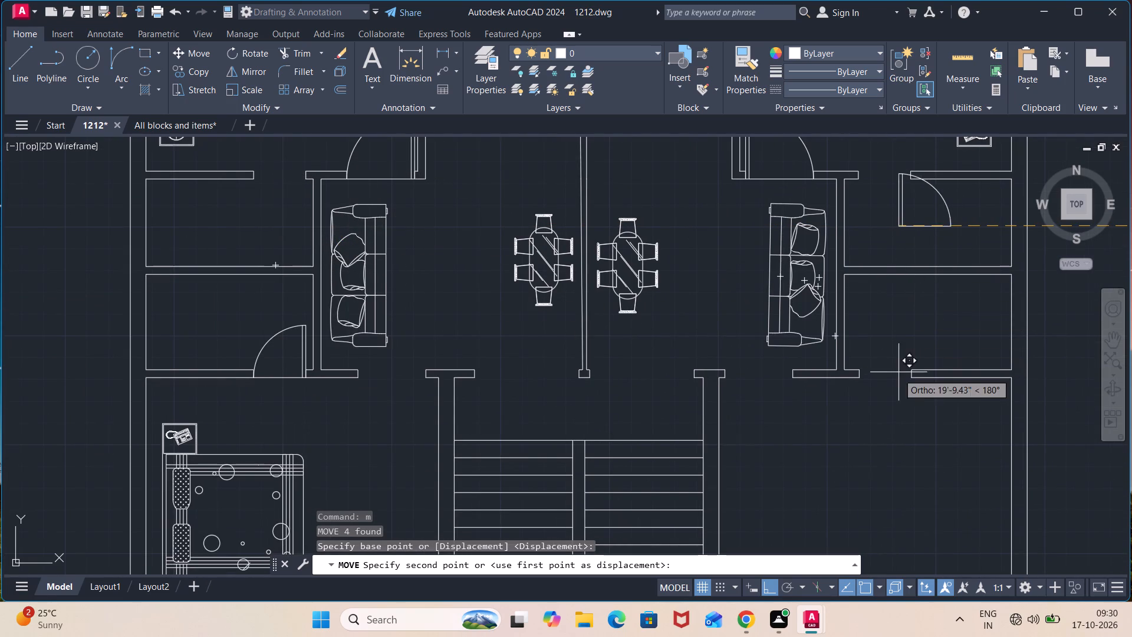
left_click(861, 376)
Draw an L-shape in the empty area east of the plan: 2'6" north, then 2'6" east.
scroll(974, 351, "down", 1)
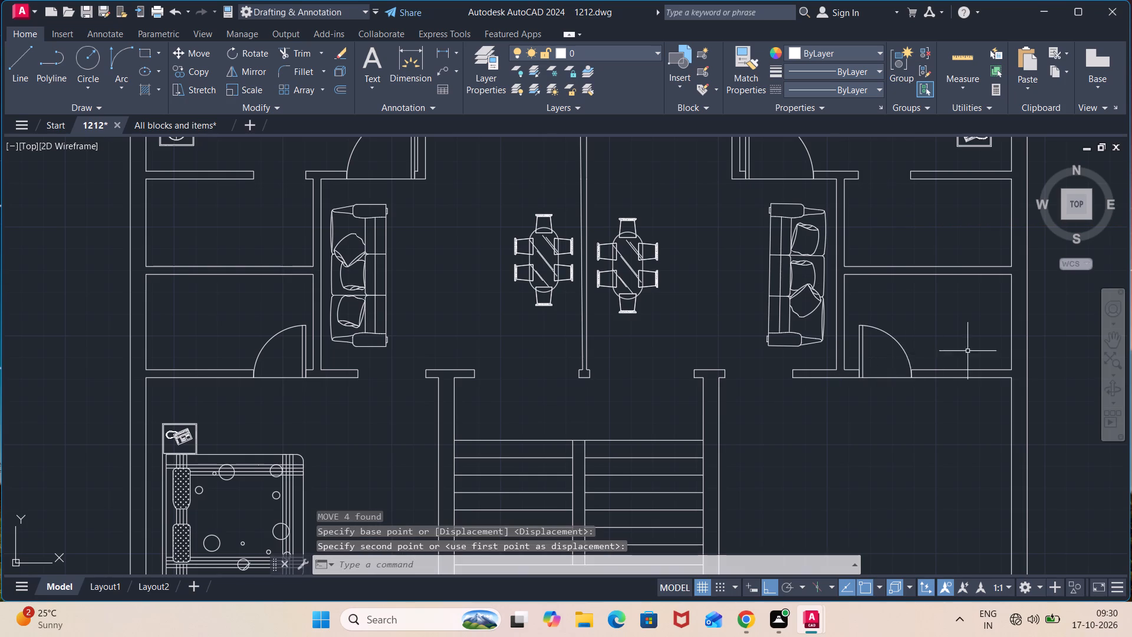
scroll(974, 351, "down", 1)
middle_click_drag(1026, 314, 751, 348)
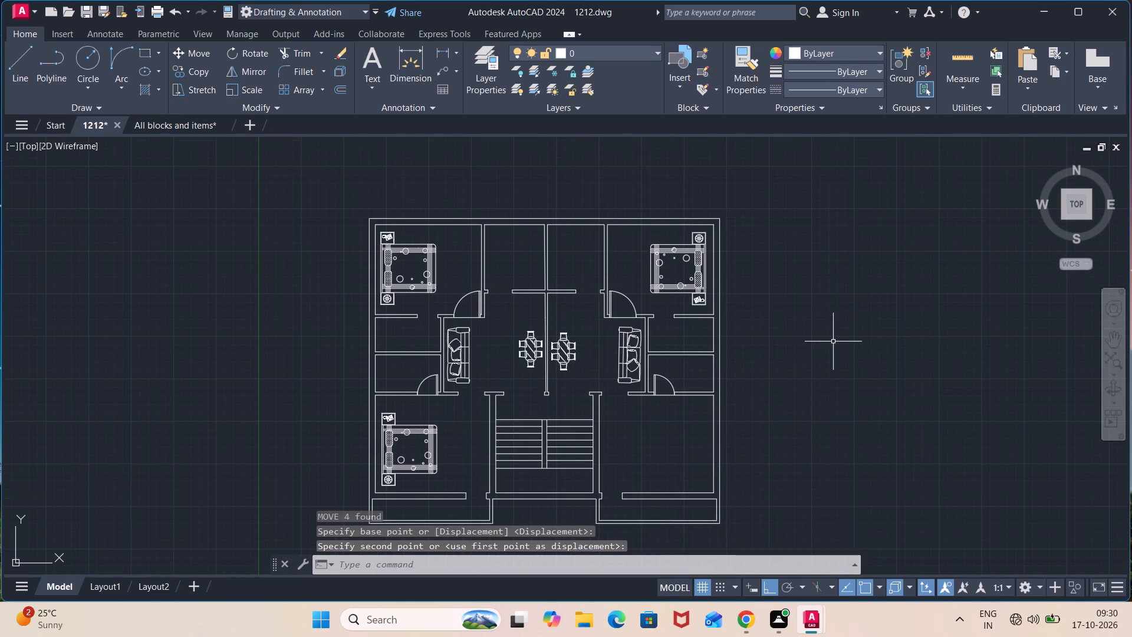
key("l")
key("Return")
left_click(785, 344)
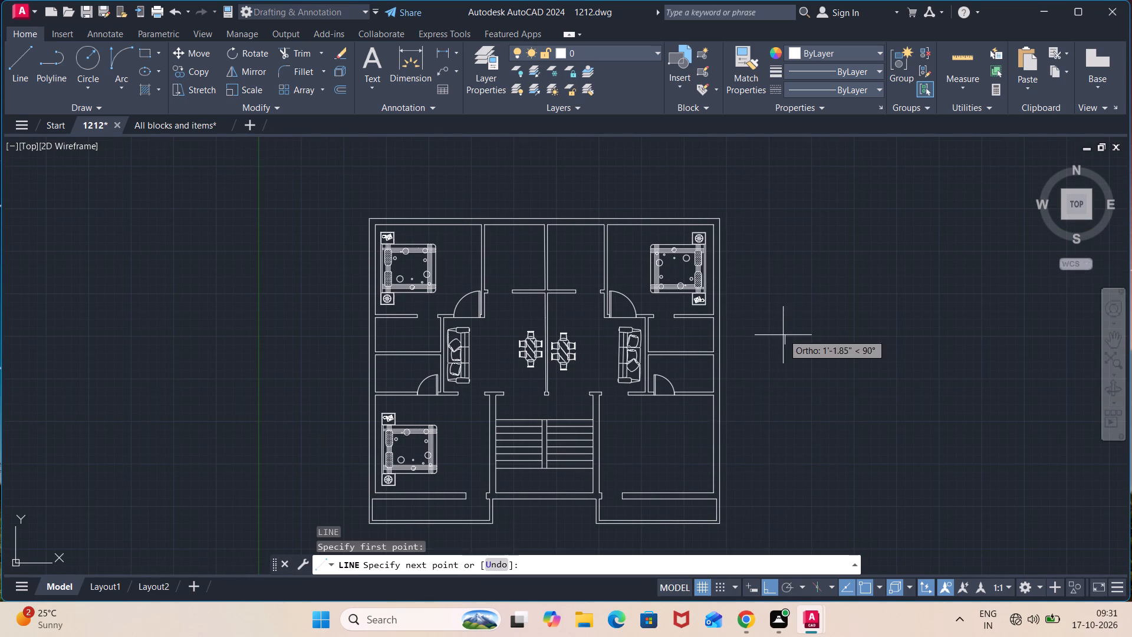
type("2'6\"")
key("Return")
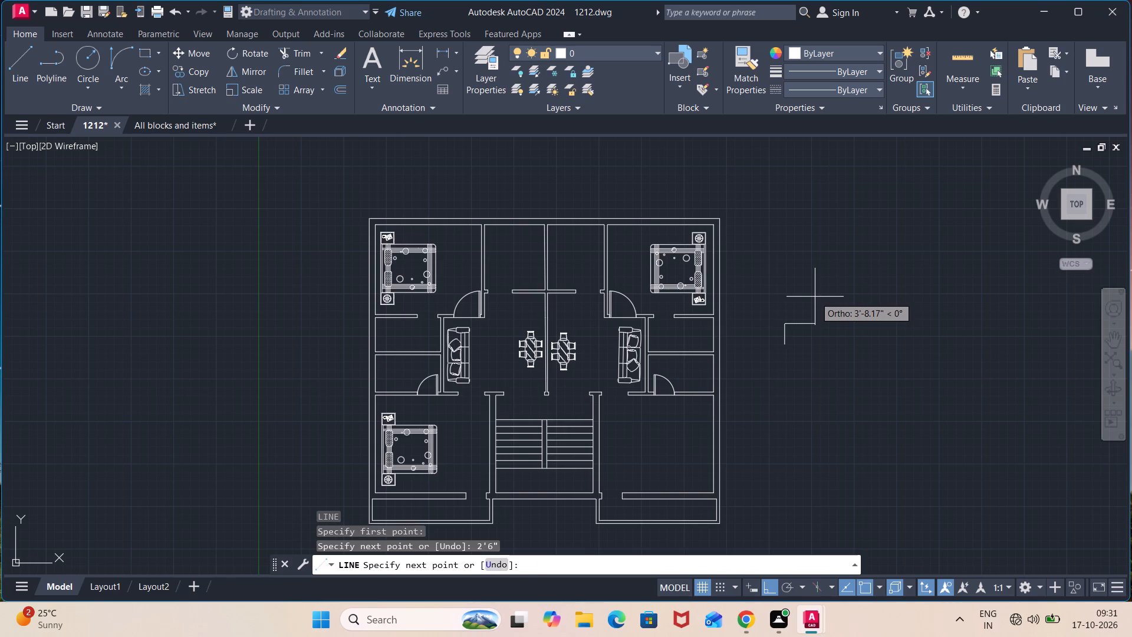
type("2'6\"")
key("Return")
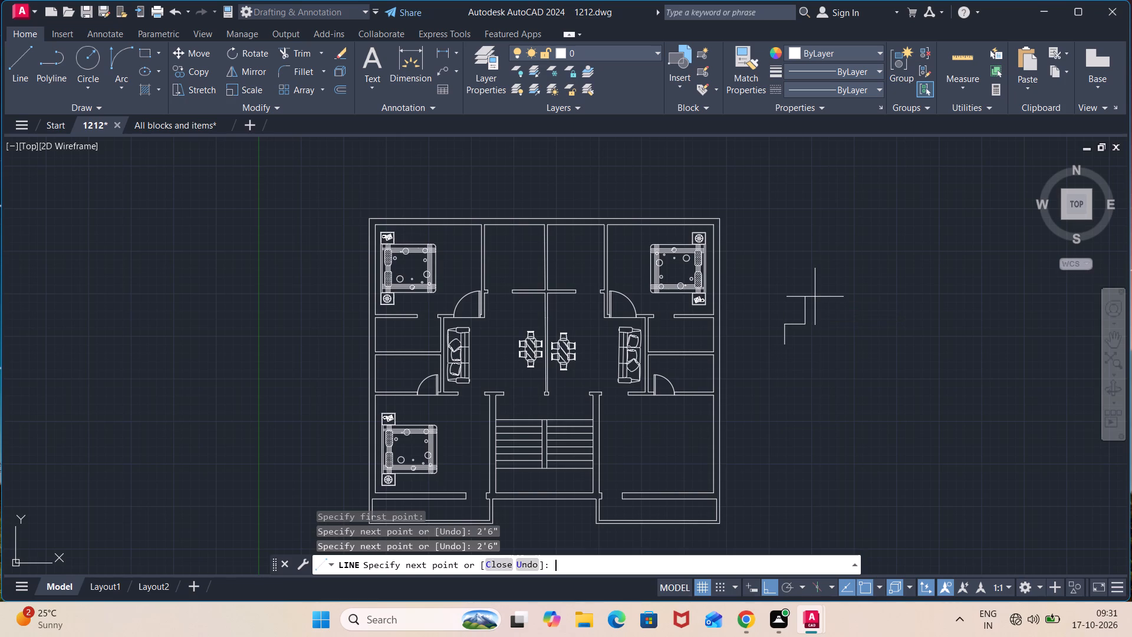
key("Escape")
Draw a second L-shape just southwest of the first: 2'6" south, then 2'6" west.
scroll(776, 333, "up", 3)
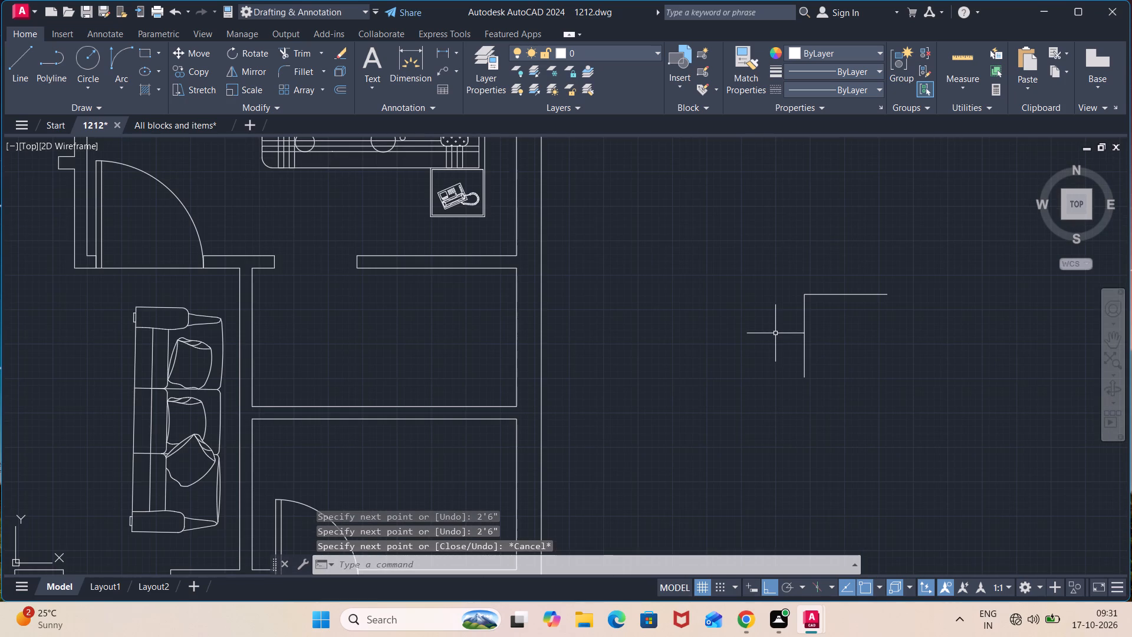
key("l")
key("Return")
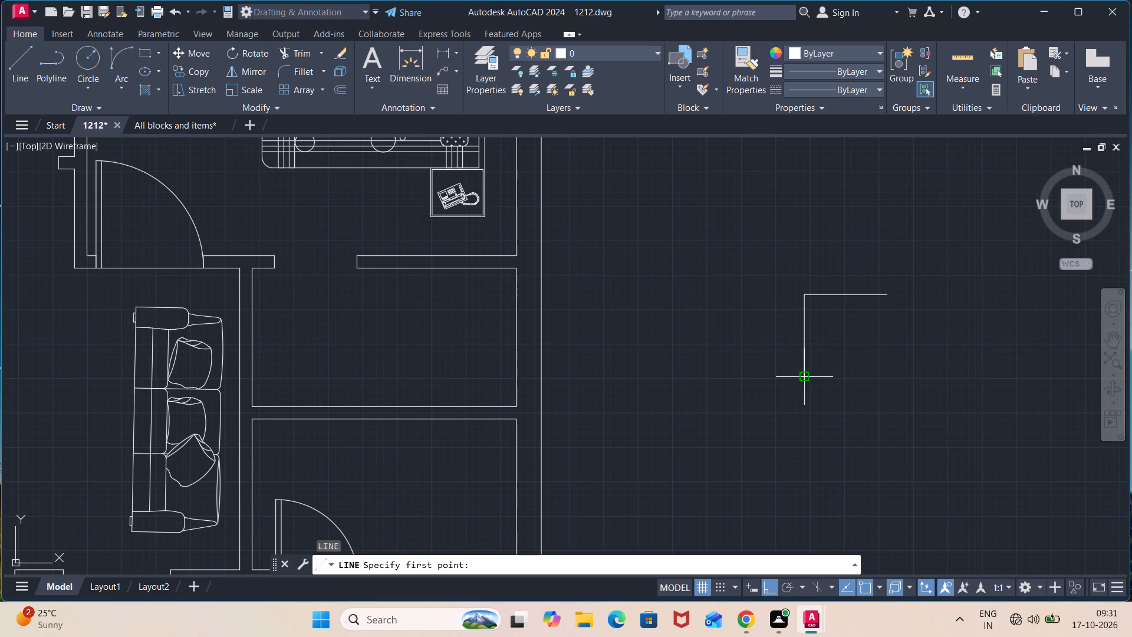
left_click(775, 377)
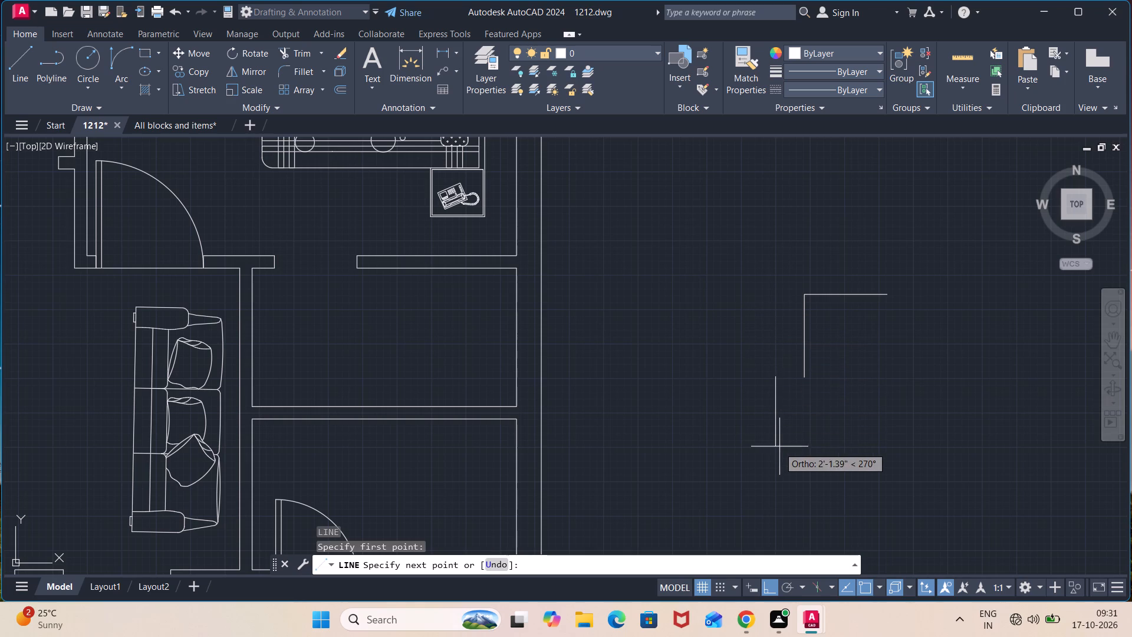
type("2'6\"")
key("Return")
type("2'6\"")
key("Return")
key("Escape")
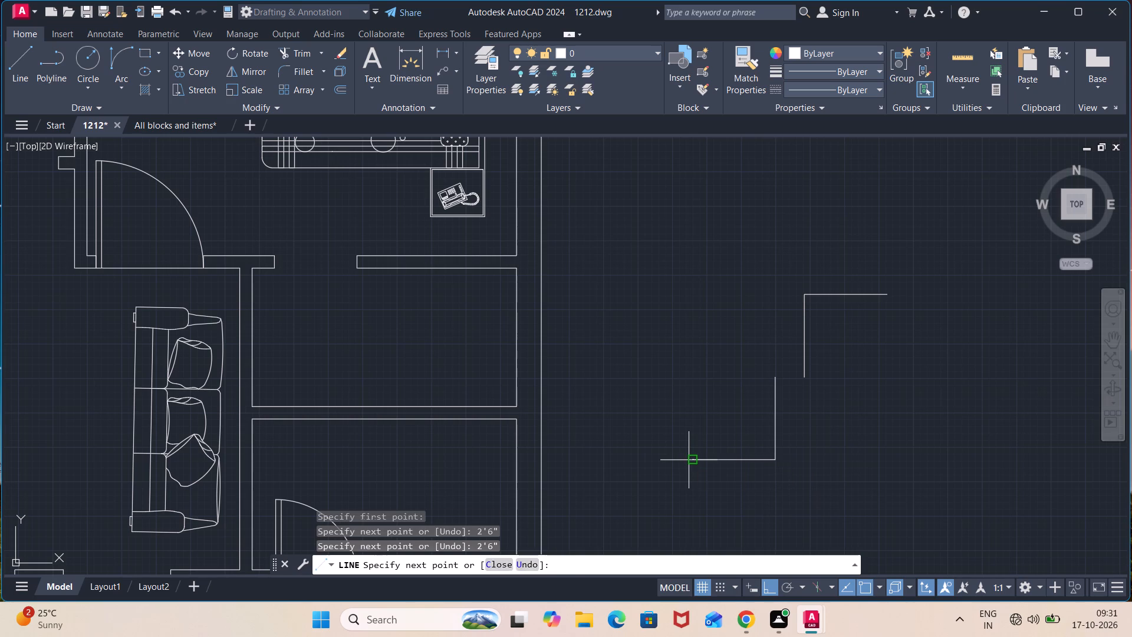
Offset the lower L-shape's vertical line 2" to the west and the upper L-shape's vertical line 2" to the east.
key("o")
key("Return")
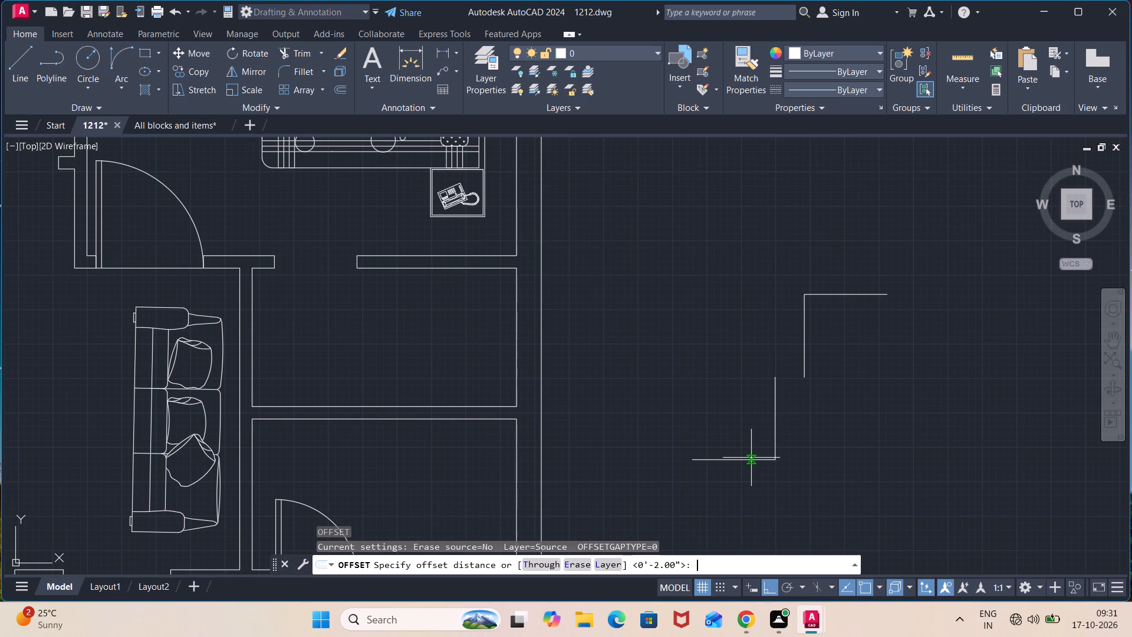
key("Return")
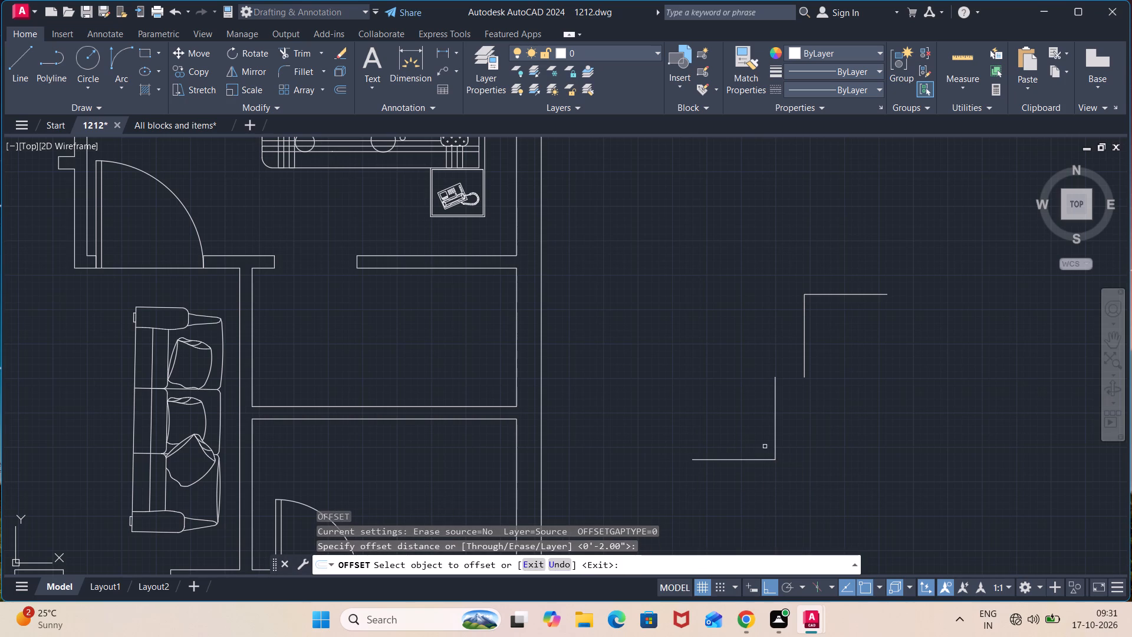
left_click(775, 436)
left_click(740, 441)
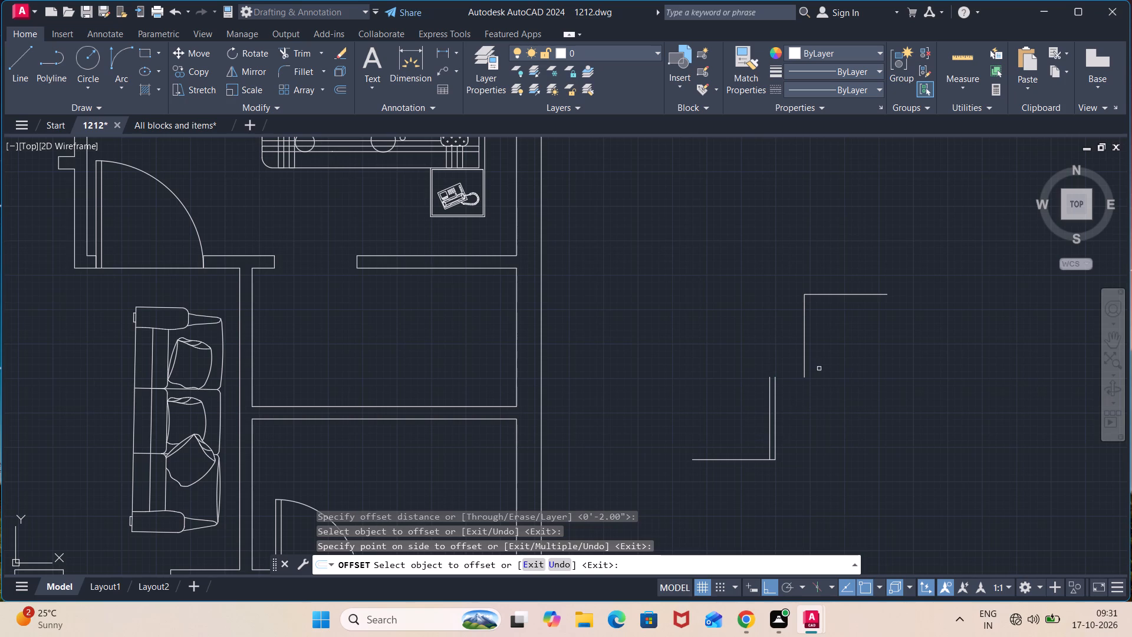
left_click(804, 337)
left_click(860, 328)
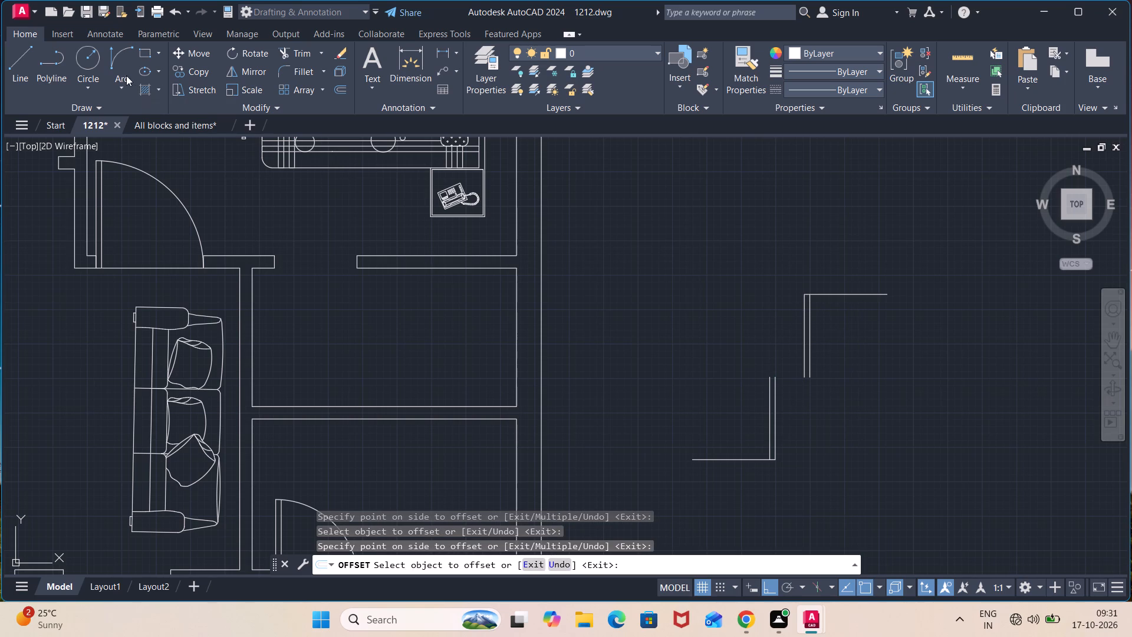
Draw a Start, End, Direction arc on the lower L-shape from its vertical line's north end to its base's west end.
left_click(121, 80)
left_click(205, 271)
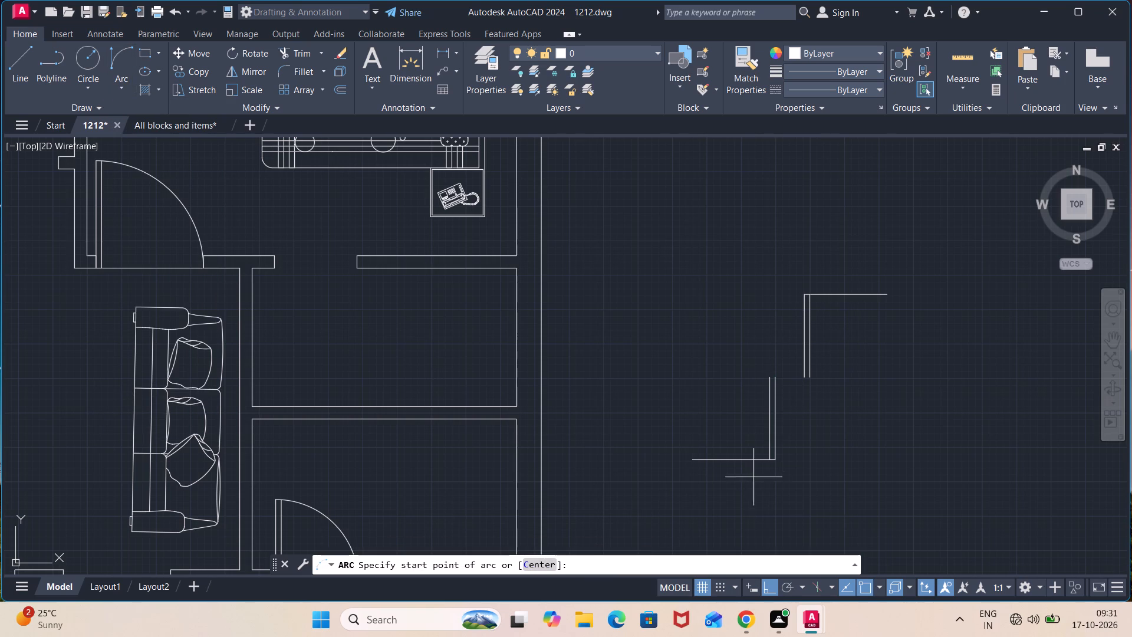
left_click(776, 377)
left_click(689, 462)
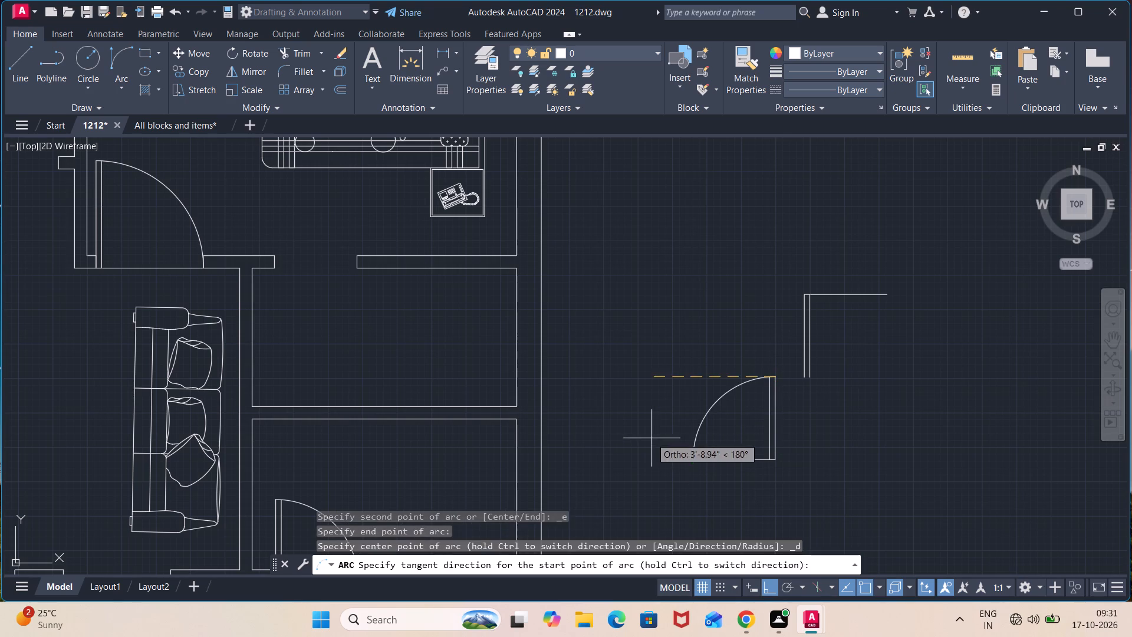
left_click(650, 437)
Draw a Start, End, Direction arc on the upper L-shape from its horizontal line's east end to its vertical line's south end.
left_click(120, 77)
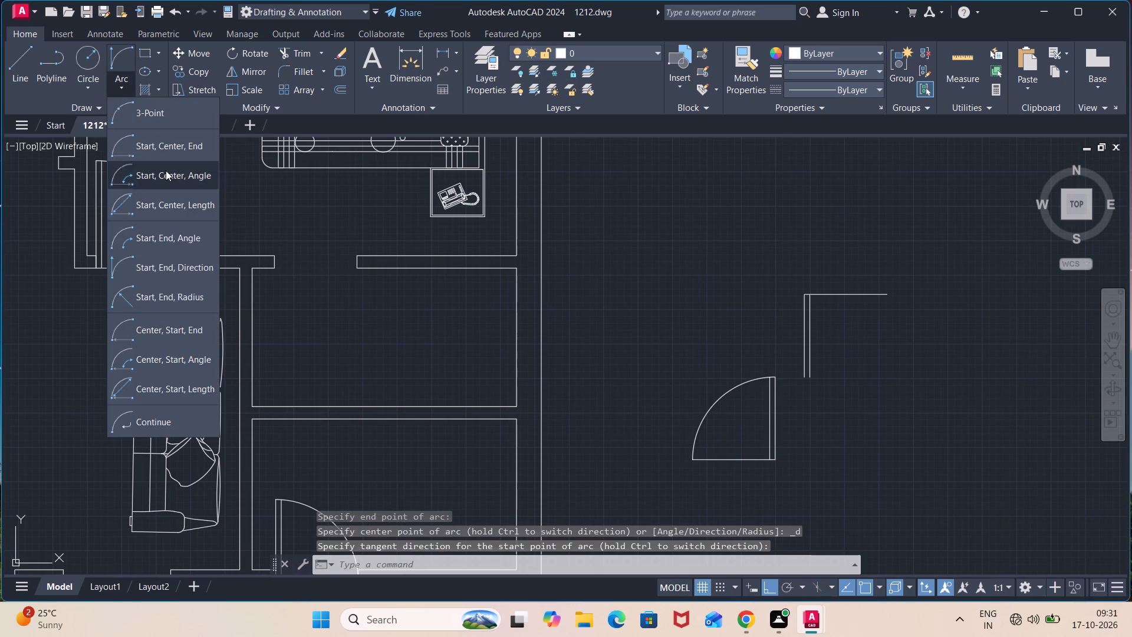
left_click(179, 261)
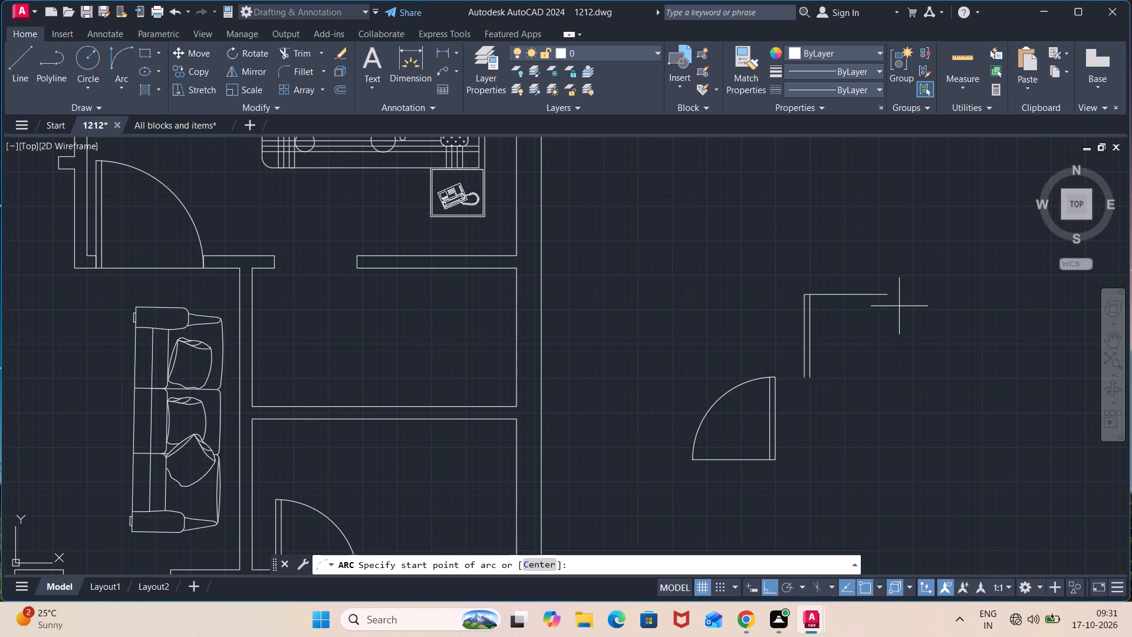
left_click(889, 293)
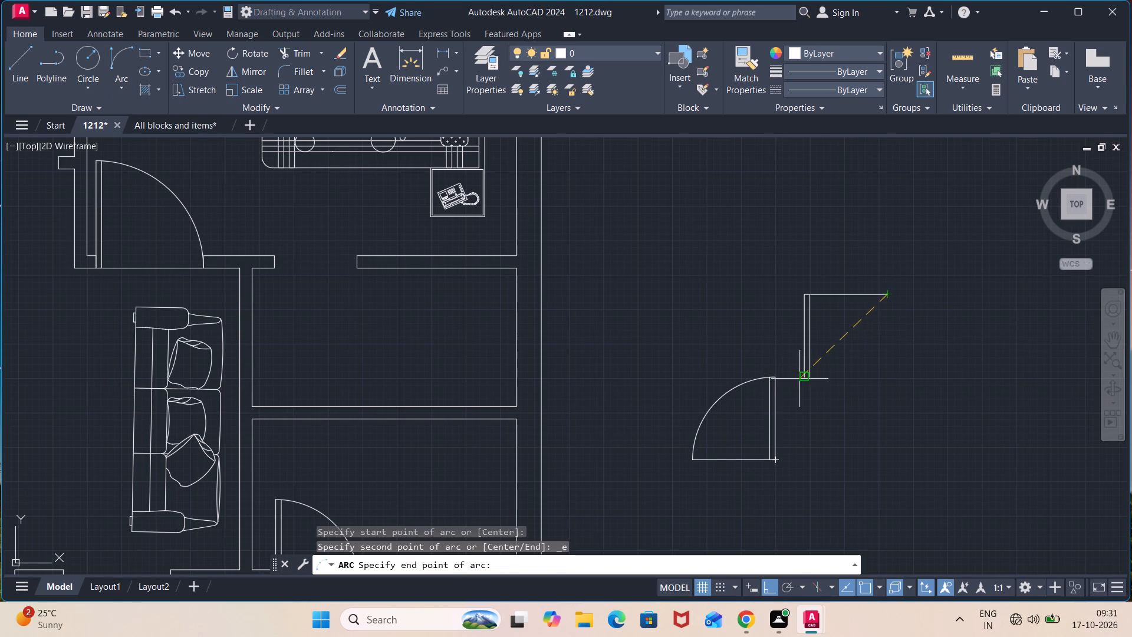
left_click(801, 378)
left_click(865, 390)
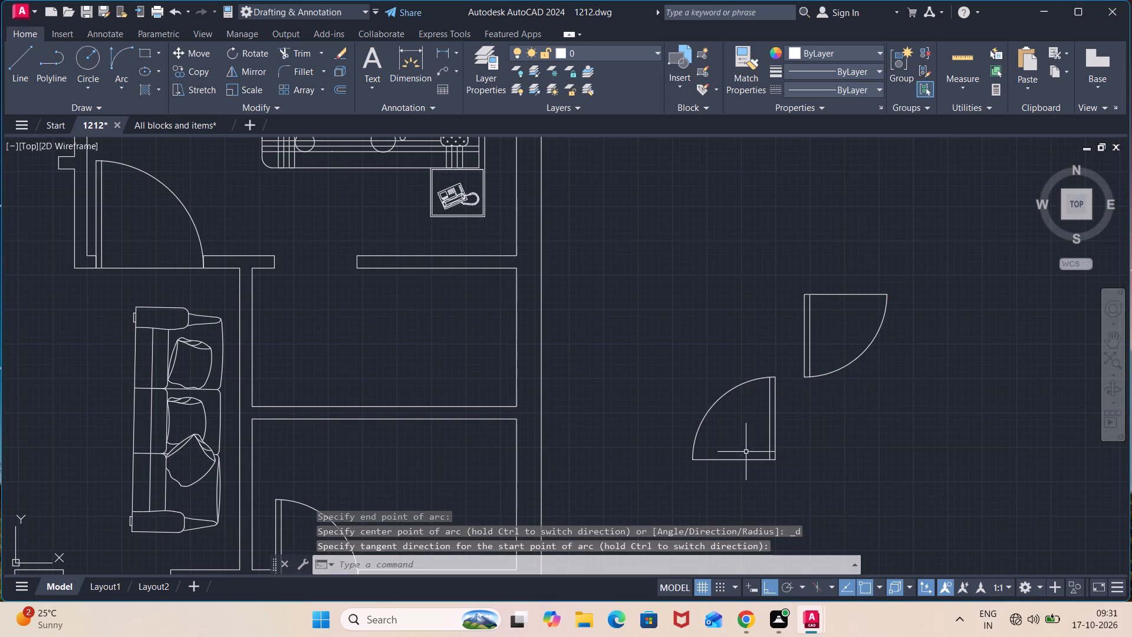
Trim the lower door symbol's inner leaf line where it extends past the swing arc.
scroll(779, 350, "up", 3)
middle_click_drag(753, 432, 758, 175)
scroll(750, 180, "up", 3)
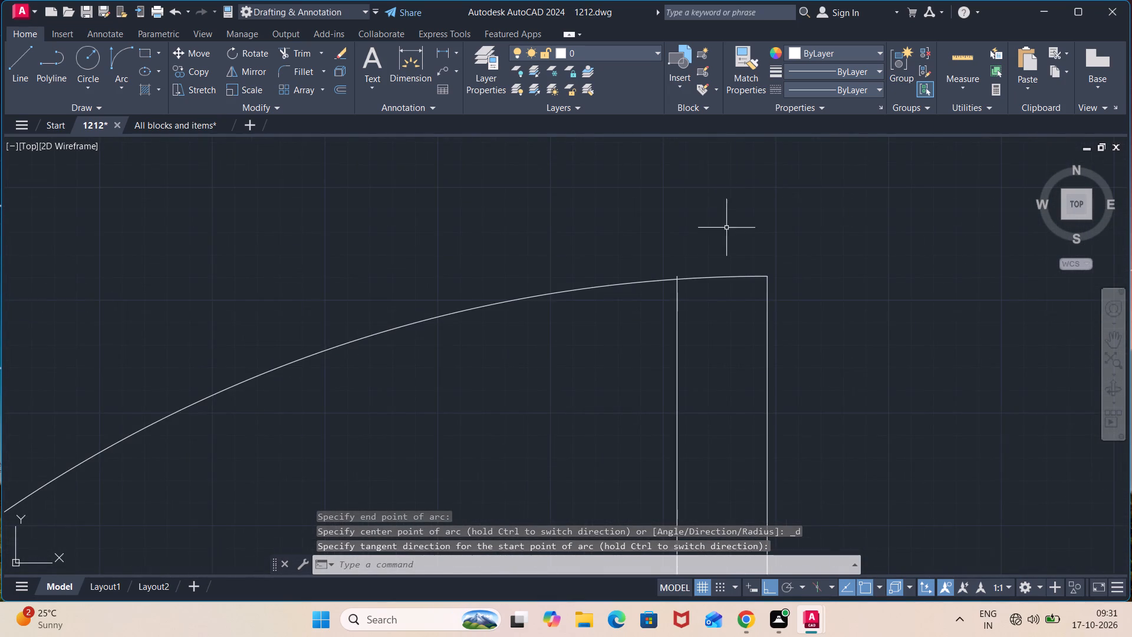
scroll(721, 239, "up", 2)
middle_click_drag(705, 271, 769, 251)
key("Escape")
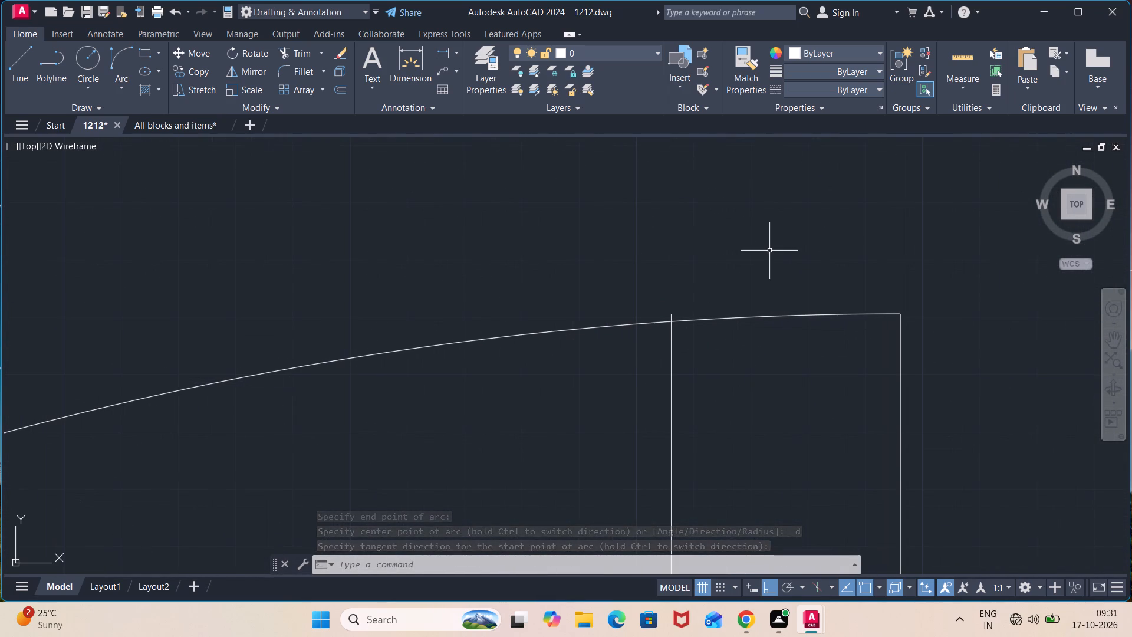
type("tr")
key("Return")
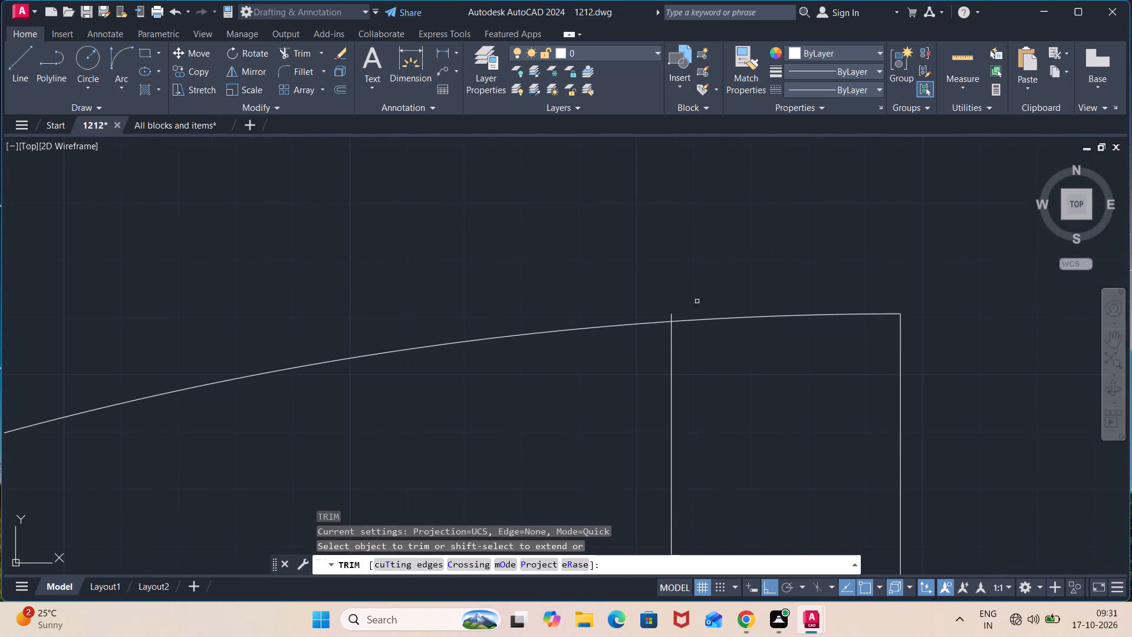
left_click(668, 318)
left_click(680, 314)
Trim the upper door symbol's inner leaf line where it extends past the swing arc.
scroll(1019, 284, "down", 3)
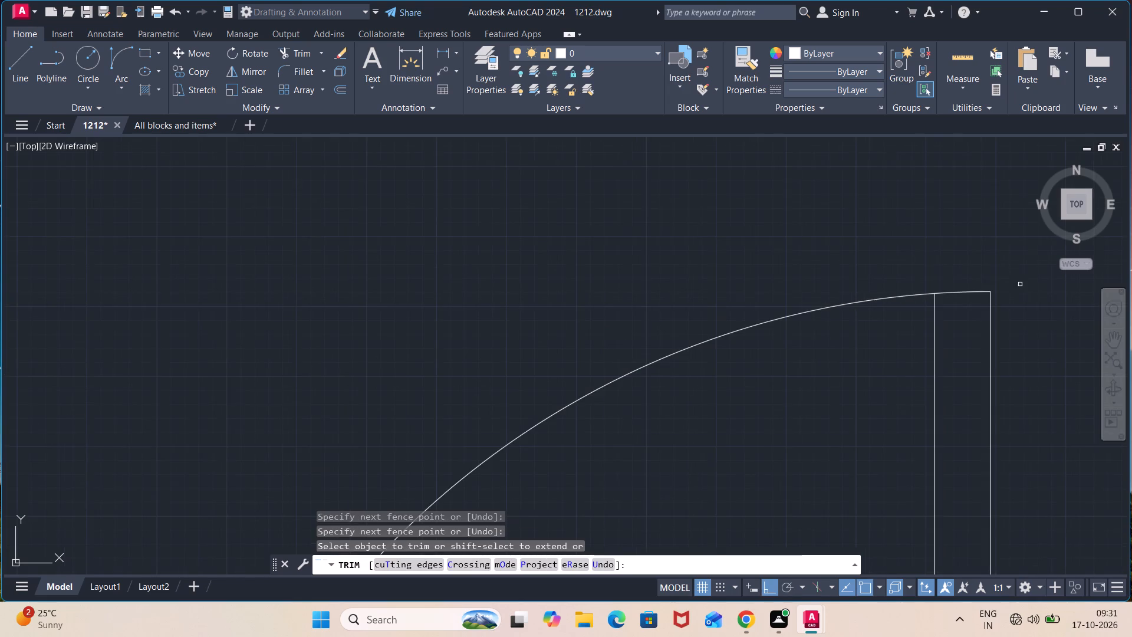
middle_click_drag(1020, 284, 676, 353)
scroll(1008, 385, "up", 2)
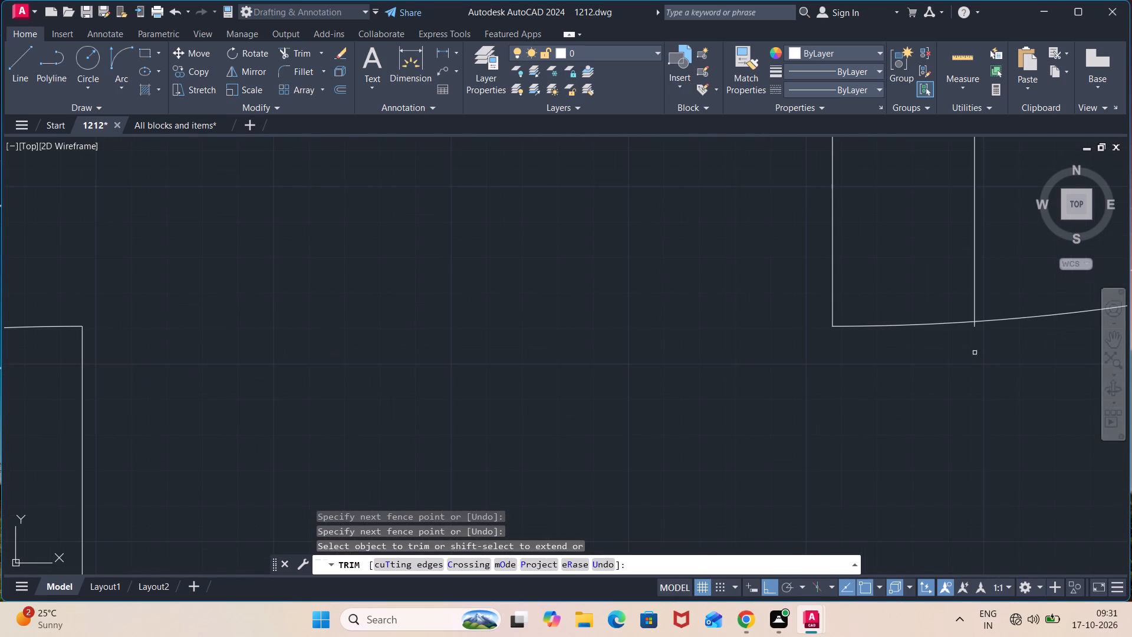
scroll(975, 340, "up", 2)
left_click(968, 303)
scroll(928, 383, "down", 6)
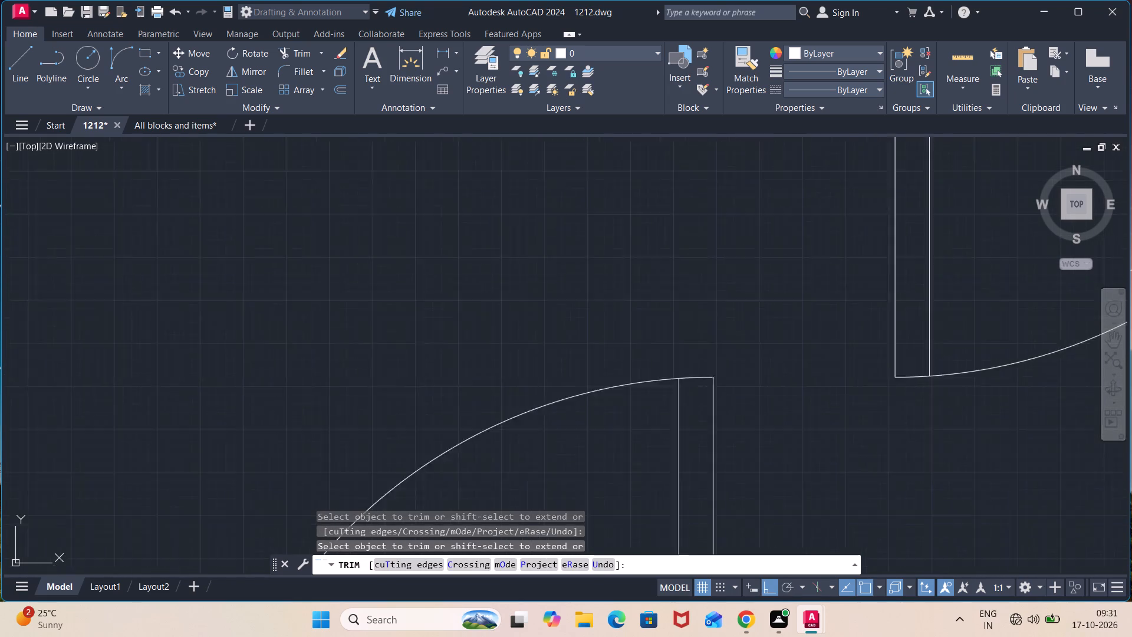
scroll(925, 386, "down", 1)
key("Escape")
Move the lower 2'6" door symbol by its southeast hinge corner to the east jamb of the opening south of the northwest bedroom.
scroll(883, 409, "down", 1)
middle_click_drag(883, 410, 860, 323)
left_click_drag(853, 285, 853, 299)
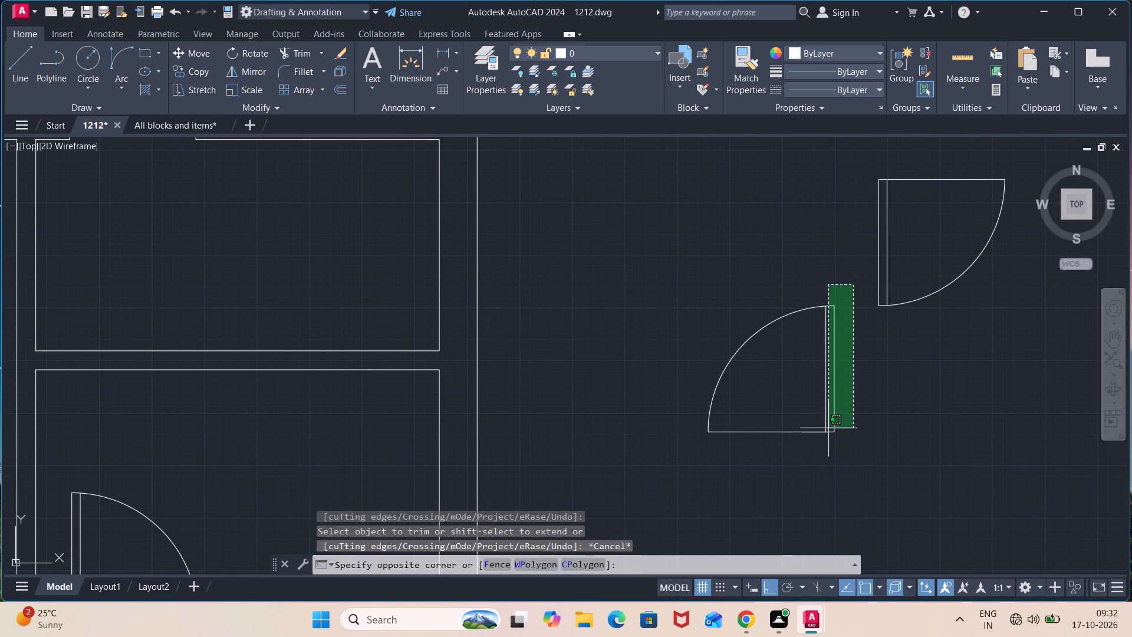
left_click(651, 472)
key("m")
key("Return")
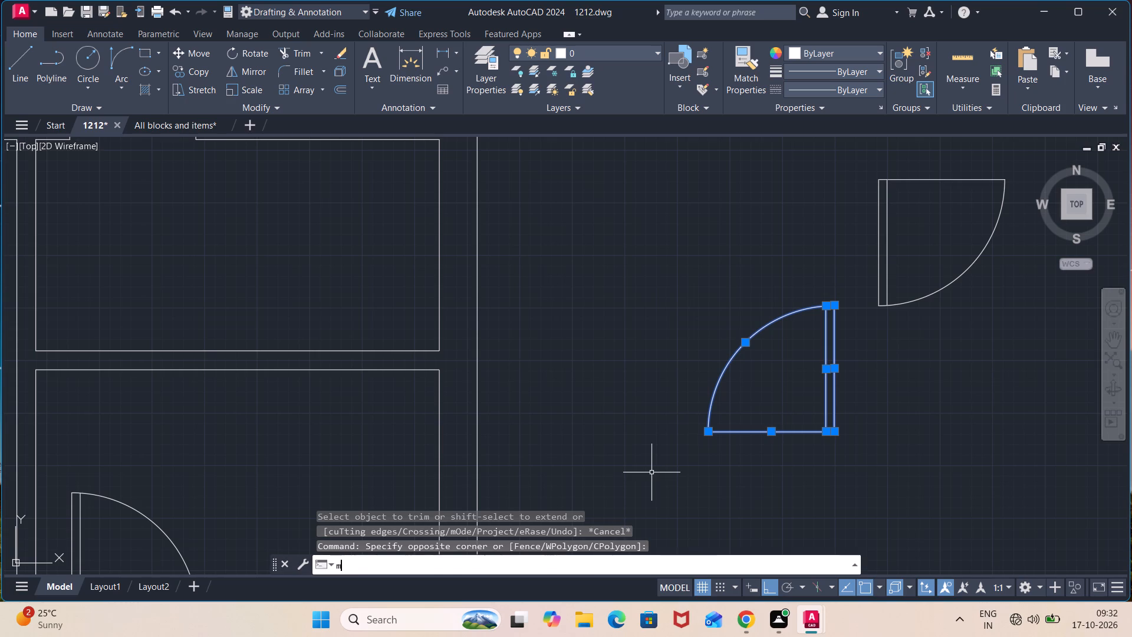
left_click(840, 432)
scroll(524, 382, "down", 2)
middle_click_drag(441, 369, 781, 392)
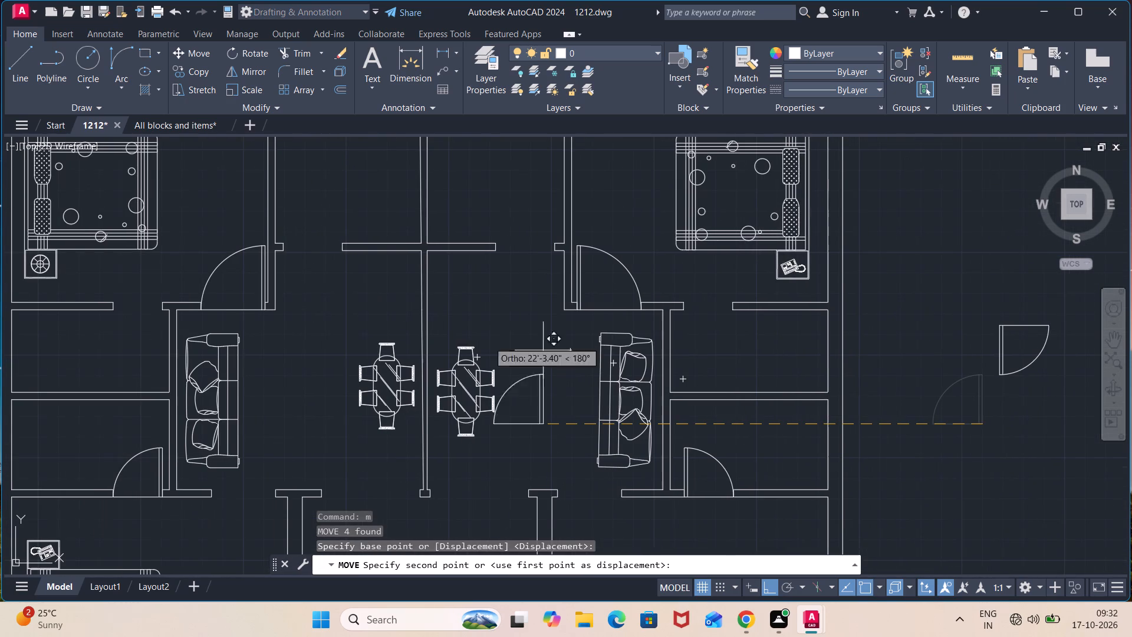
middle_click_drag(154, 300, 213, 355)
scroll(214, 358, "up", 3)
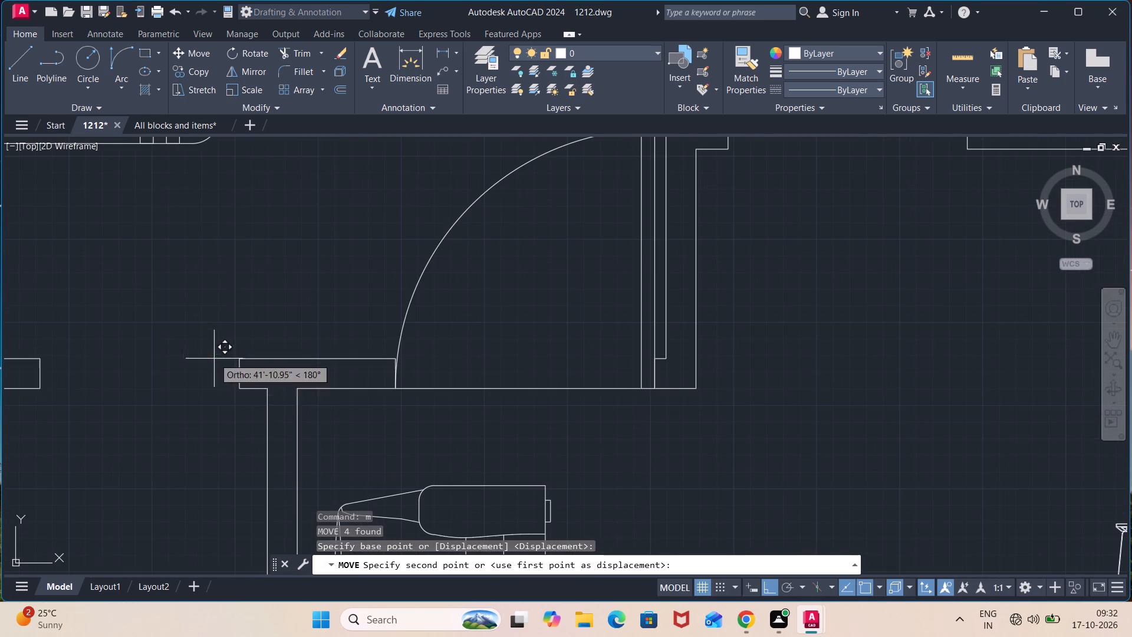
left_click(243, 392)
Move the remaining 2'6" door symbol by its northwest hinge corner to the west jamb of the opening south of the northeast bedroom.
scroll(1023, 413, "down", 4)
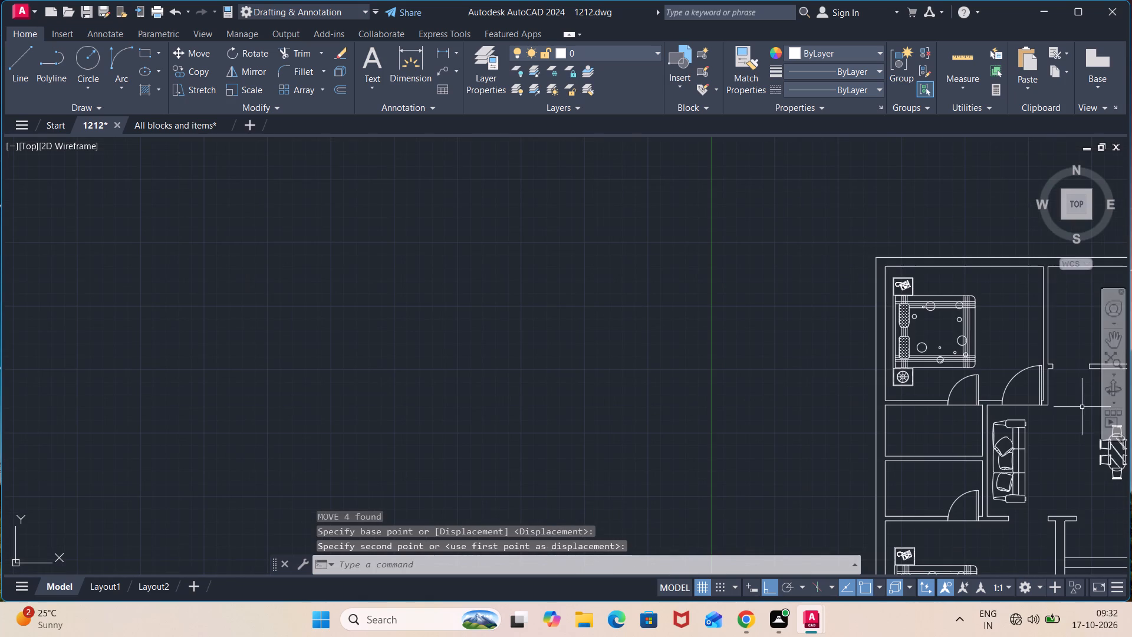
middle_click_drag(1076, 409, 371, 312)
left_click(854, 311)
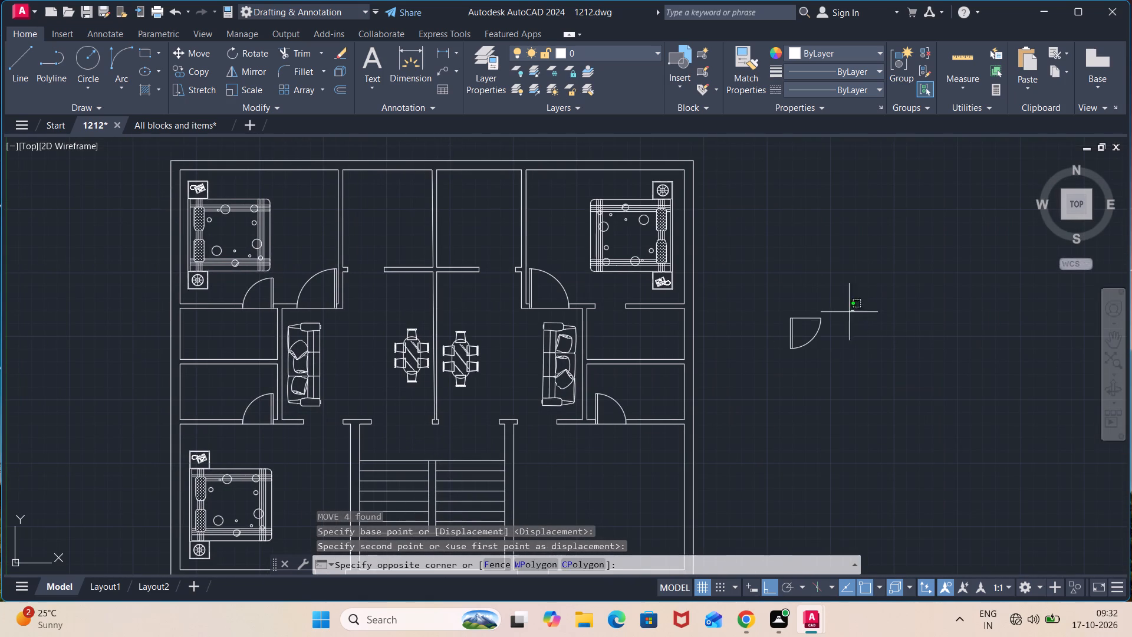
left_click(735, 374)
key("m")
key("Return")
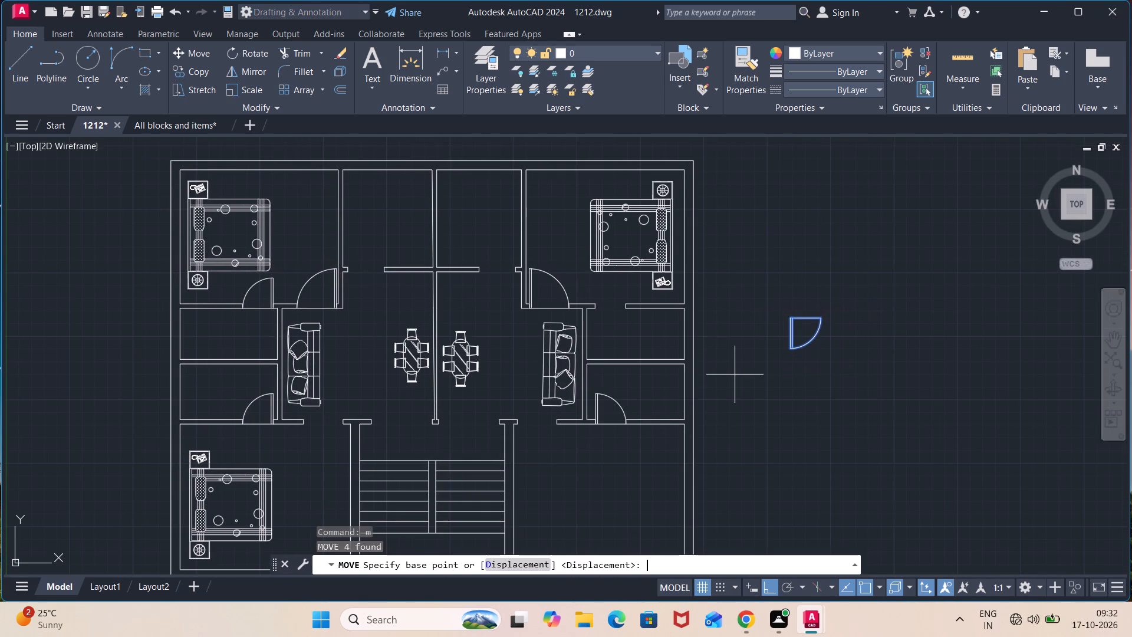
scroll(768, 324, "up", 2)
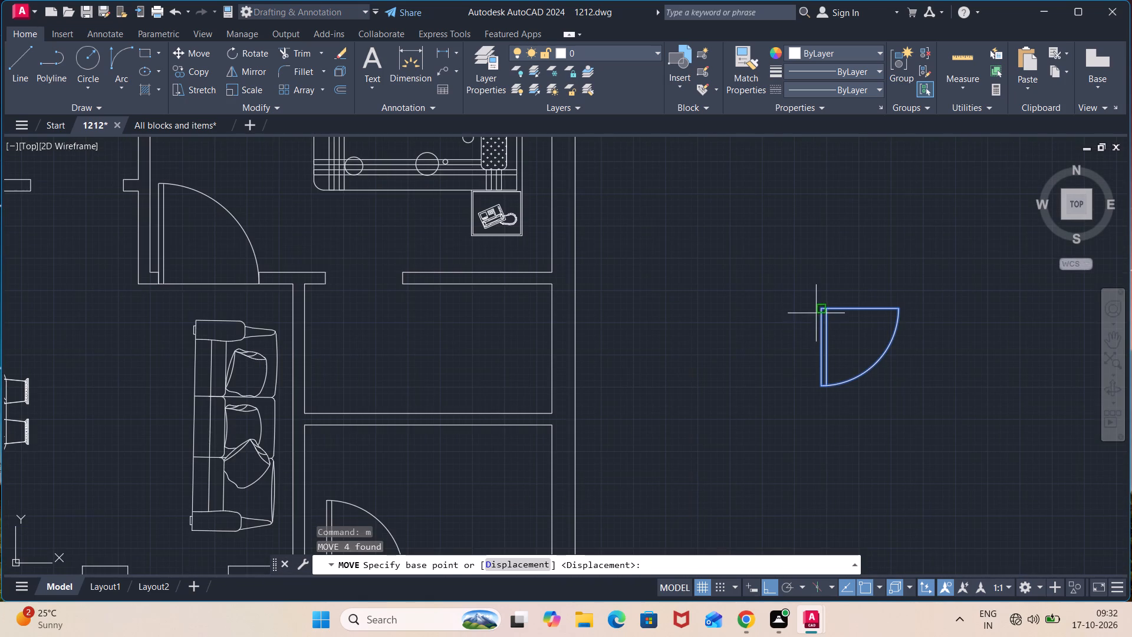
left_click(818, 306)
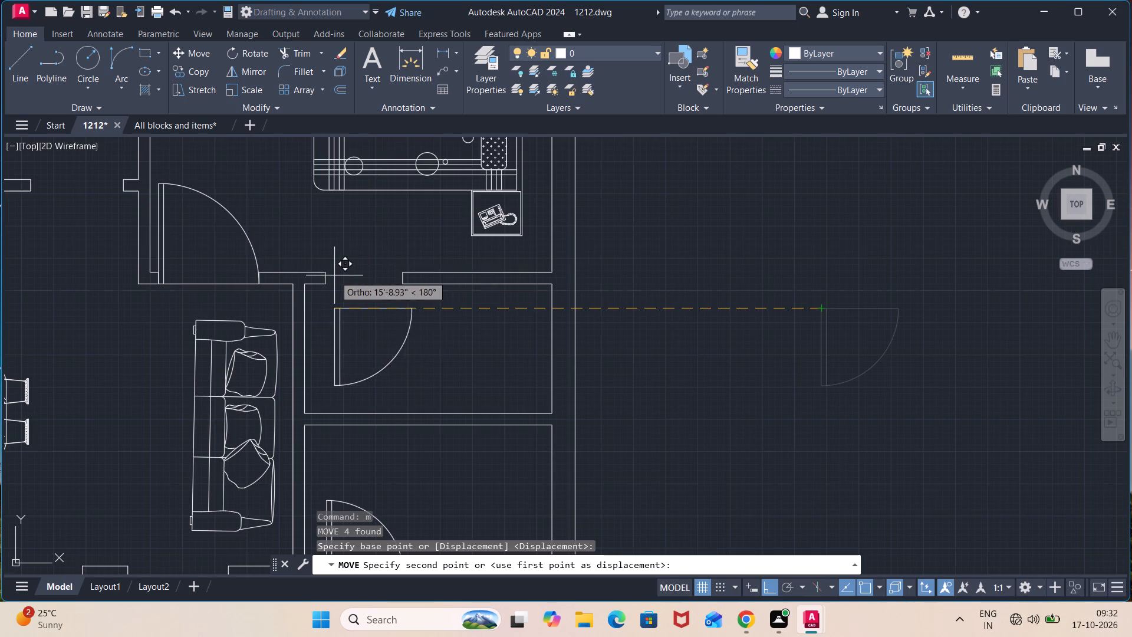
scroll(334, 275, "up", 1)
left_click(319, 272)
Examine the remaining wall openings around the staircase and the southeast room.
scroll(389, 304, "down", 4)
middle_click_drag(446, 344, 530, 280)
scroll(447, 344, "up", 1)
middle_click_drag(505, 426, 546, 365)
scroll(492, 329, "up", 2)
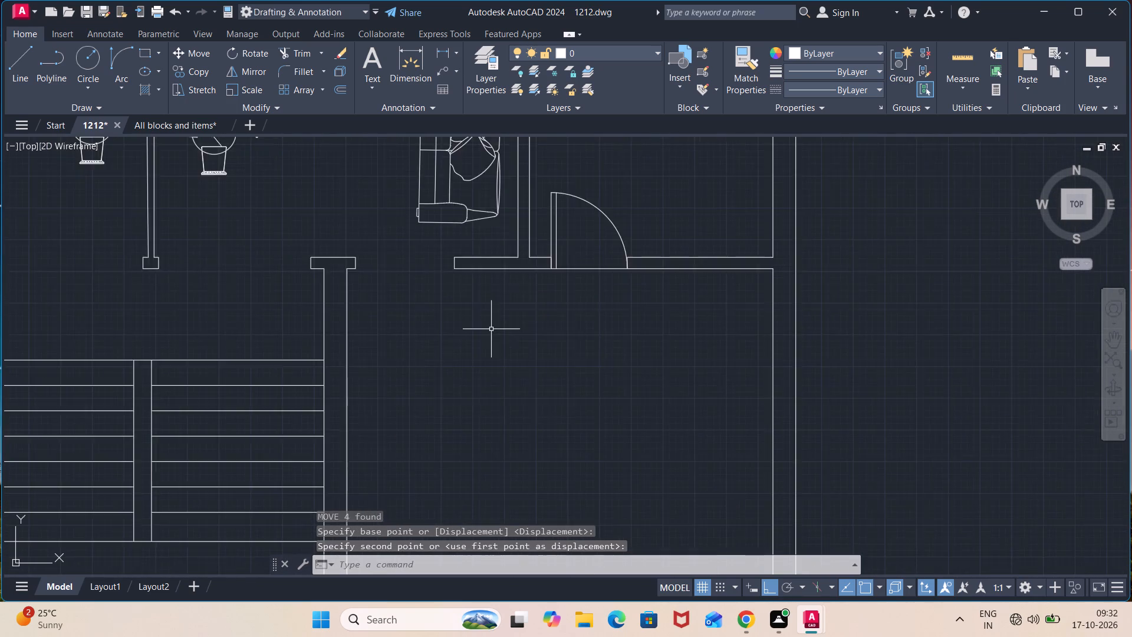
scroll(486, 326, "up", 1)
scroll(390, 249, "down", 3)
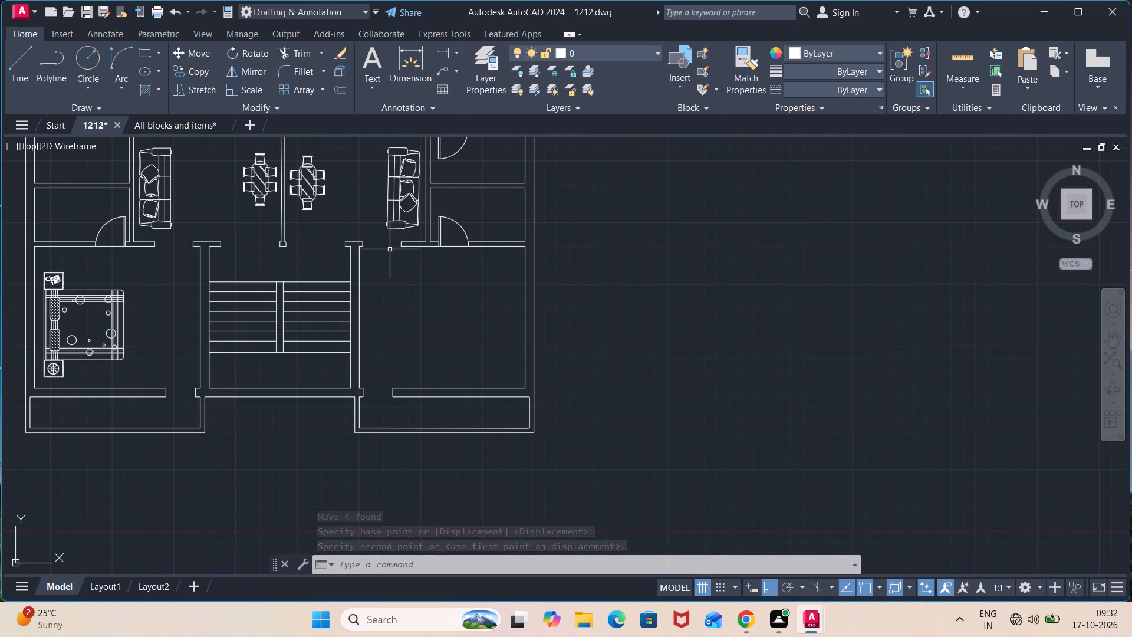
scroll(390, 249, "up", 2)
scroll(807, 323, "down", 1)
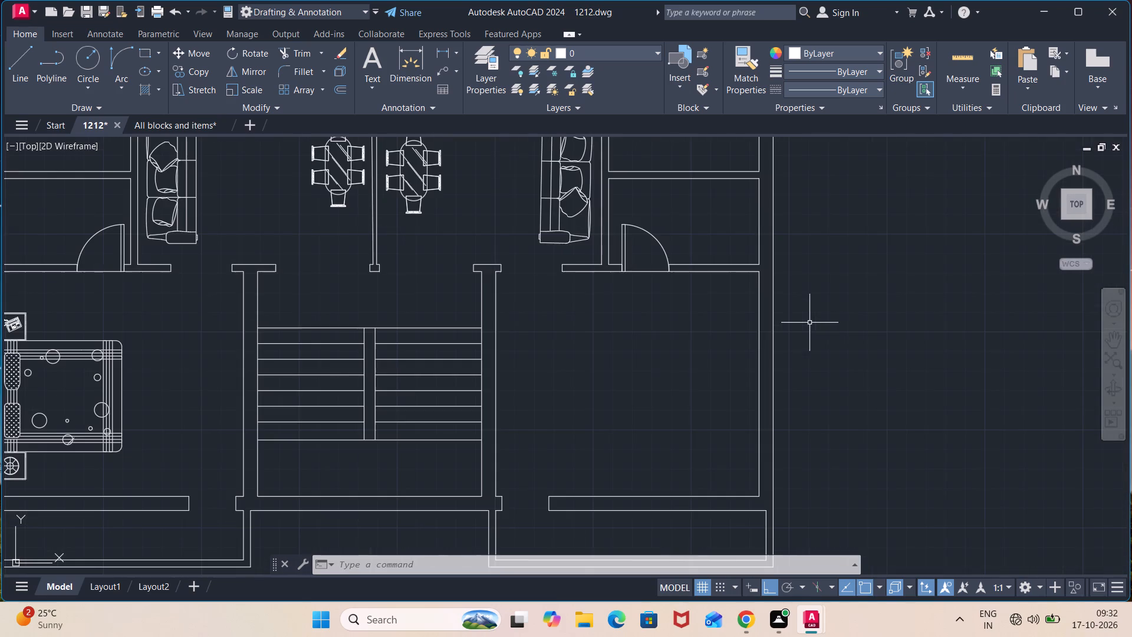
Draw connected lines in the empty area east of the plan: 5' east, then 2'6" north.
scroll(851, 311, "down", 1)
middle_click_drag(851, 310, 687, 342)
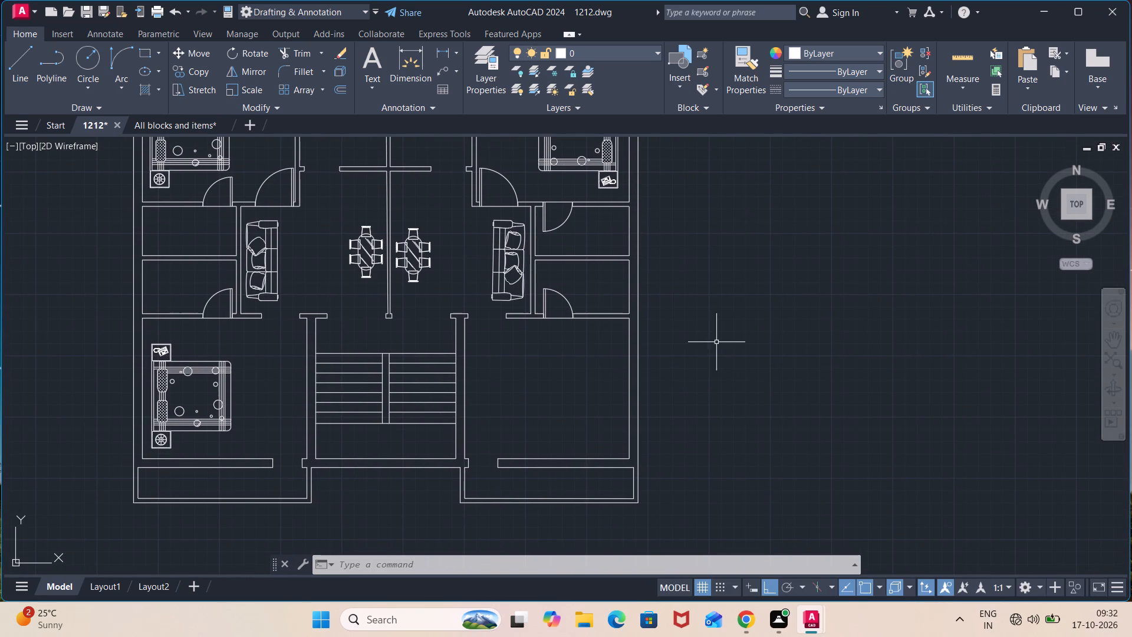
key("l")
key("Return")
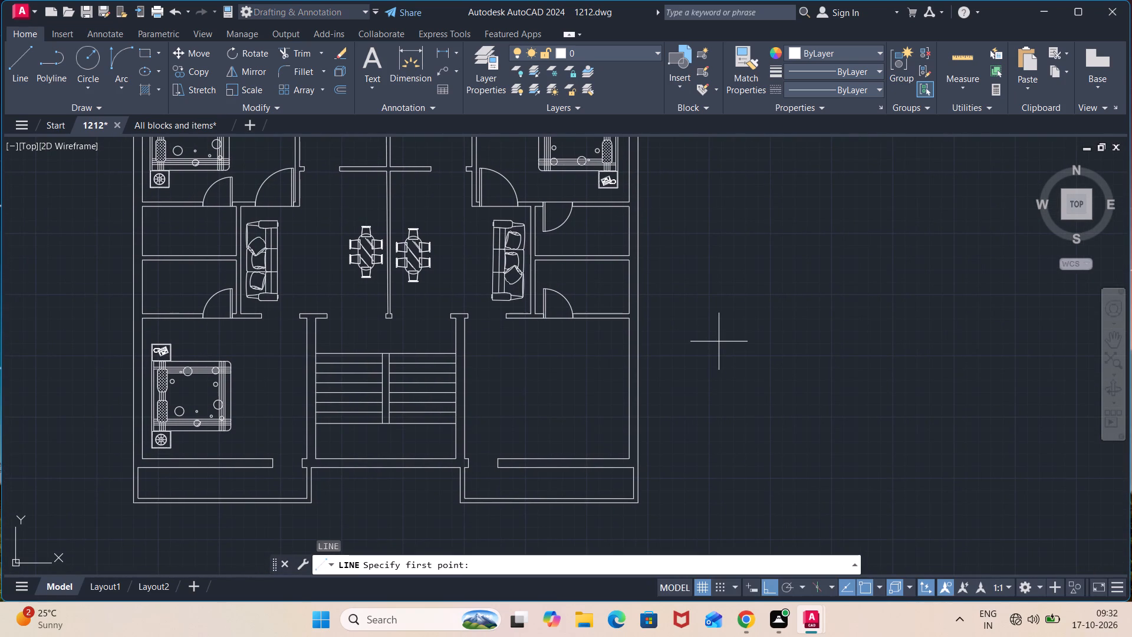
left_click(702, 351)
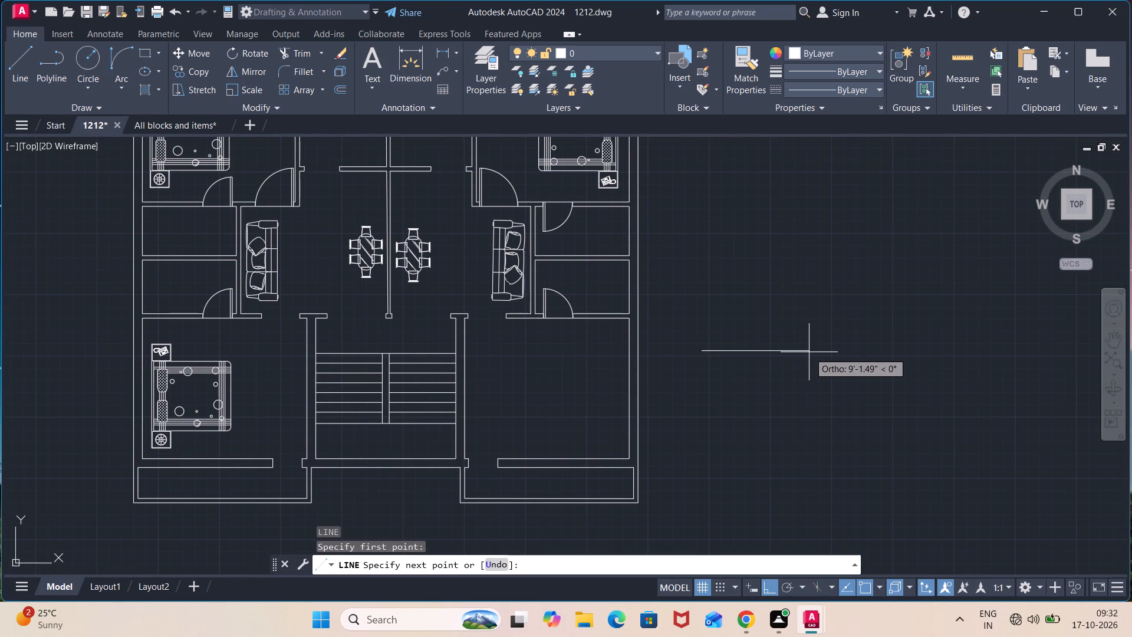
type("5'")
key("Return")
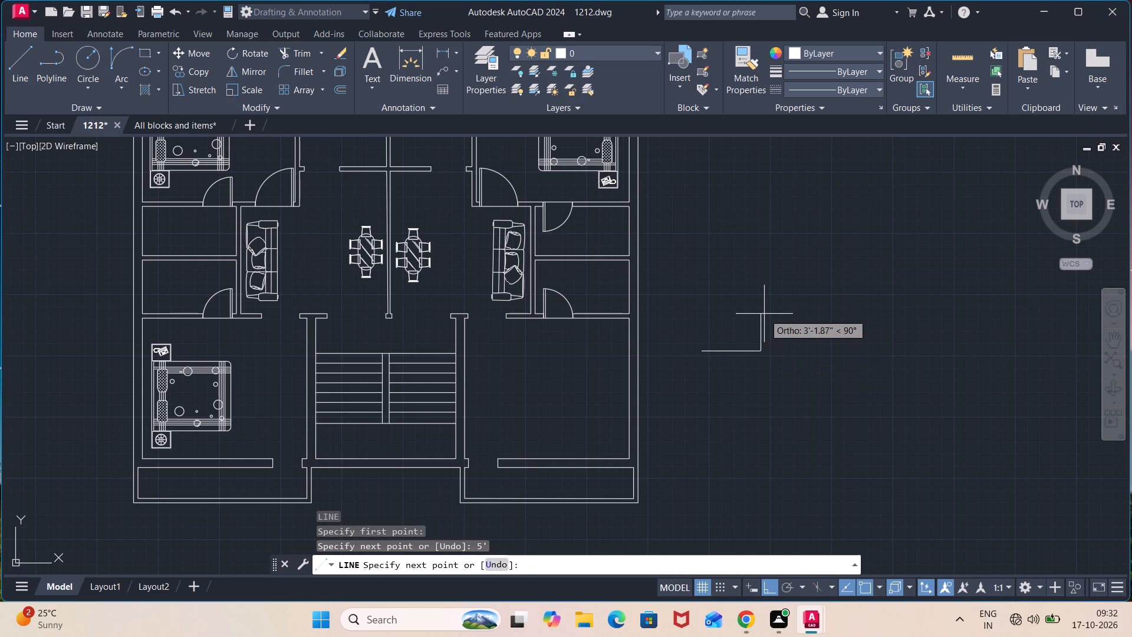
key("2")
type(".5'")
key("Return")
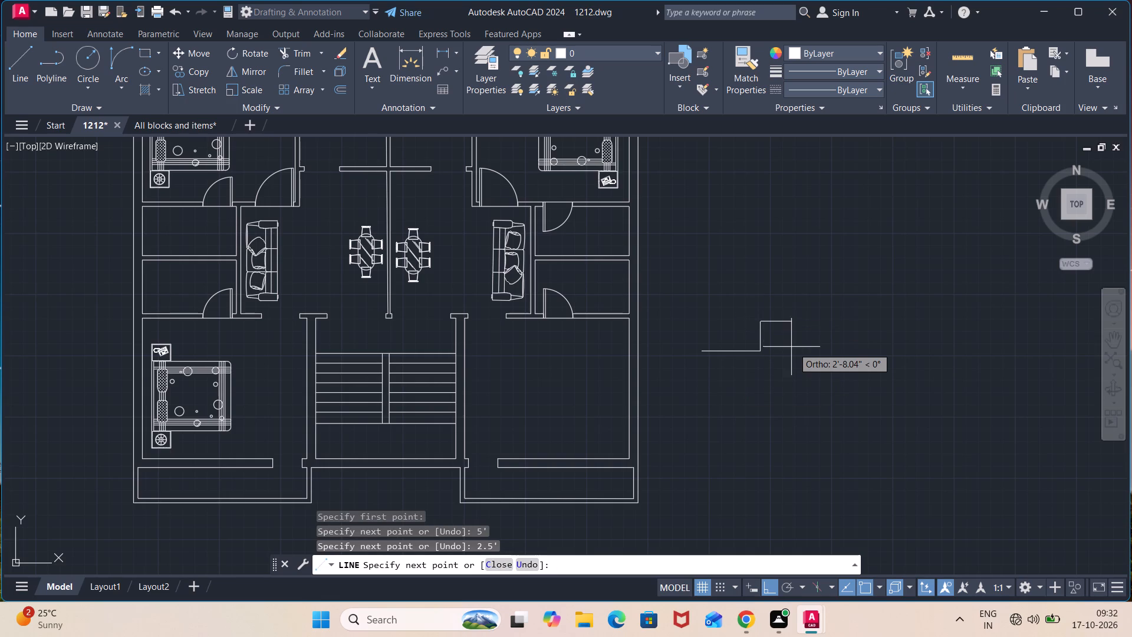
key("Escape")
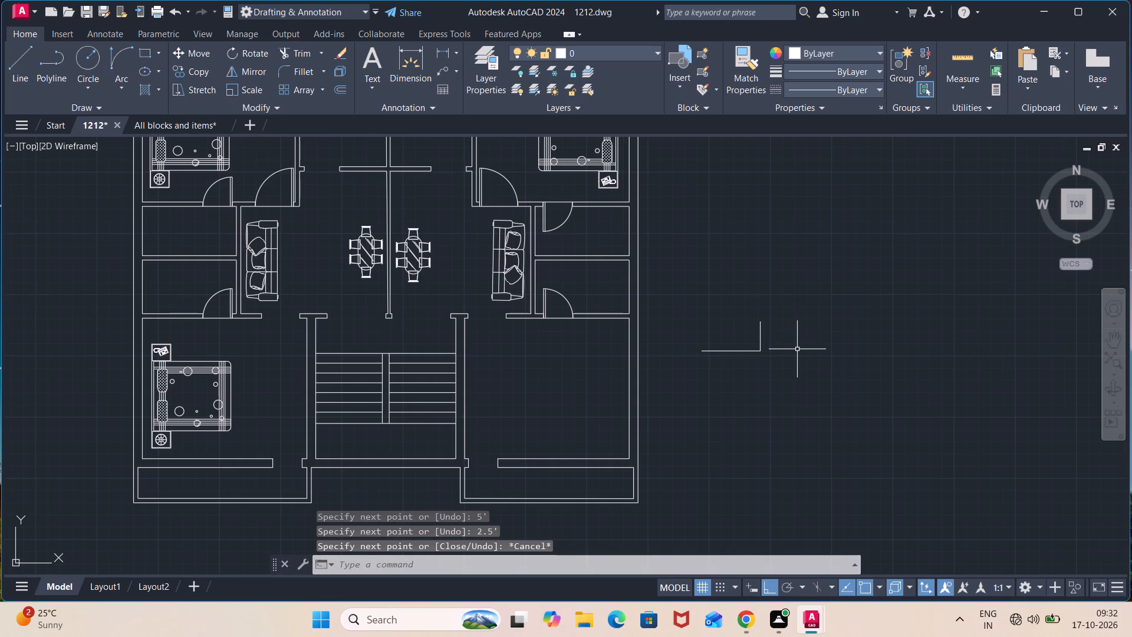
Draw a 2'6" line north from the west end of the 5' base line.
key("l")
key("Return")
left_click(700, 352)
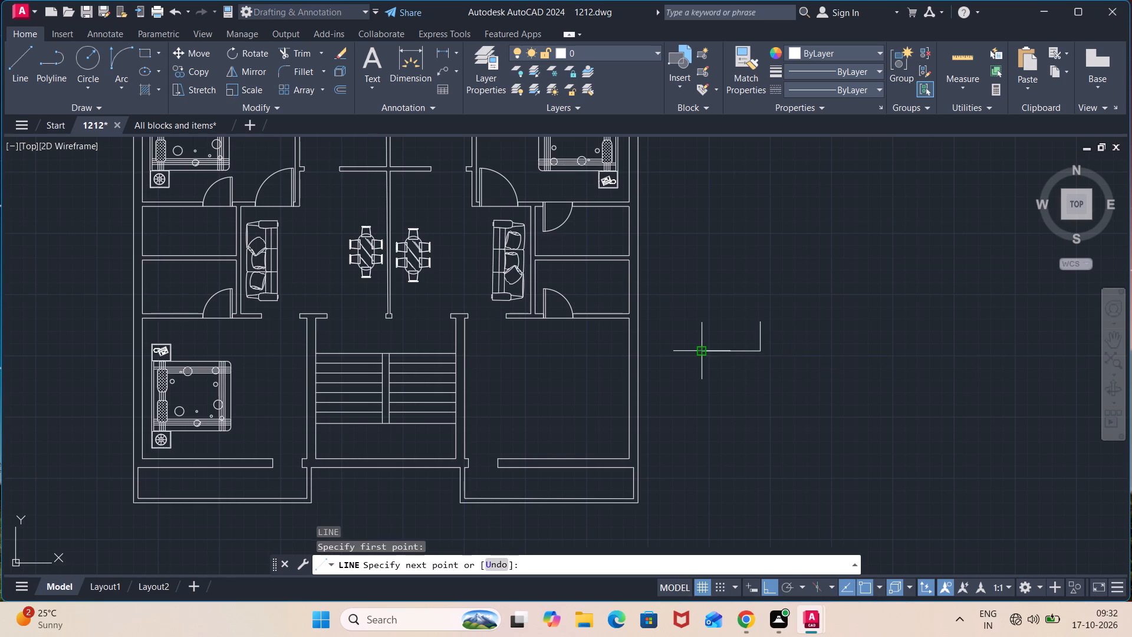
type("2.5'")
key("Return")
key("Escape")
Offset both 2'6" vertical lines 2" inward, toward the middle of the 5' base line.
scroll(712, 332, "up", 2)
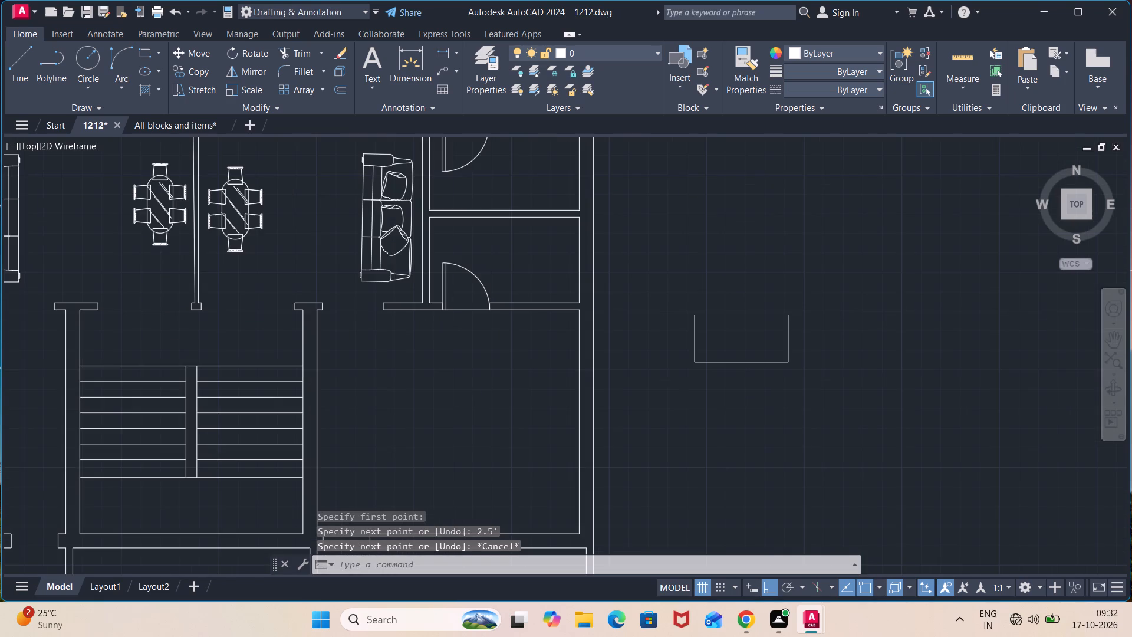
key("o")
key("Return")
type("2\"")
key("Return")
left_click(685, 340)
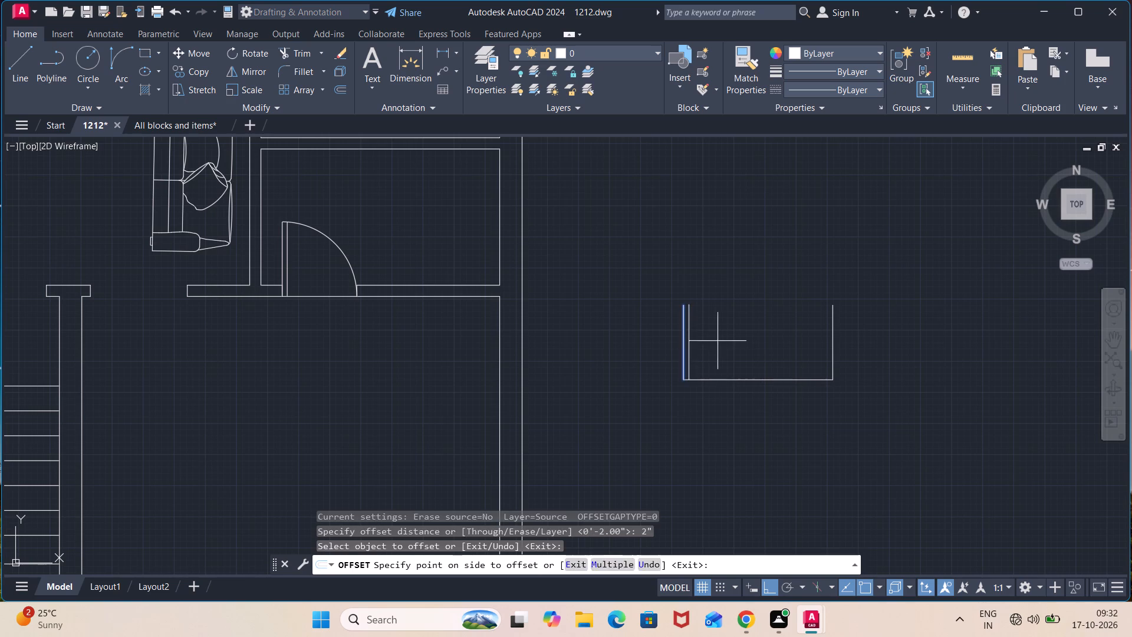
left_click(718, 341)
left_click(831, 346)
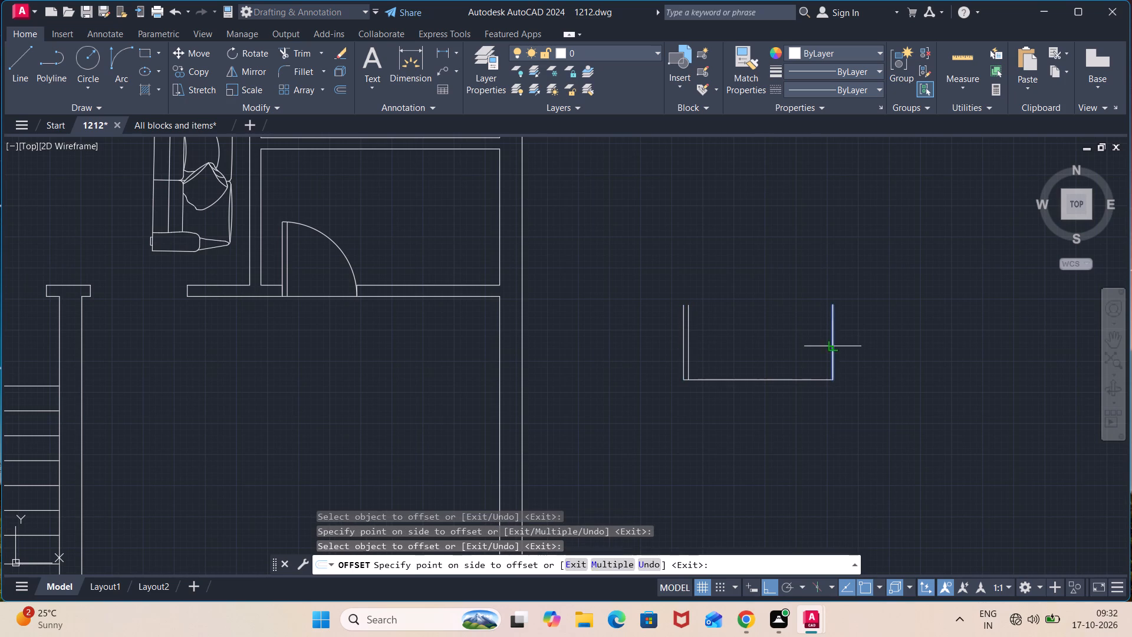
left_click(789, 348)
key("Escape")
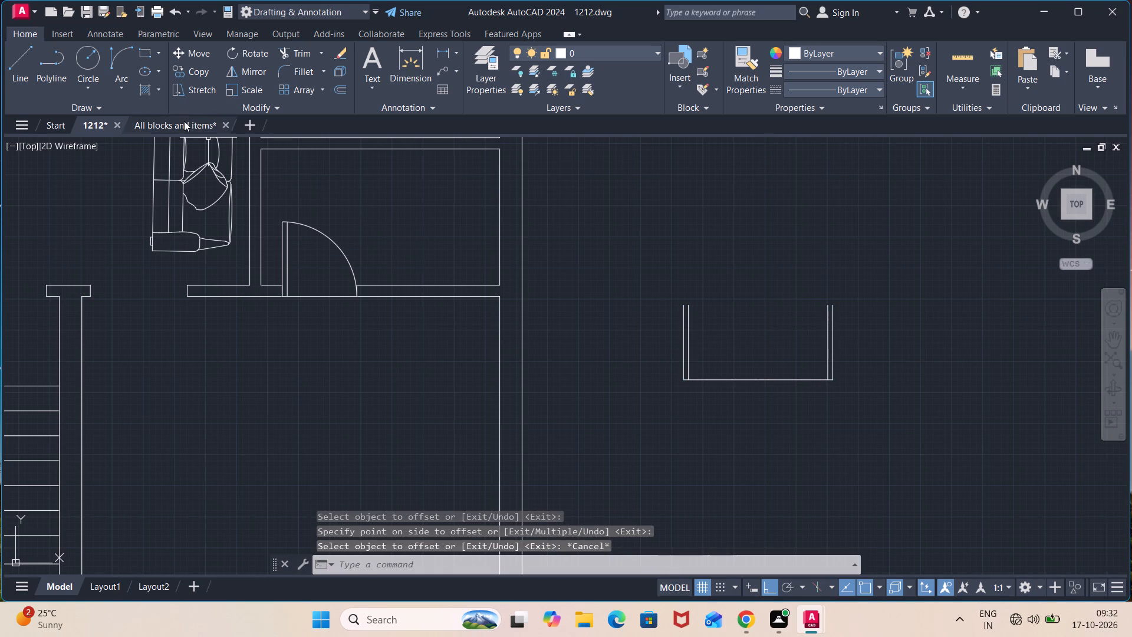
Draw two Start, End, Direction arcs from the outer tops of the double door leaves to the midpoint of the 5' base line.
left_click(136, 90)
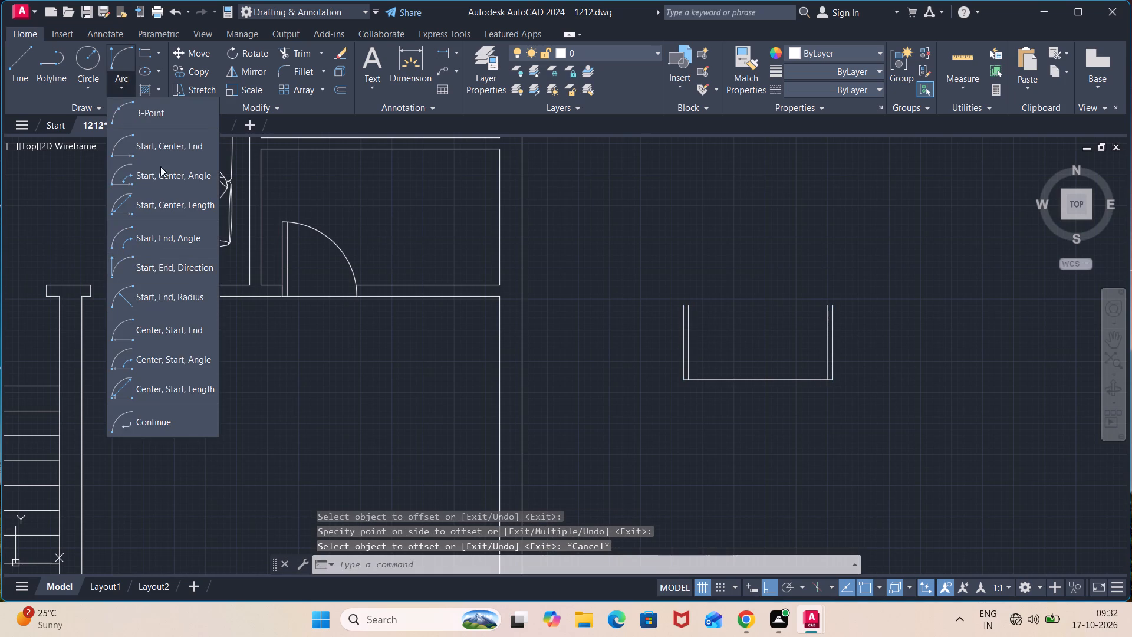
left_click(183, 262)
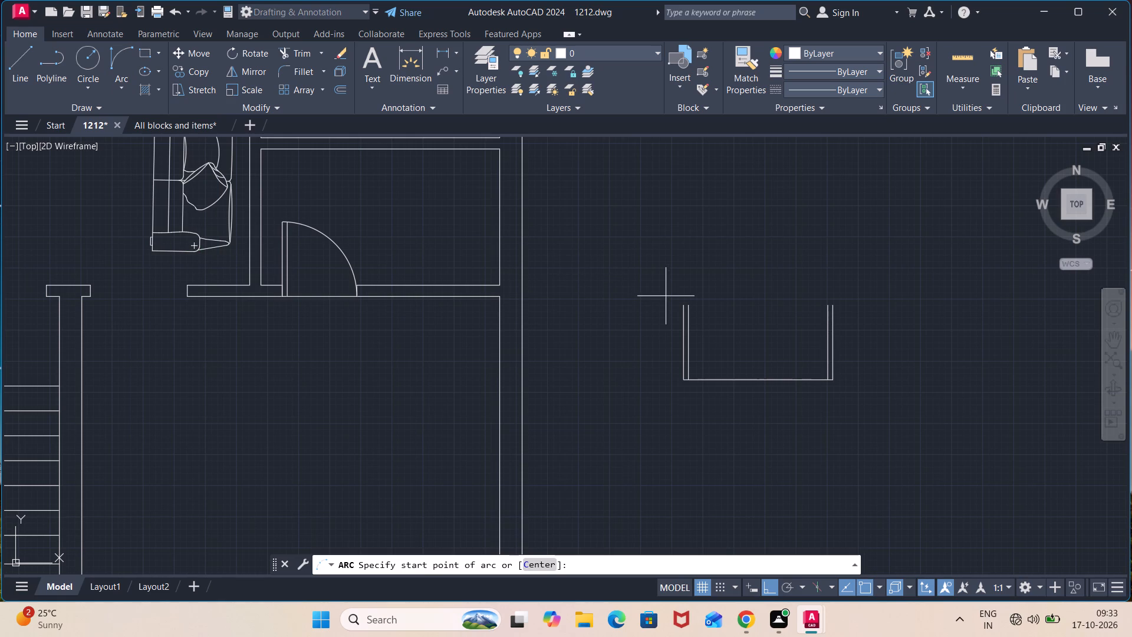
scroll(684, 307, "up", 2)
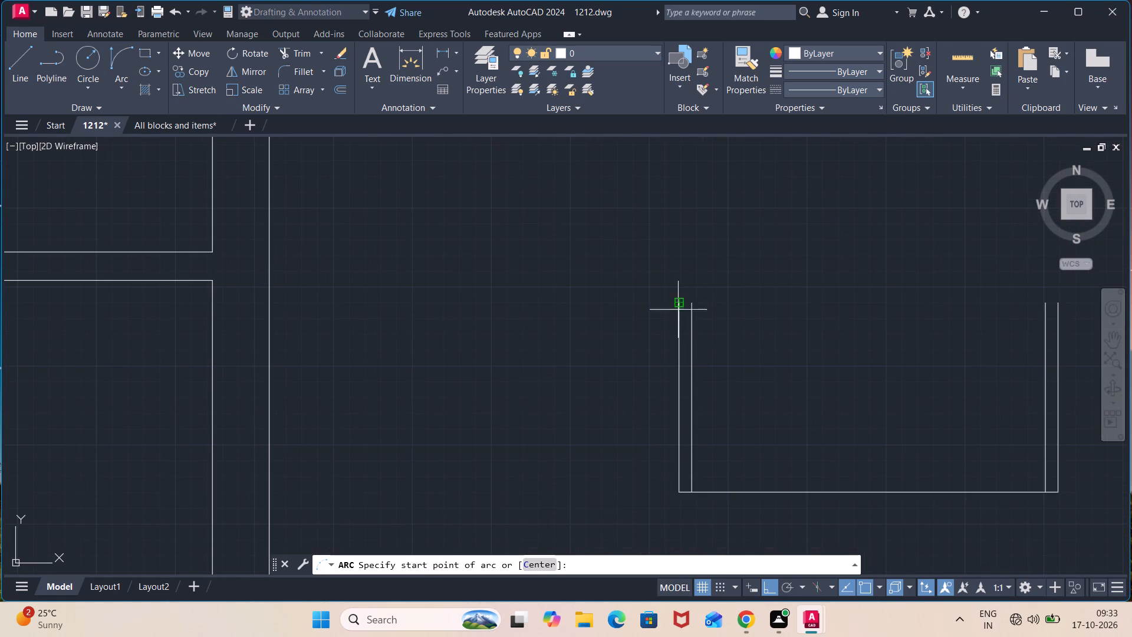
left_click(677, 305)
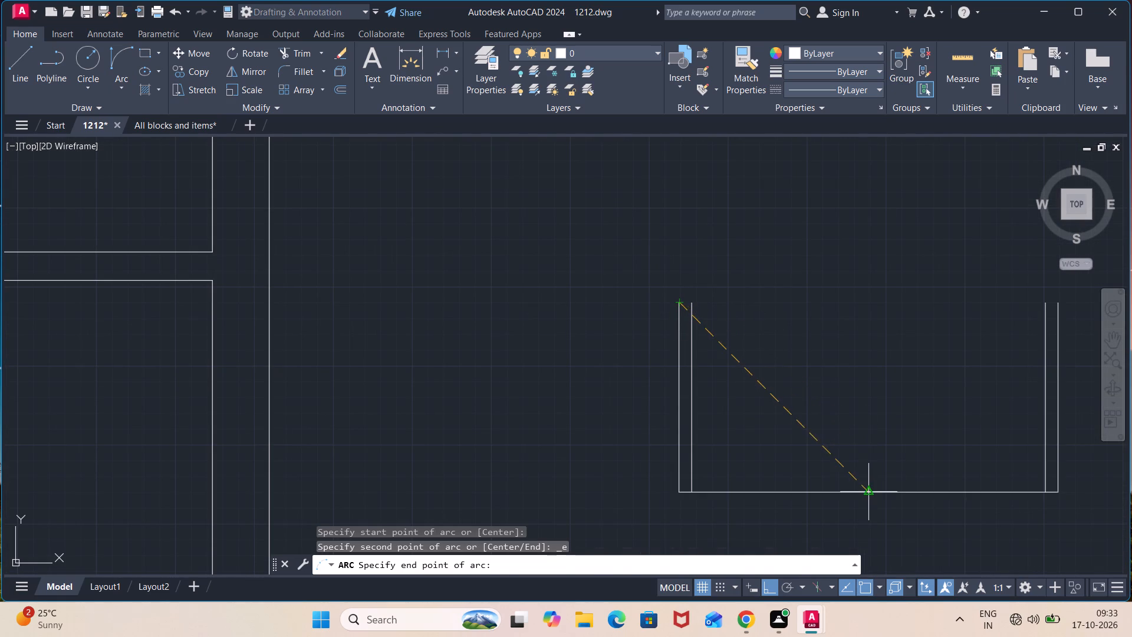
left_click(865, 491)
left_click(911, 425)
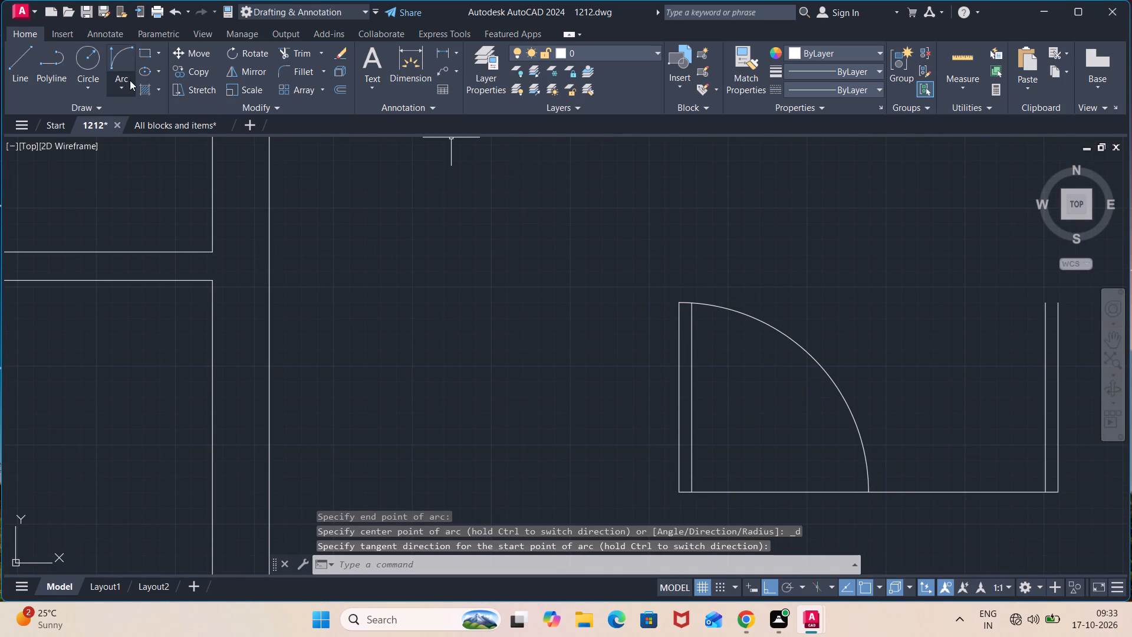
left_click(130, 80)
left_click(163, 270)
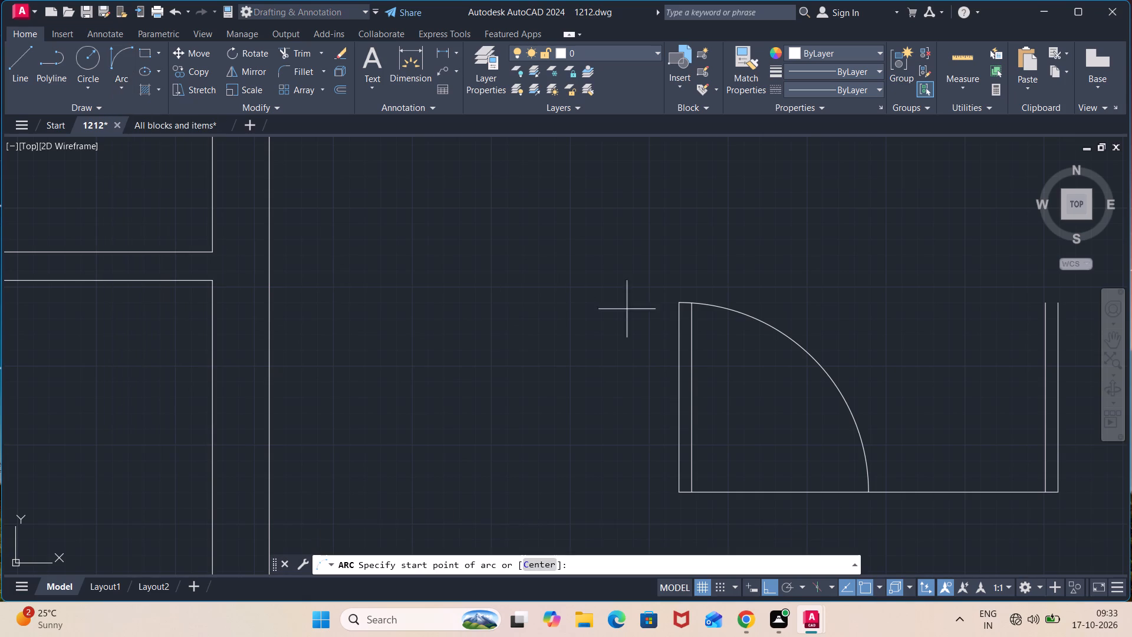
left_click(1057, 301)
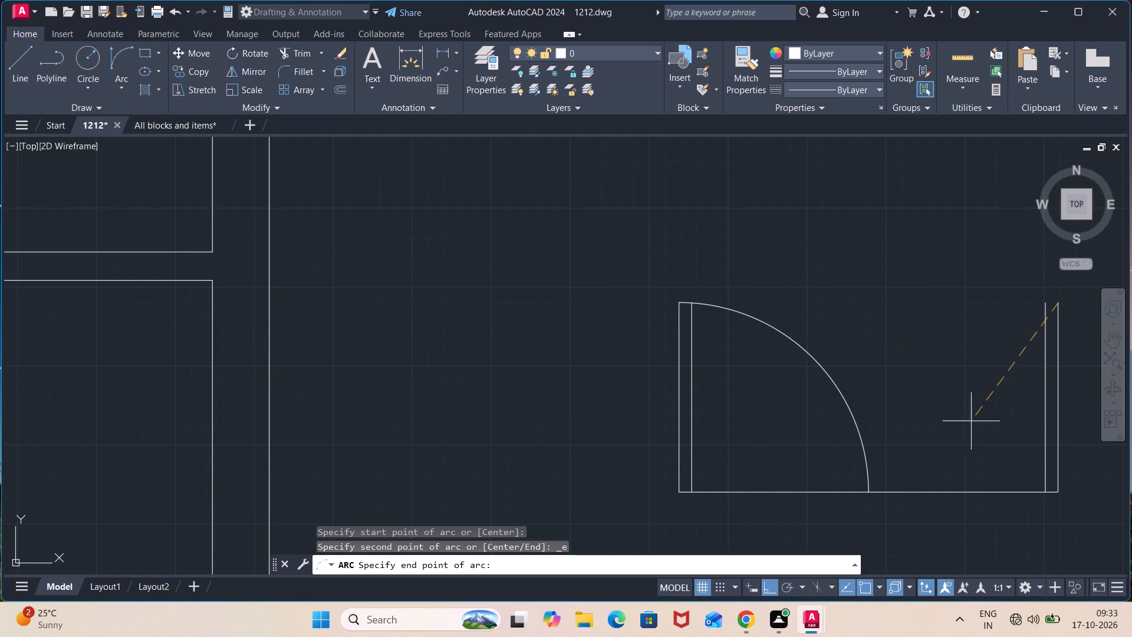
left_click(870, 492)
left_click(842, 449)
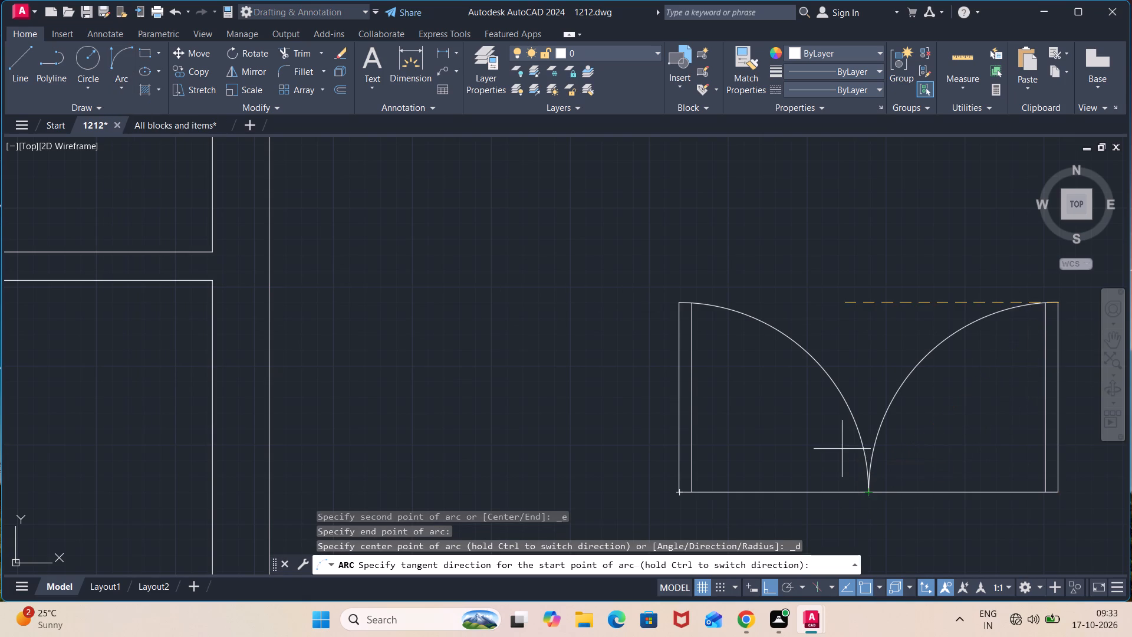
Trim the west leaf's inner line where it overshoots the swing arc.
scroll(644, 262, "up", 3)
middle_click_drag(799, 400, 707, 216)
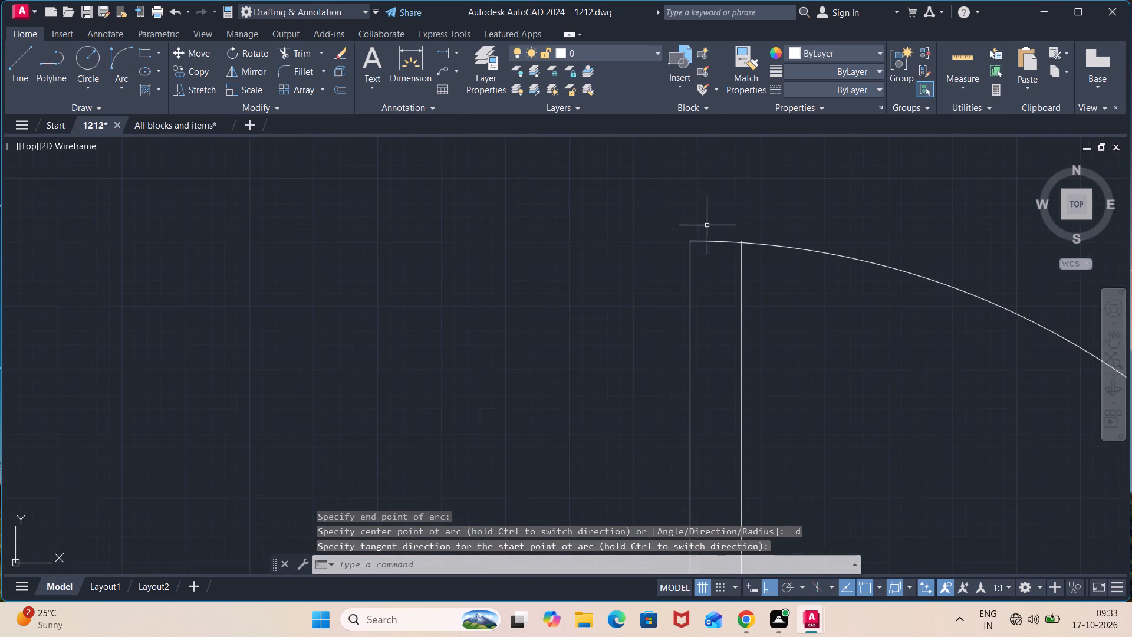
scroll(736, 239, "up", 4)
middle_click_drag(736, 239, 667, 176)
type("tr")
key("Return")
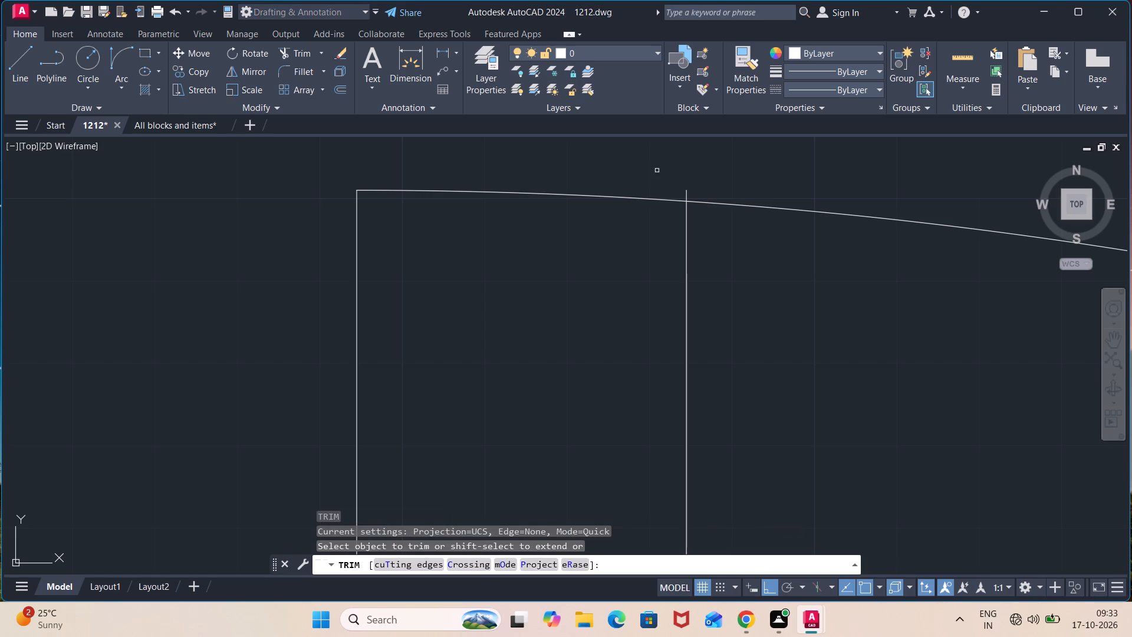
left_click(699, 196)
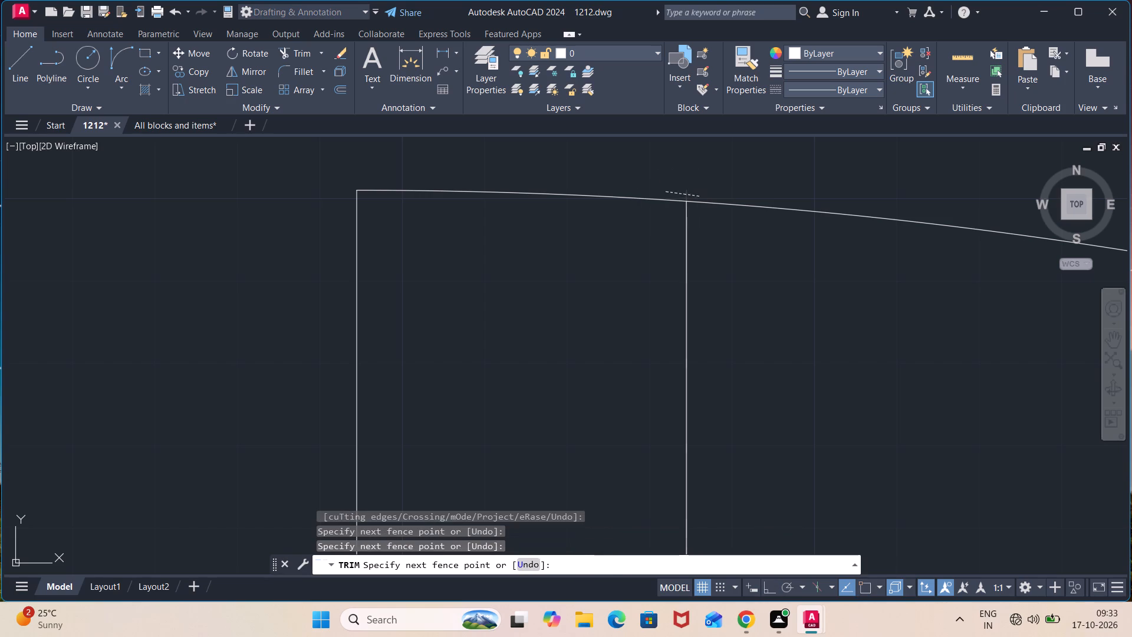
left_click(664, 192)
Trim the east leaf's inner line where it overshoots the swing arc.
scroll(822, 288, "down", 4)
middle_click_drag(848, 313, 285, 214)
scroll(849, 283, "down", 3)
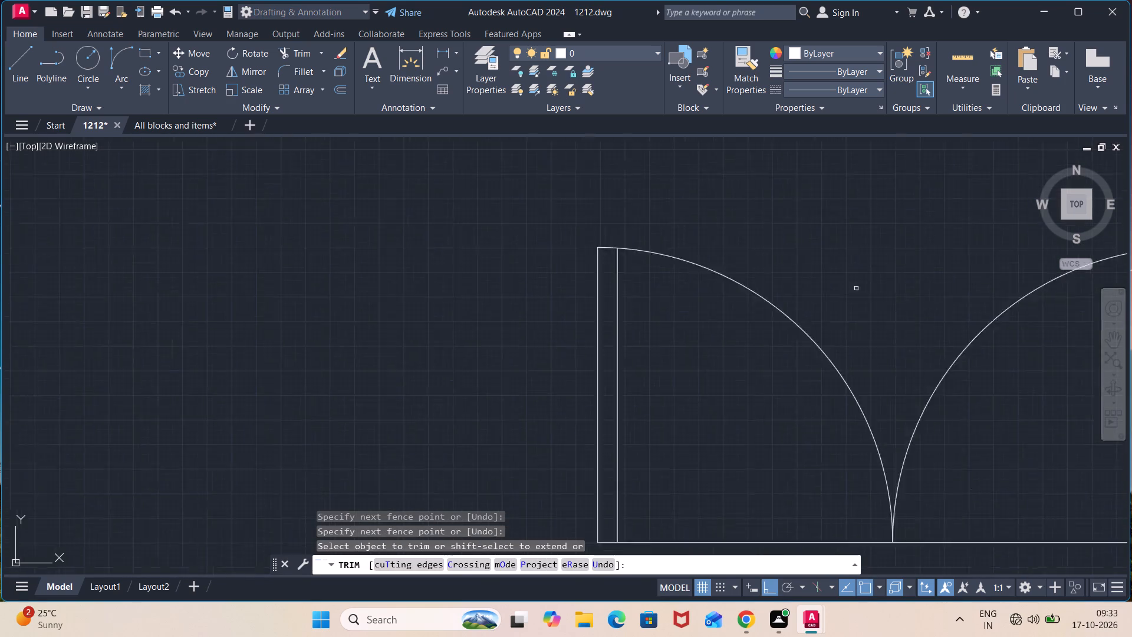
middle_click_drag(857, 291, 646, 270)
scroll(884, 234, "up", 4)
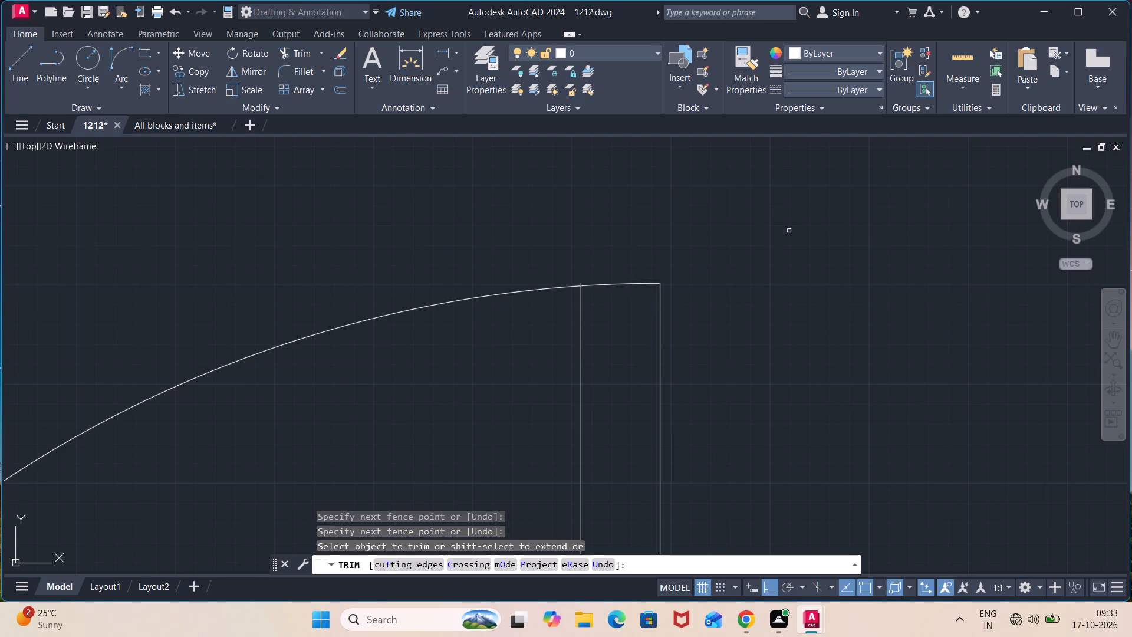
scroll(580, 279, "up", 1)
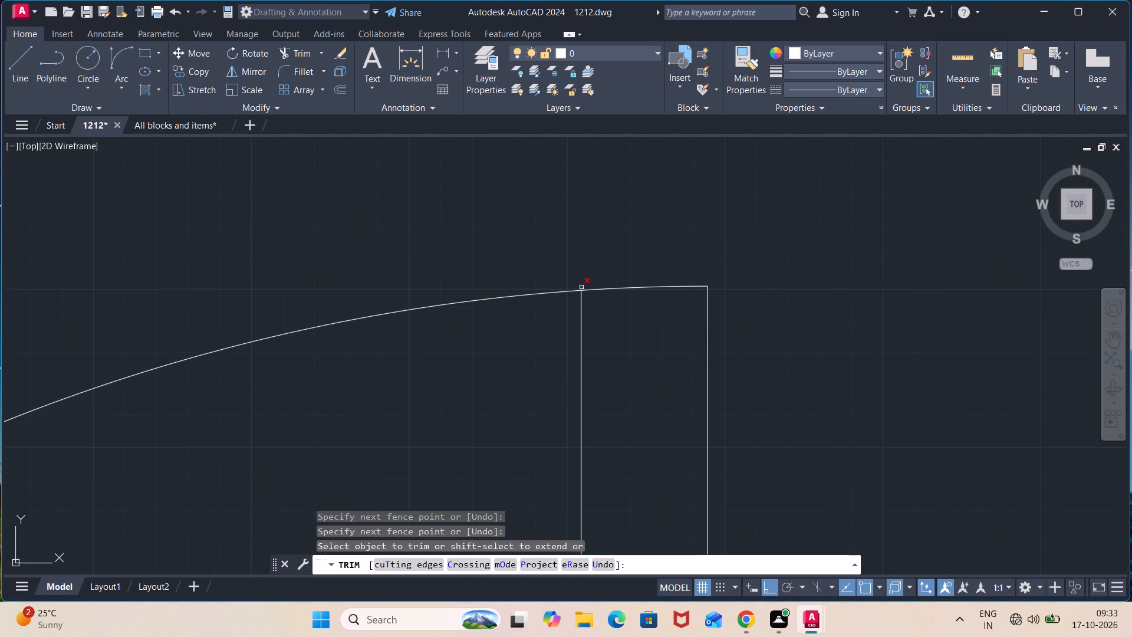
left_click(581, 288)
scroll(672, 257, "down", 4)
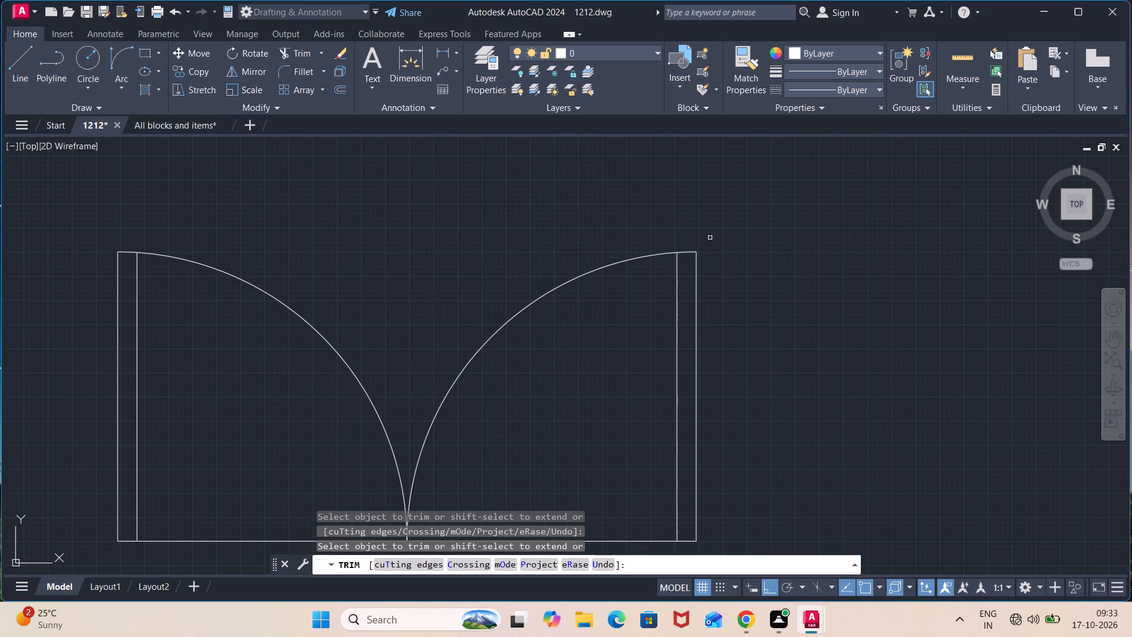
key("Escape")
Copy the complete double door symbol into the empty area directly east of the original.
scroll(755, 239, "down", 3)
left_click(756, 231)
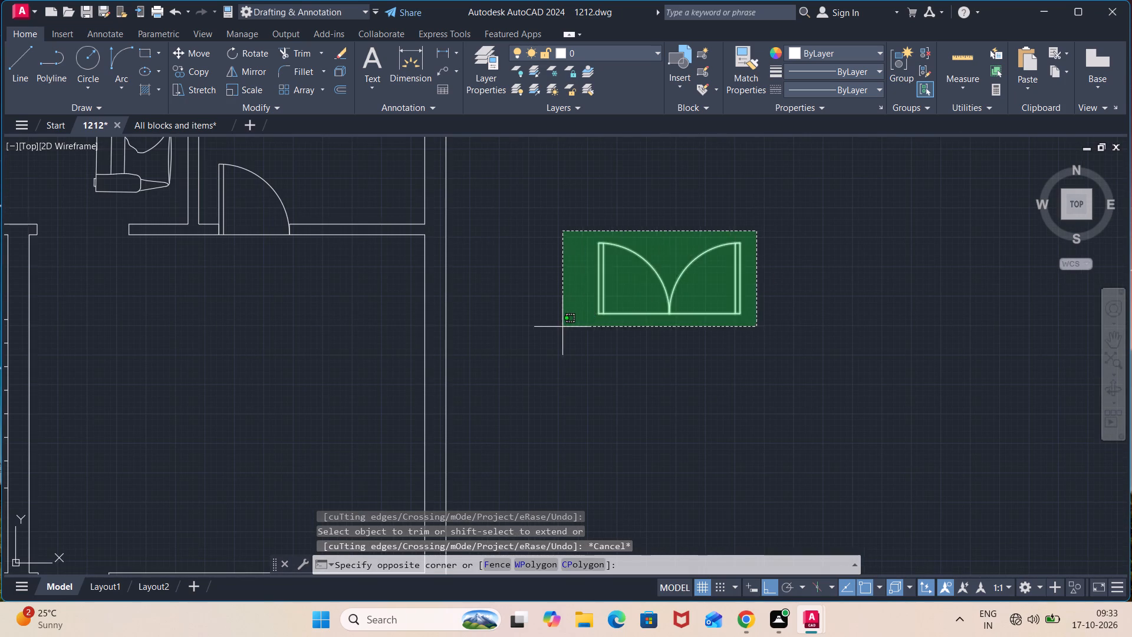
left_click(562, 327)
type("co")
key("Return")
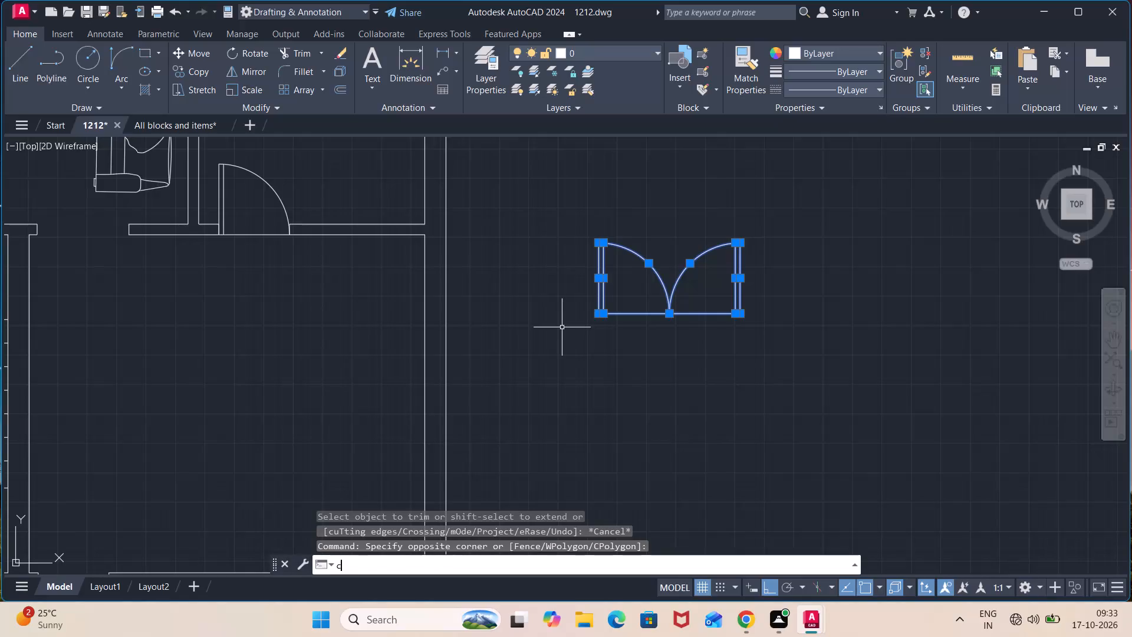
left_click(743, 311)
left_click(1003, 306)
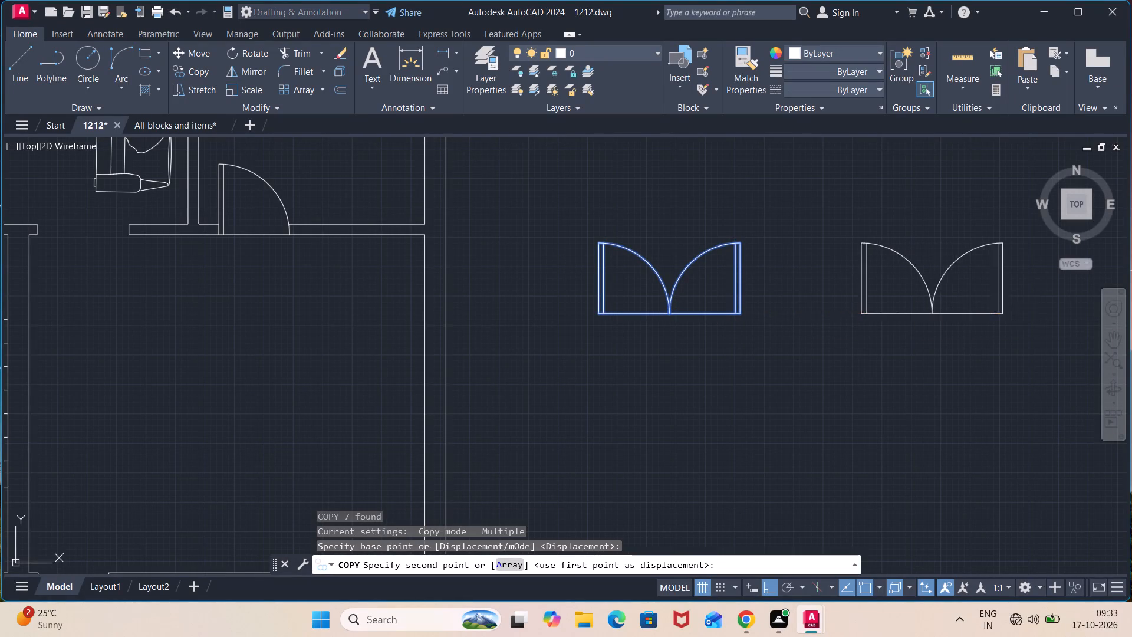
key("Escape")
Move the original double door by its southwest corner into the opening north of the staircase, just east of the central wall.
left_click(787, 208)
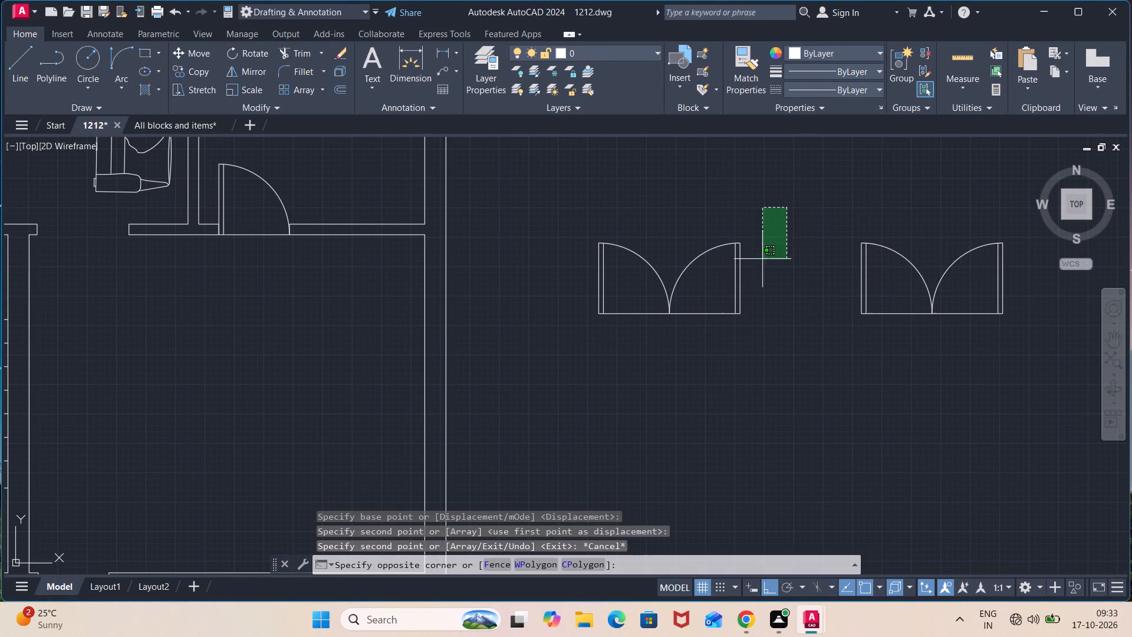
left_click(515, 350)
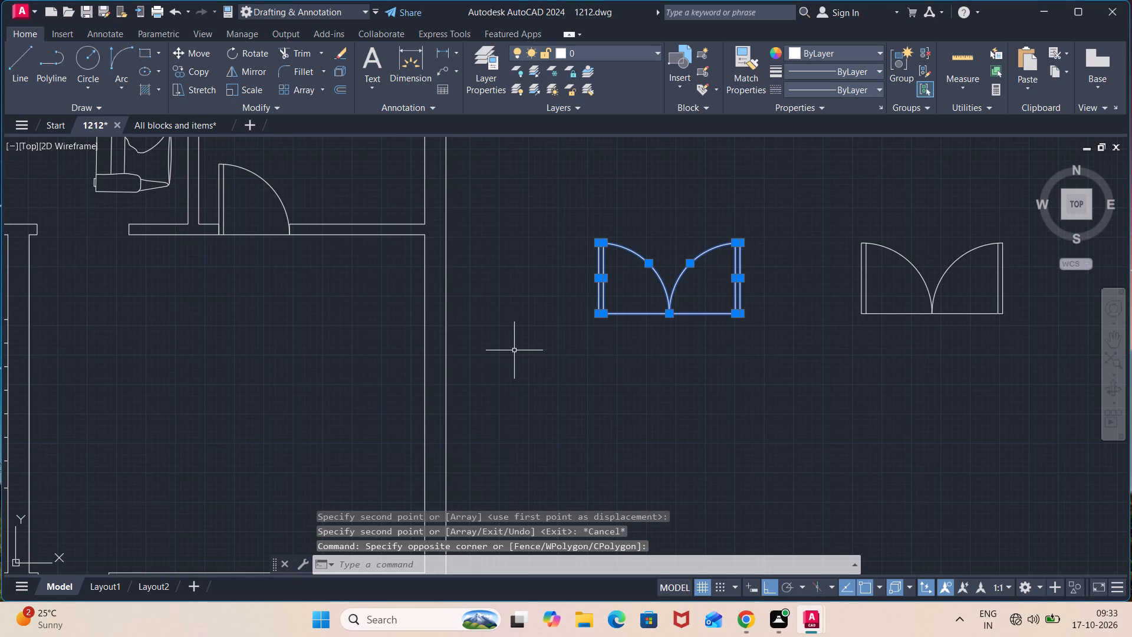
key("m")
key("Return")
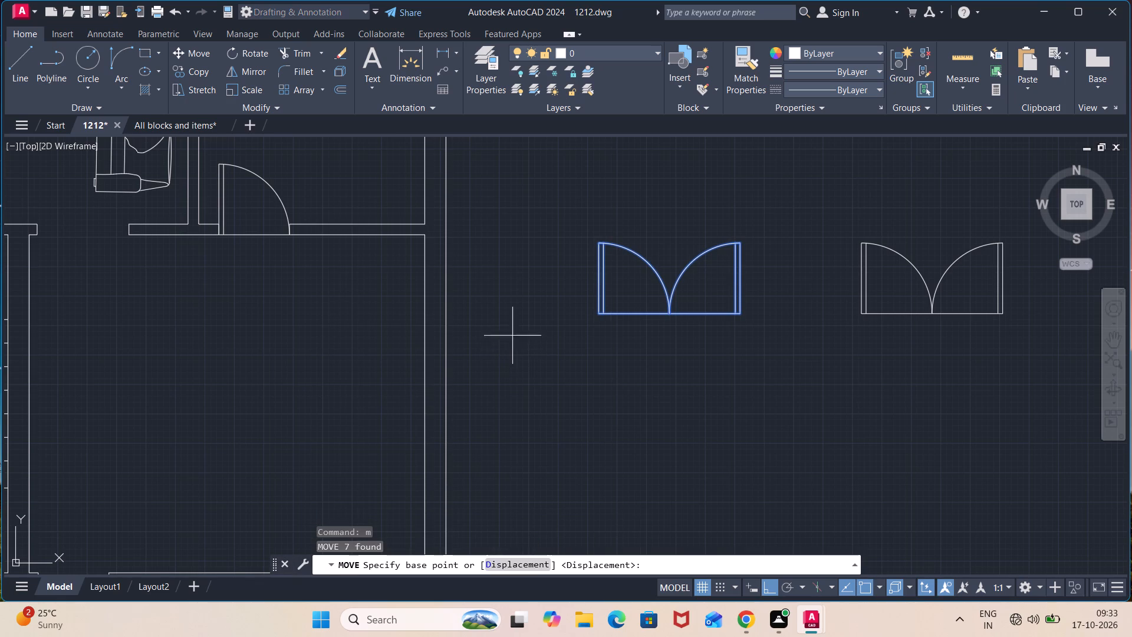
left_click(602, 317)
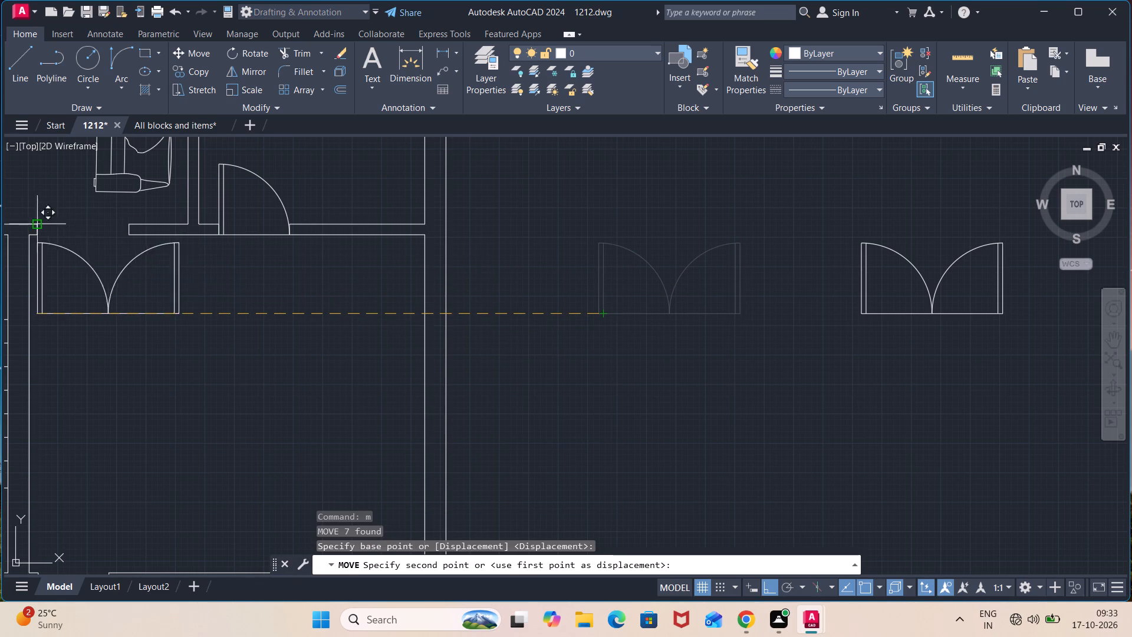
middle_click_drag(27, 242, 85, 380)
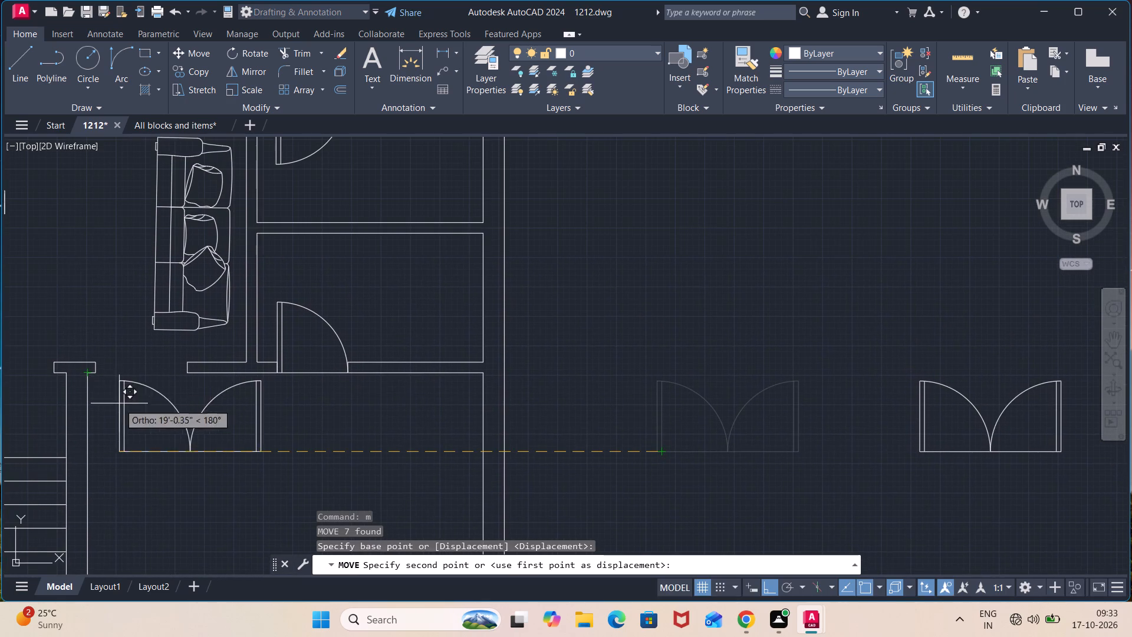
middle_click_drag(39, 377, 443, 426)
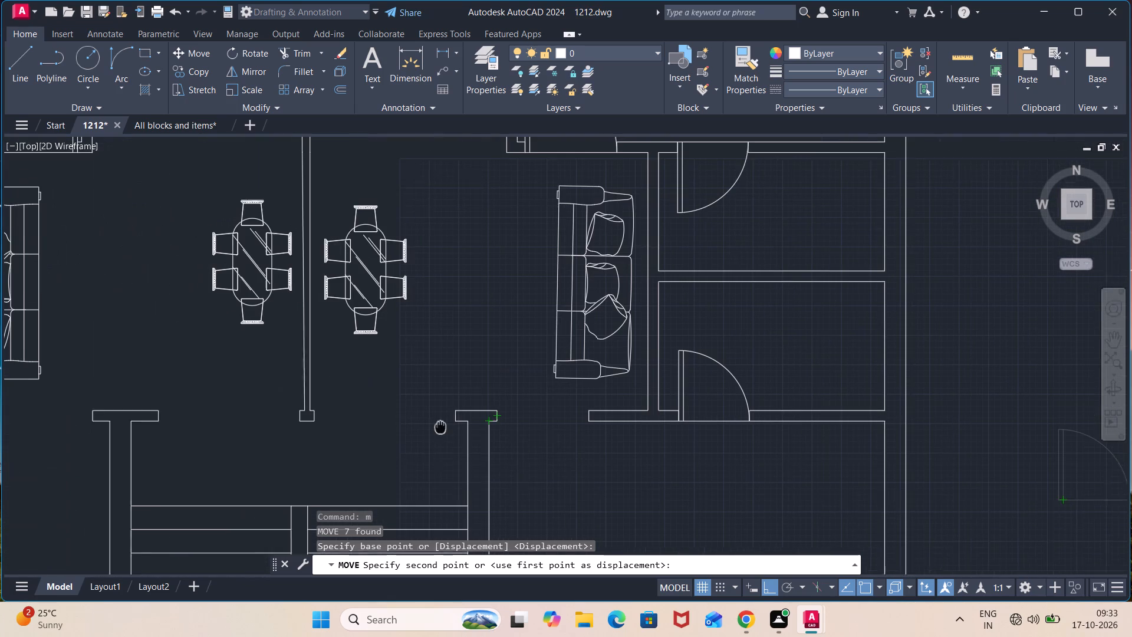
middle_click_drag(443, 426, 448, 426)
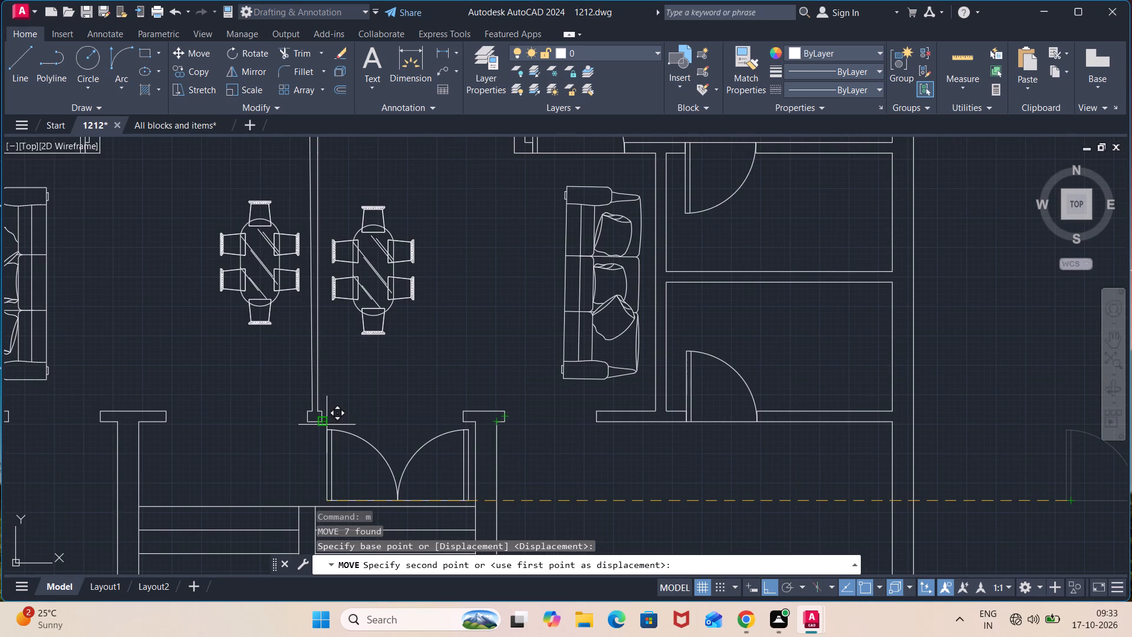
scroll(327, 425, "up", 2)
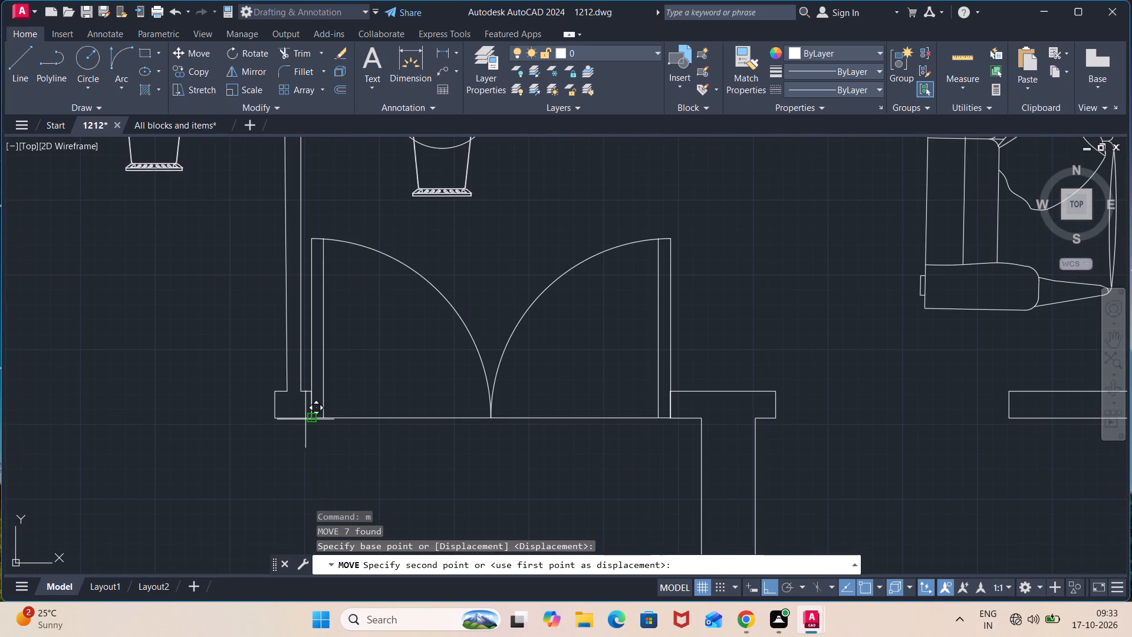
left_click(311, 419)
Move the copied double door by its southwest corner into the opening north of the staircase, just west of the central wall.
scroll(419, 434, "down", 4)
middle_click_drag(625, 468, 626, 468)
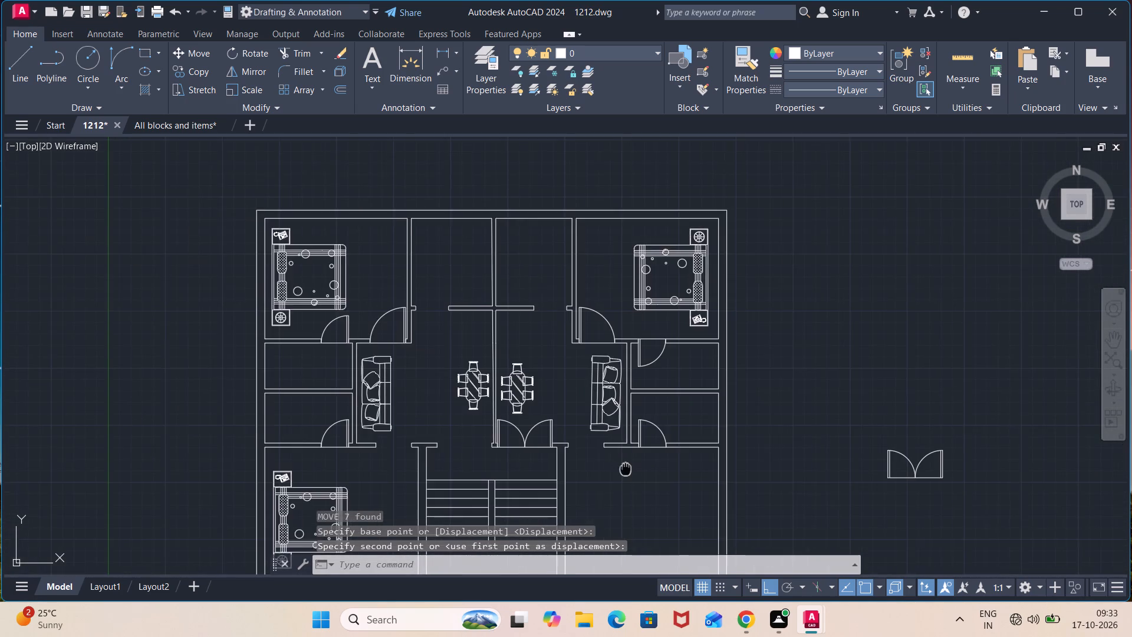
middle_click_drag(626, 468, 550, 310)
left_click(894, 270)
left_click(762, 343)
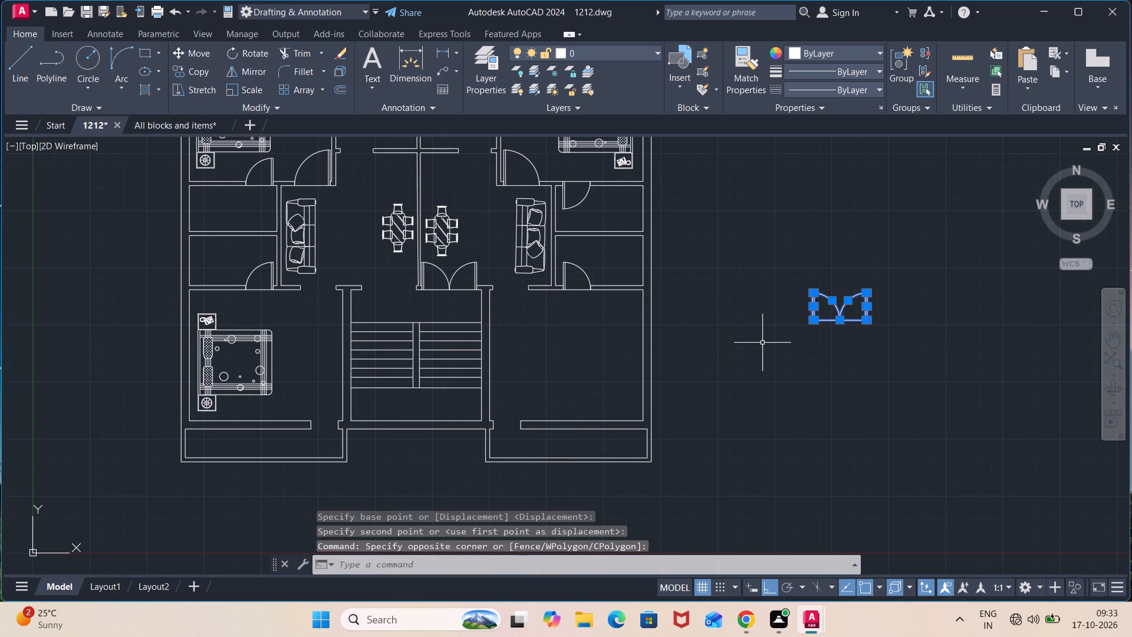
key("m")
key("Return")
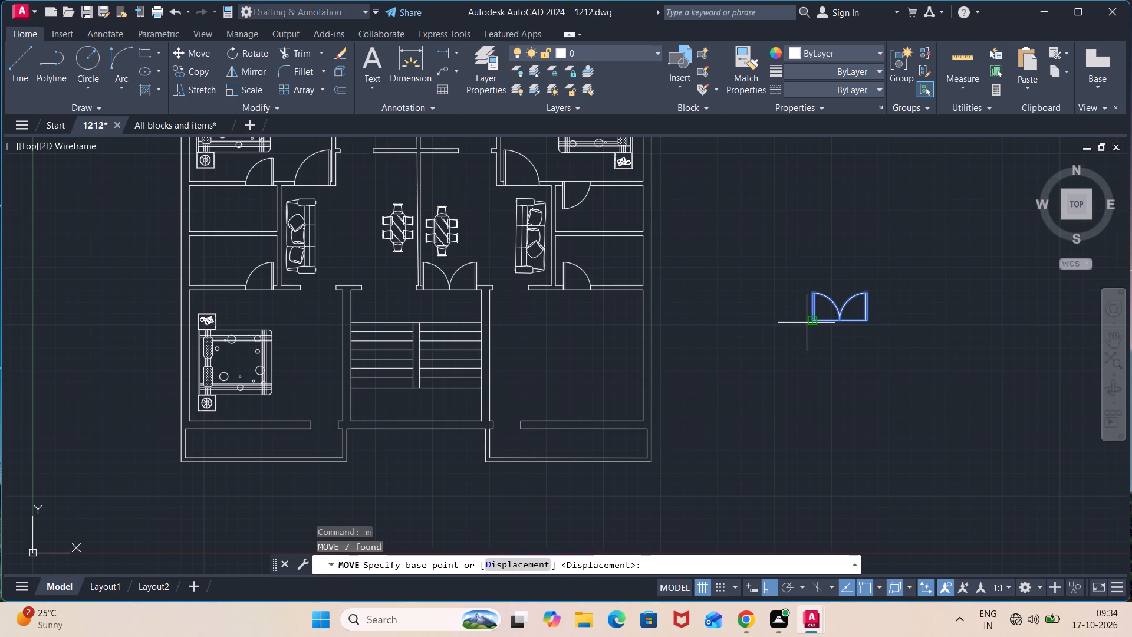
scroll(807, 322, "up", 2)
left_click(814, 318)
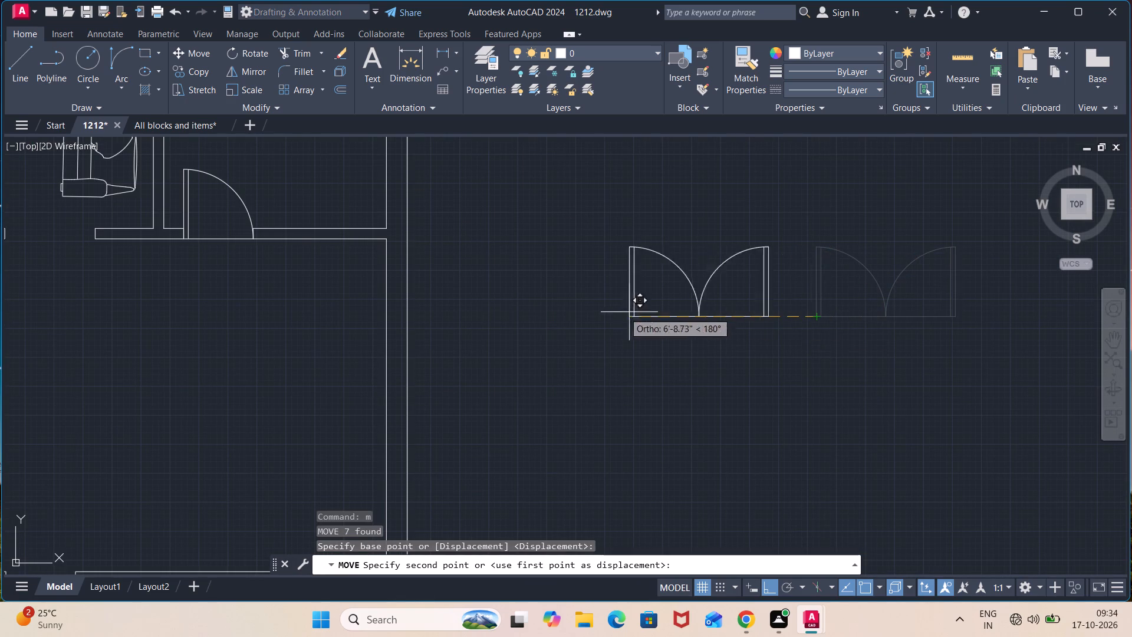
middle_click_drag(214, 300, 690, 318)
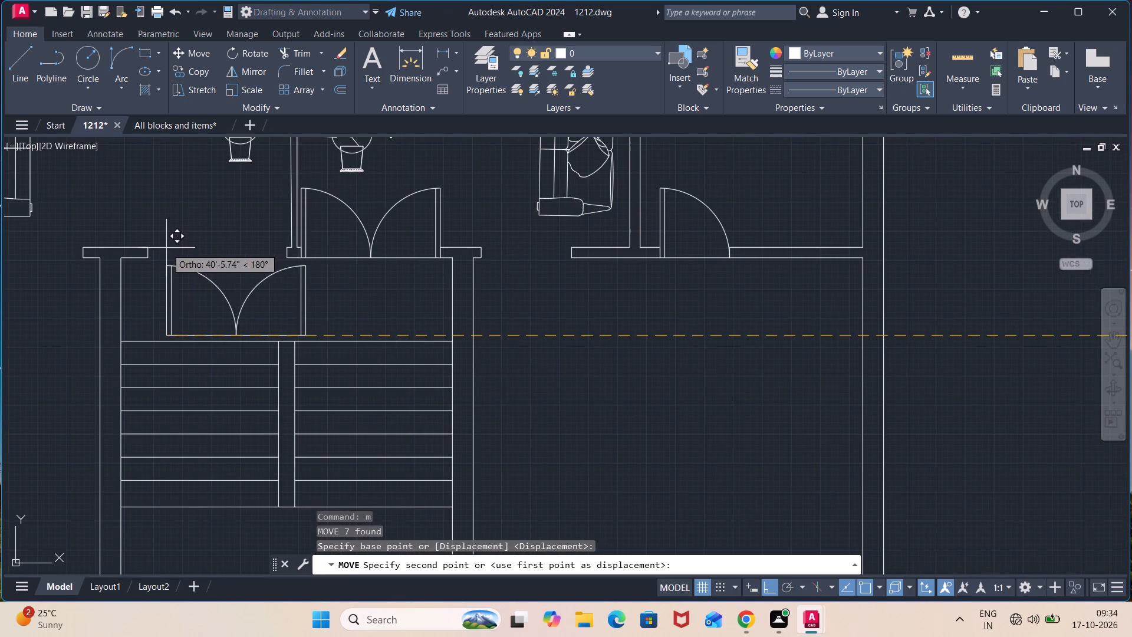
scroll(156, 252, "up", 1)
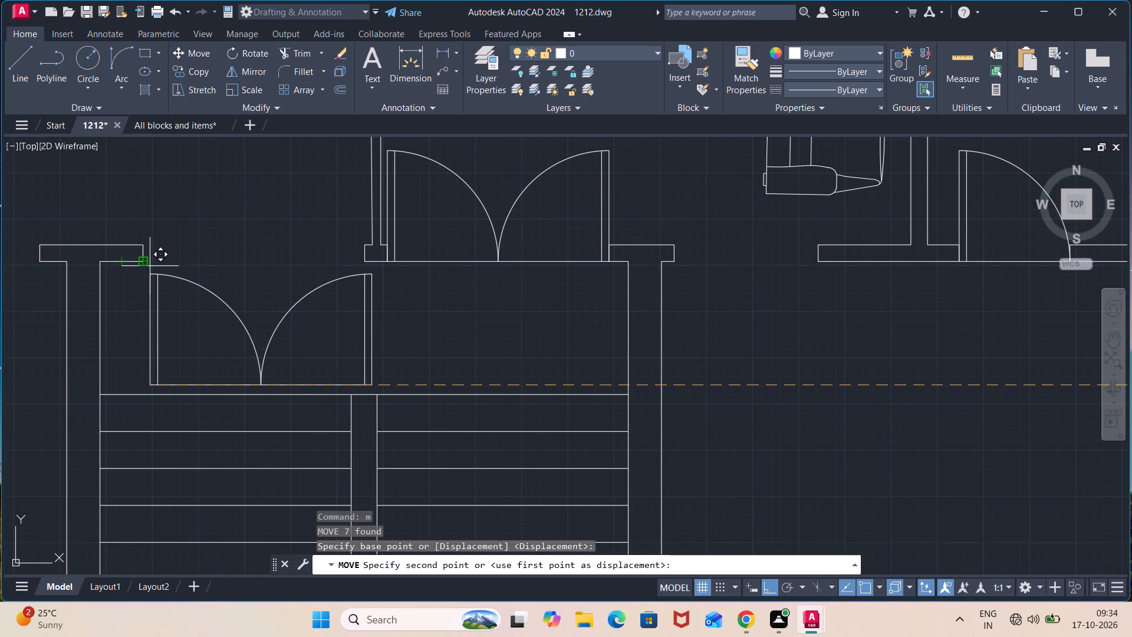
left_click(144, 262)
Measure the width of the opening just northeast of the staircase with a temporary linear dimension, and erase that dimension.
scroll(331, 292, "down", 2)
scroll(558, 336, "down", 1)
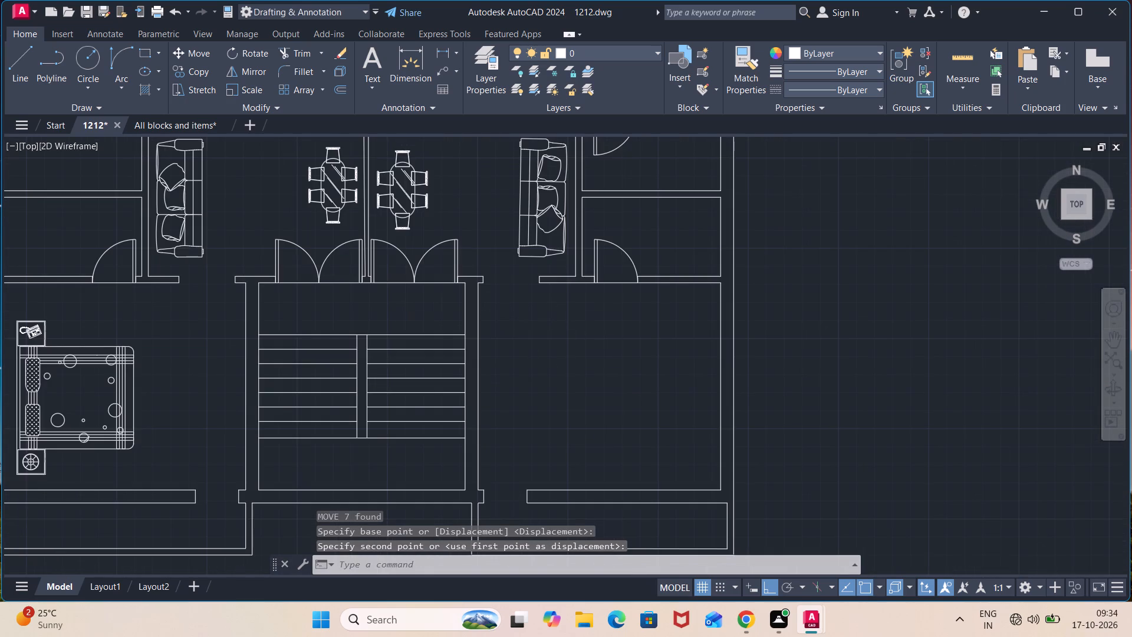
middle_click_drag(558, 336, 587, 302)
scroll(529, 268, "up", 3)
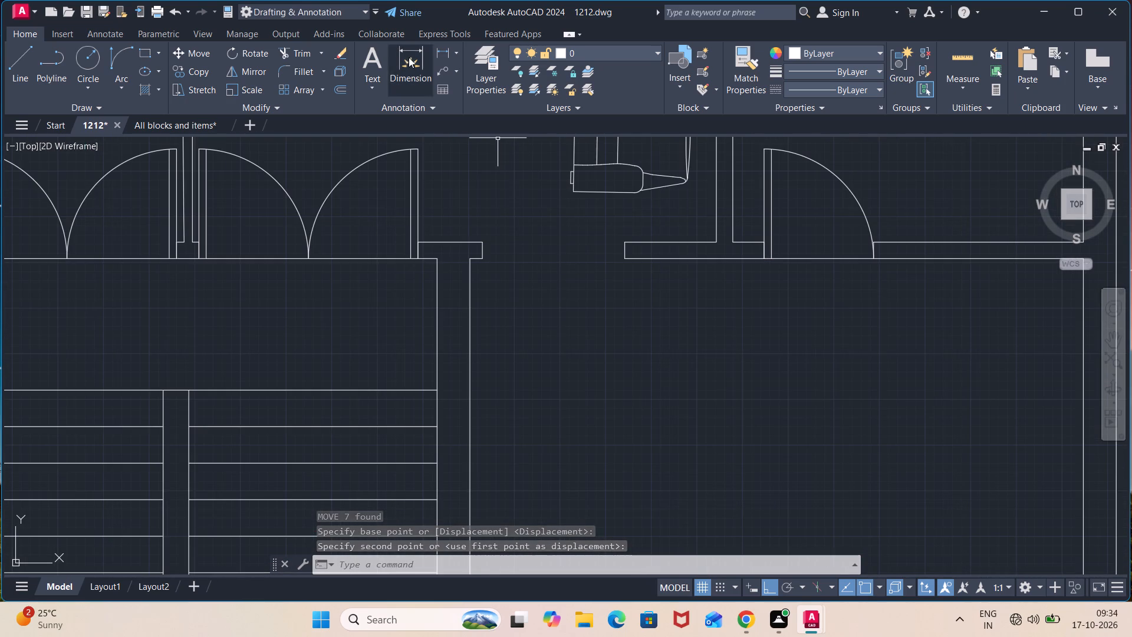
left_click(438, 54)
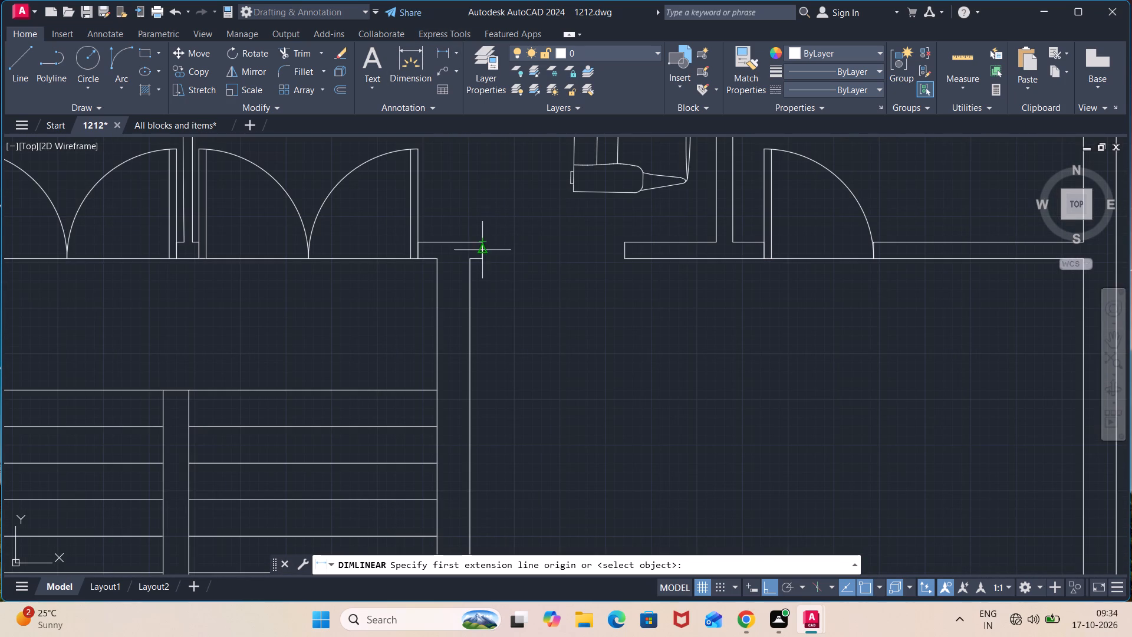
left_click(483, 249)
left_click(622, 251)
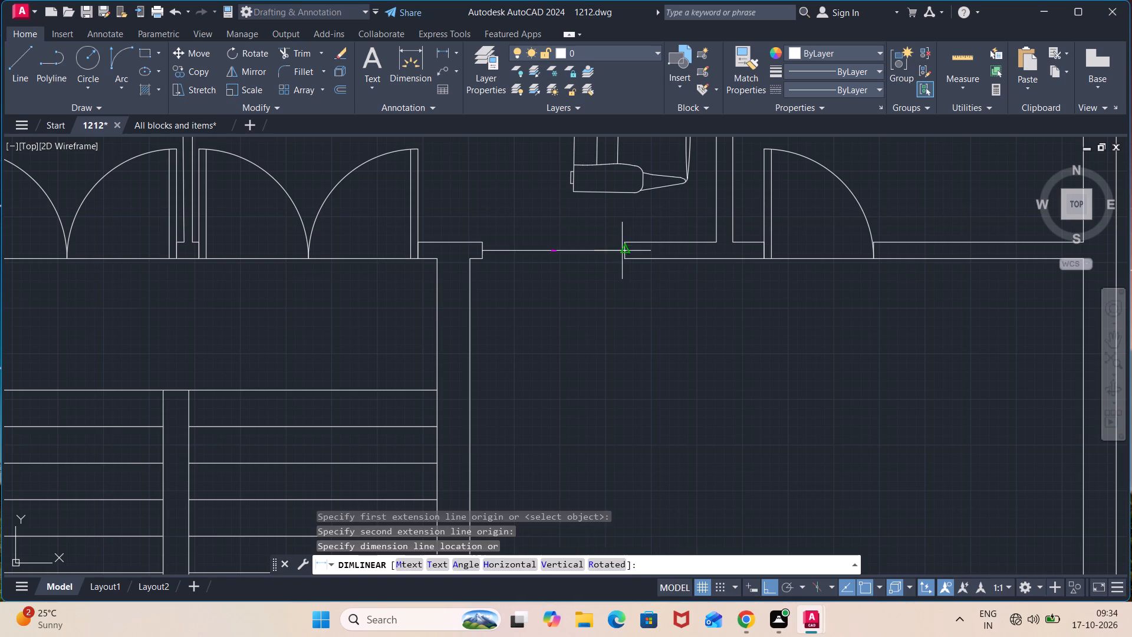
left_click(570, 250)
scroll(552, 248, "up", 8)
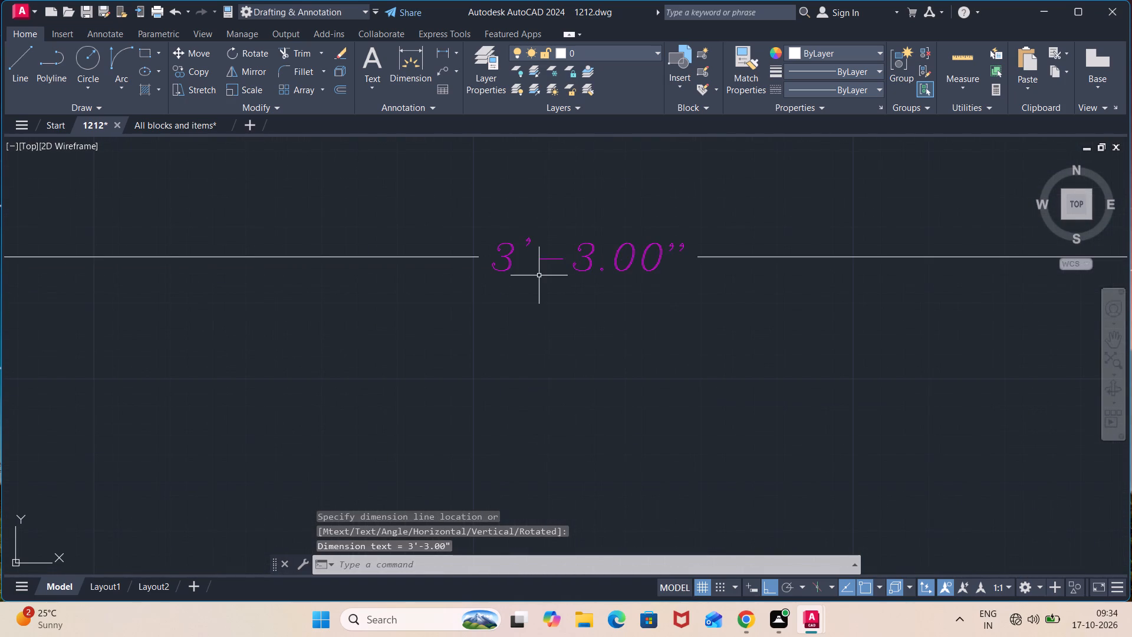
key("Escape")
key("Escape")
scroll(620, 300, "down", 4)
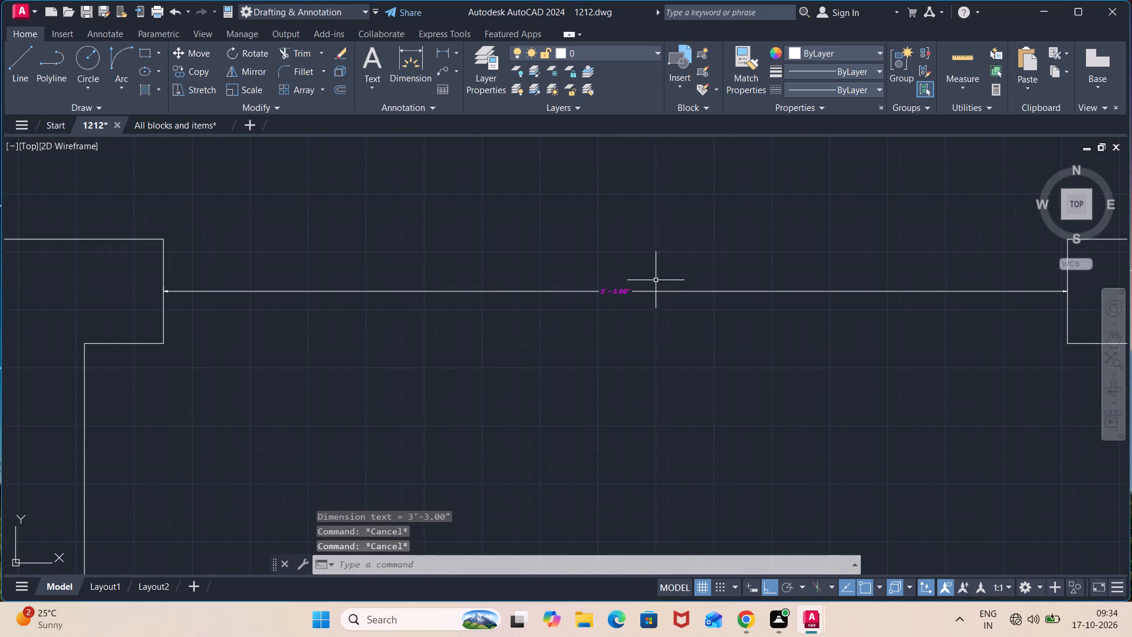
left_click(655, 291)
key("Delete")
Draw a 3'3" line westward and a connected 3'3" line northward in the empty area east of the plan.
scroll(659, 297, "down", 3)
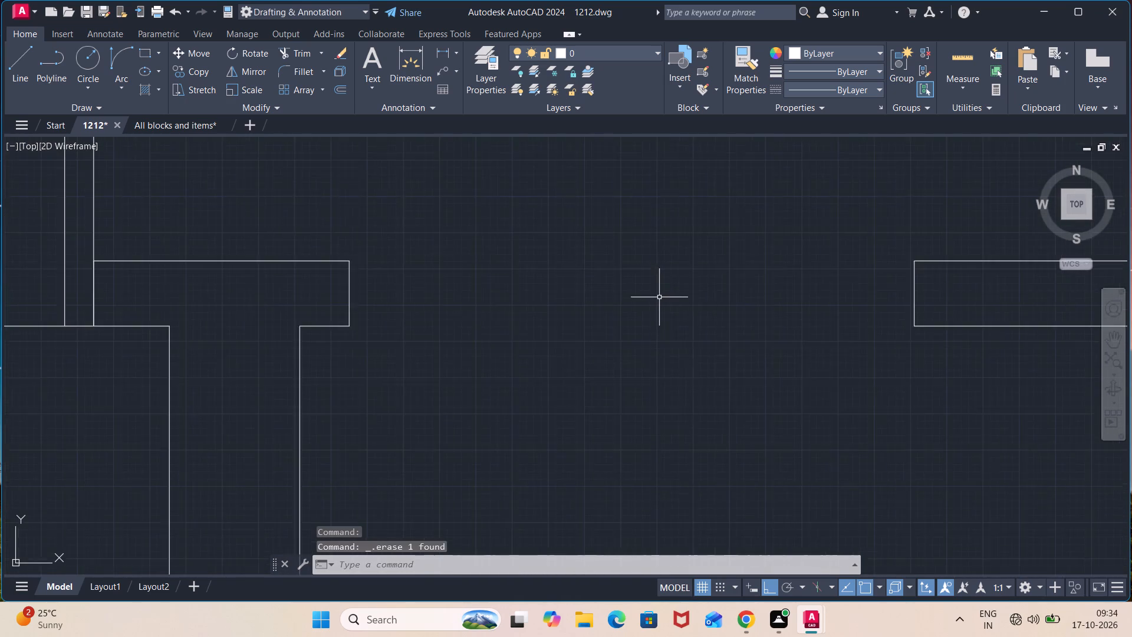
scroll(657, 298, "down", 4)
middle_click_drag(881, 316, 755, 331)
scroll(752, 331, "up", 1)
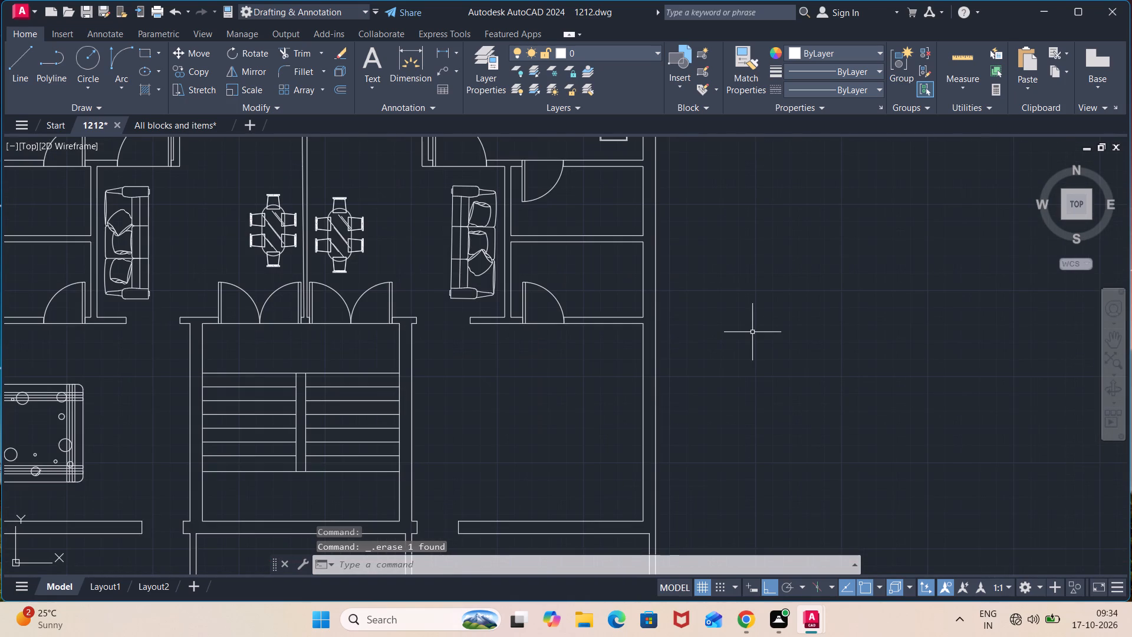
key("l")
key("Return")
left_click(825, 321)
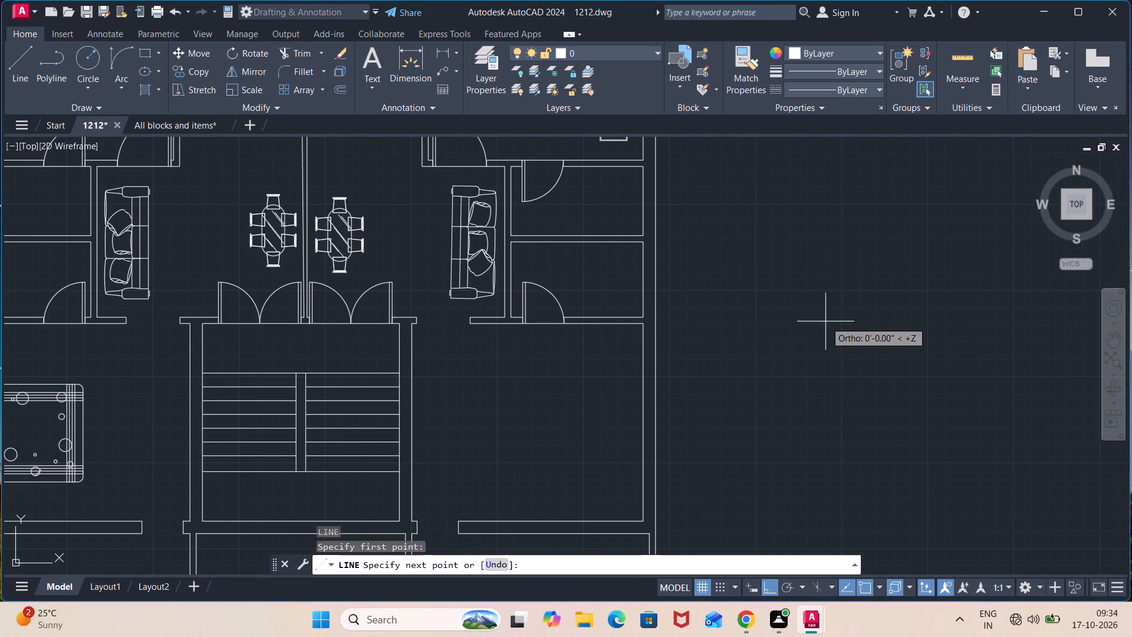
type("3'3\"")
key("Return")
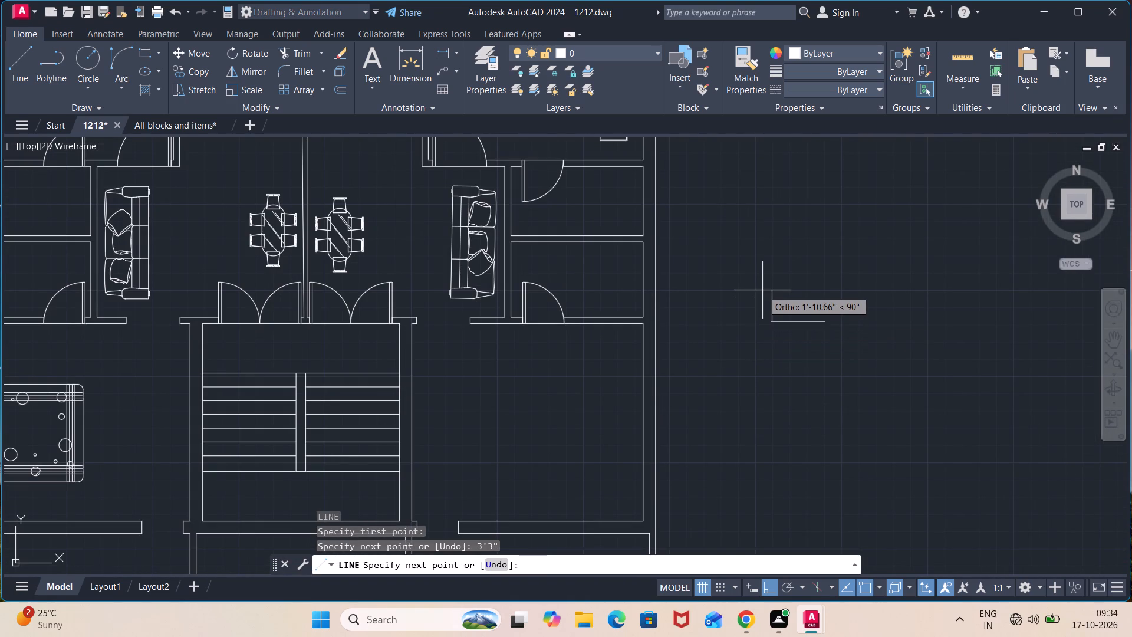
type("3'3\"")
key("Return")
key("Escape")
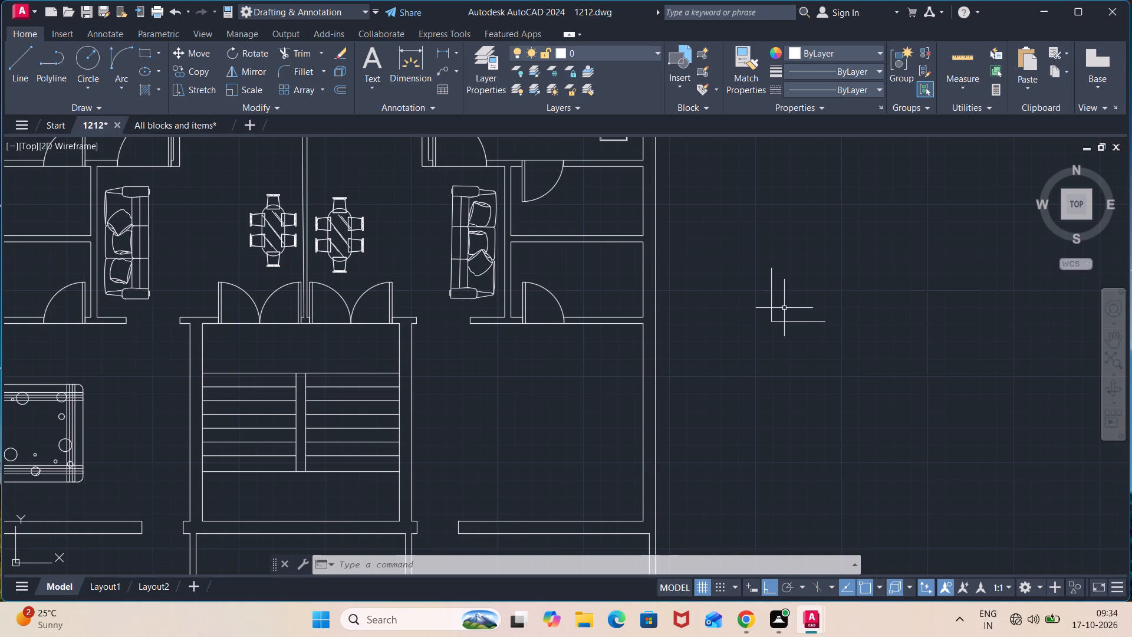
Offset the vertical 3'3" line 2" to the east to form the door leaf.
key("o")
key("Return")
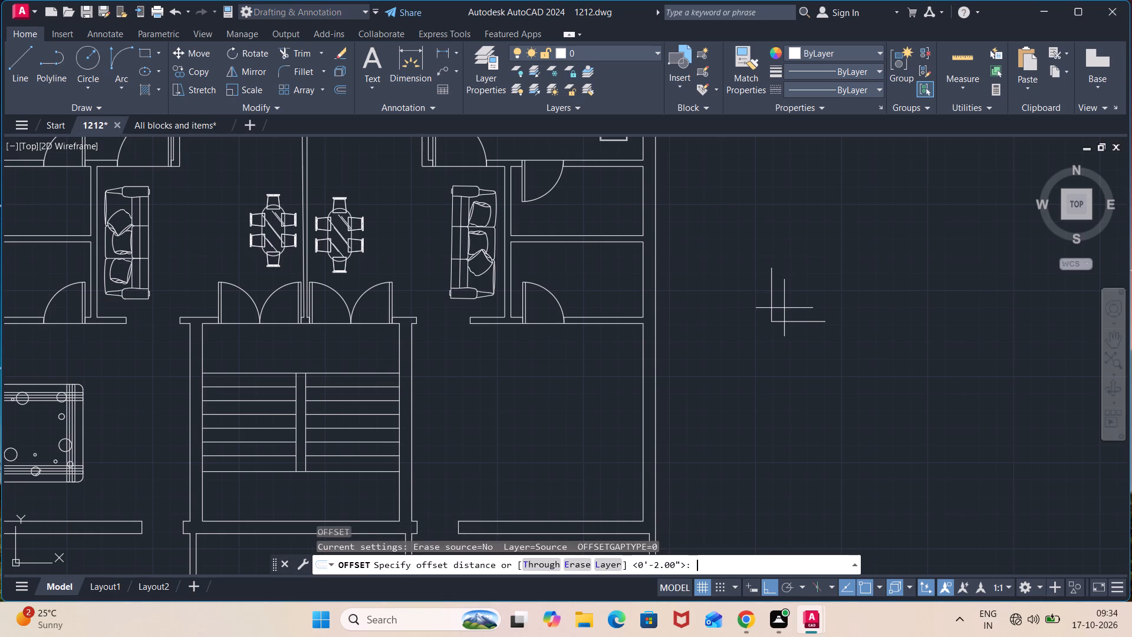
key("Return")
left_click(771, 310)
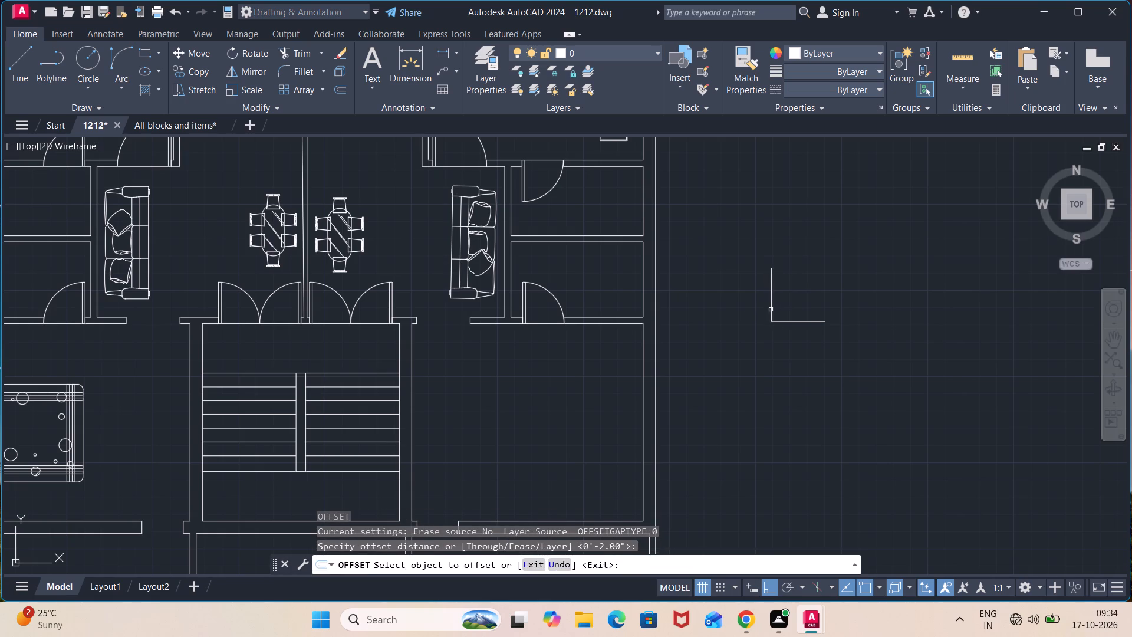
left_click(864, 290)
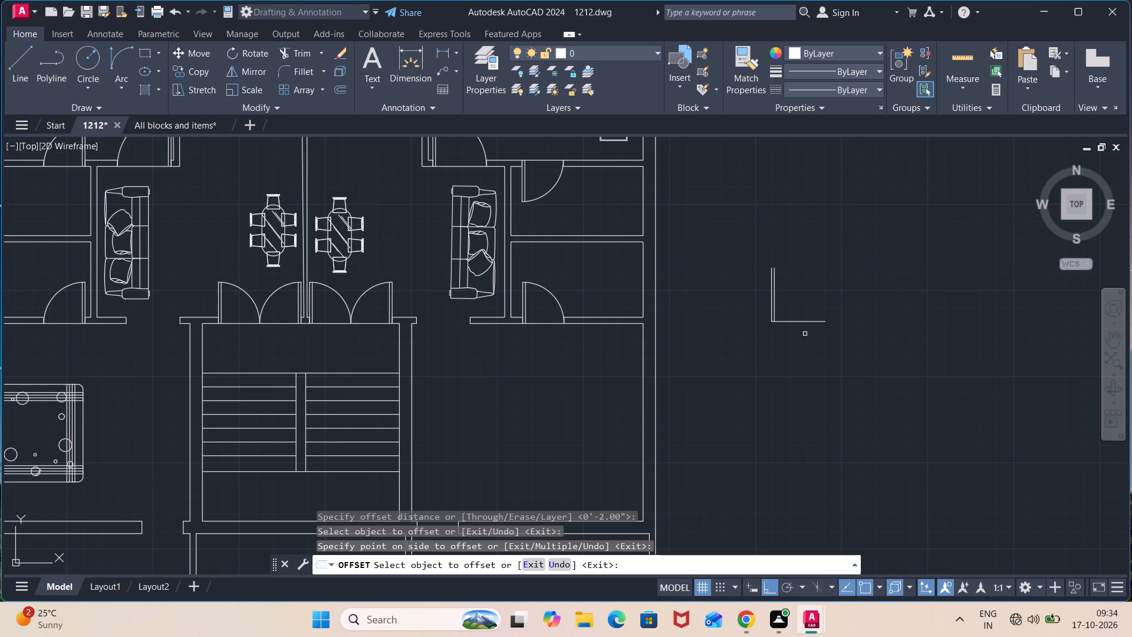
key("Escape")
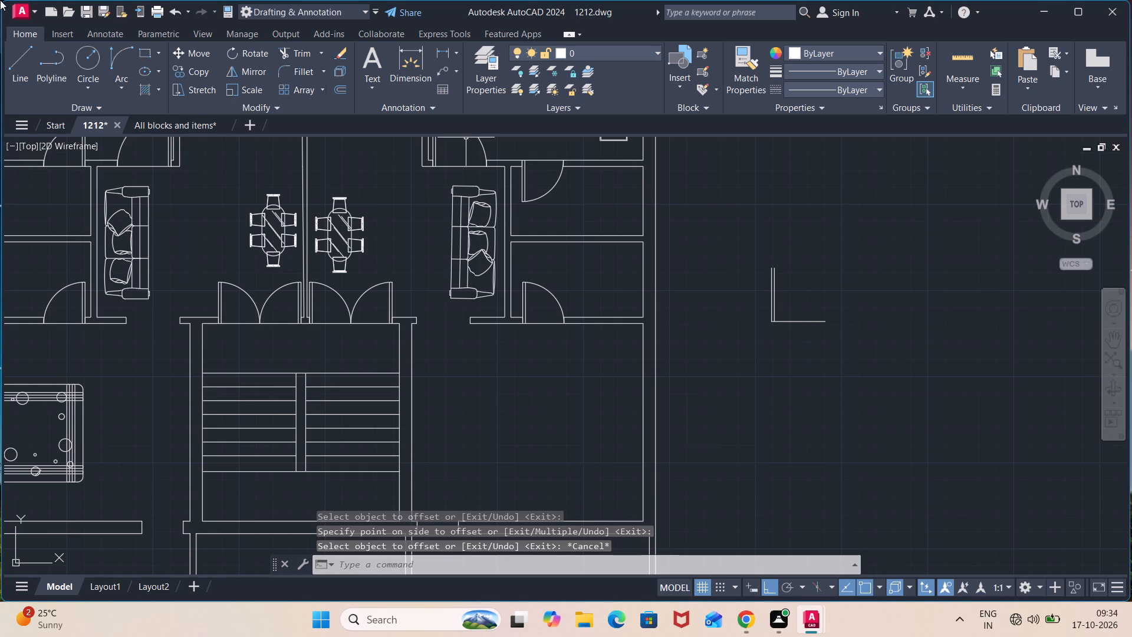
Draw the door's swing as a Start, End, Direction arc from the leaf's outer top end to the base line's east end.
left_click(126, 87)
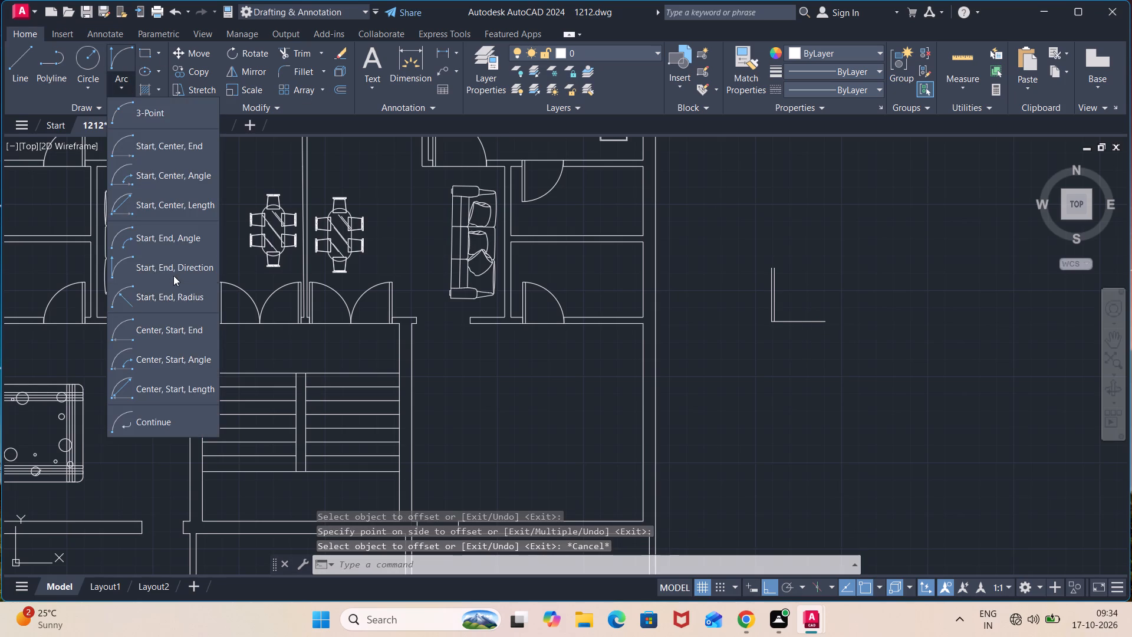
left_click_drag(175, 274, 185, 267)
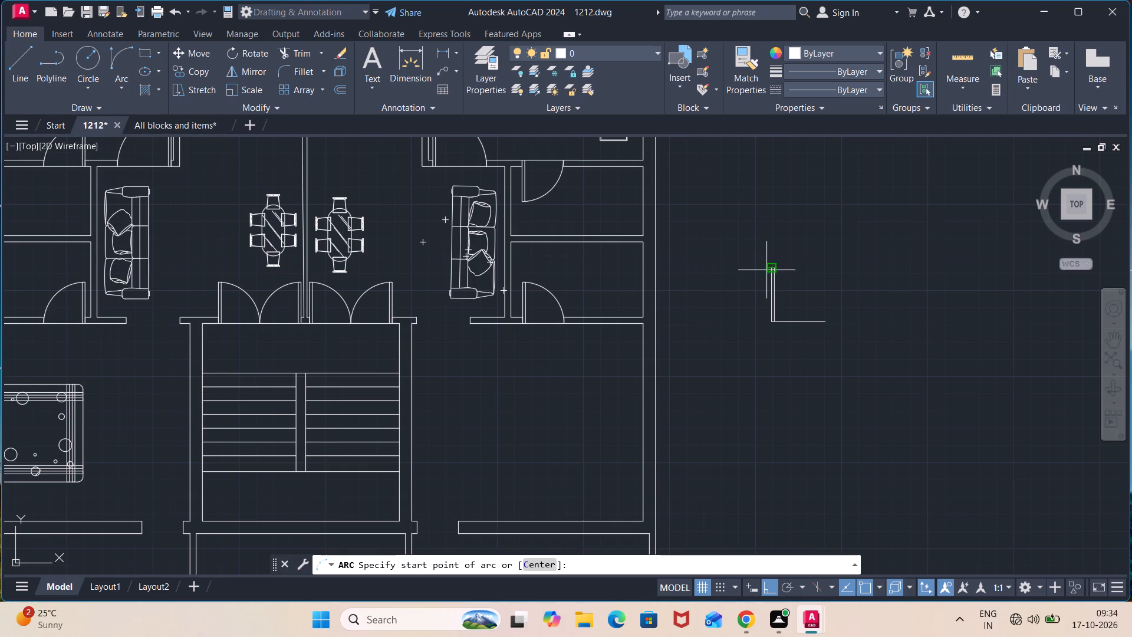
scroll(767, 271, "up", 3)
left_click(776, 260)
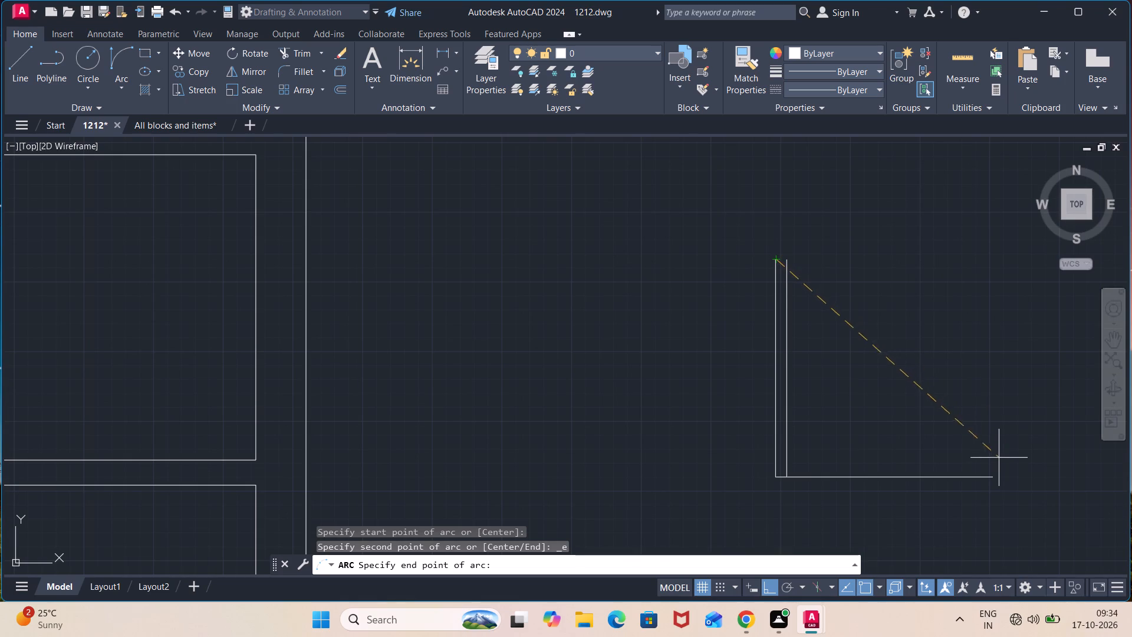
left_click(993, 477)
left_click(979, 397)
Trim the leaf's inner line where it overshoots the swing arc.
scroll(775, 274, "up", 3)
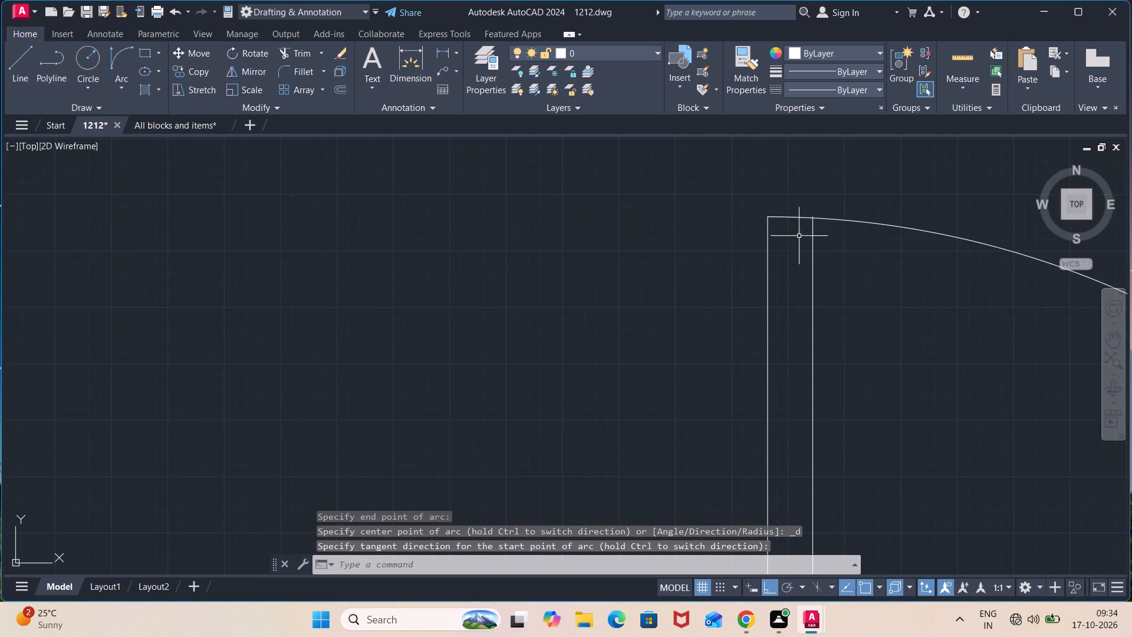
scroll(808, 215, "up", 6)
key("Escape")
type("tr")
key("Return")
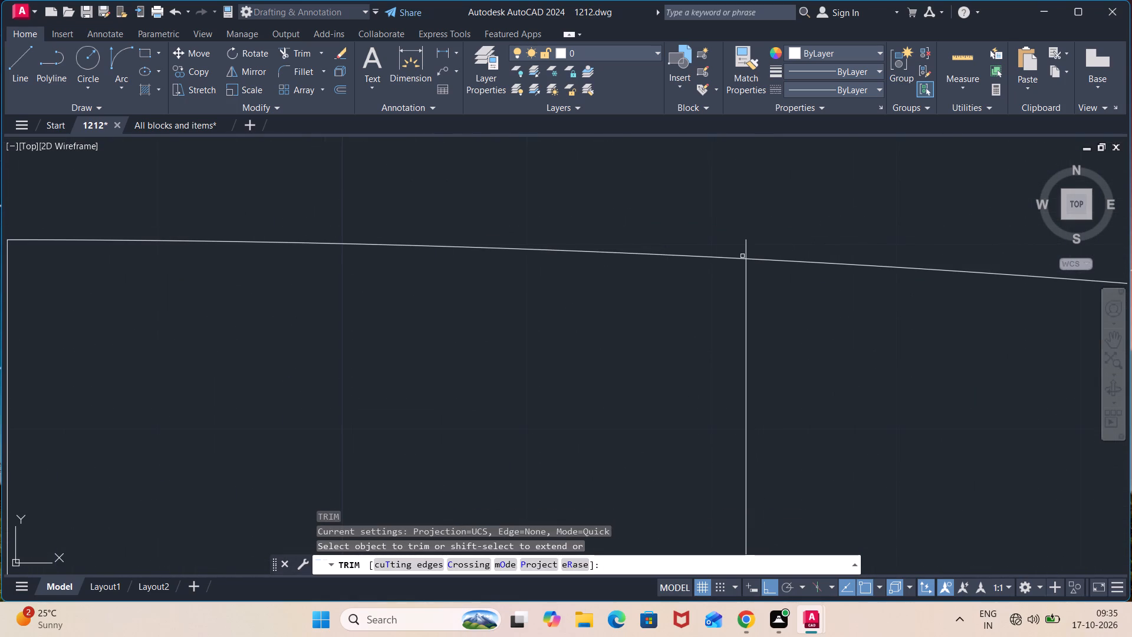
left_click(741, 255)
left_click(757, 247)
scroll(759, 247, "down", 10)
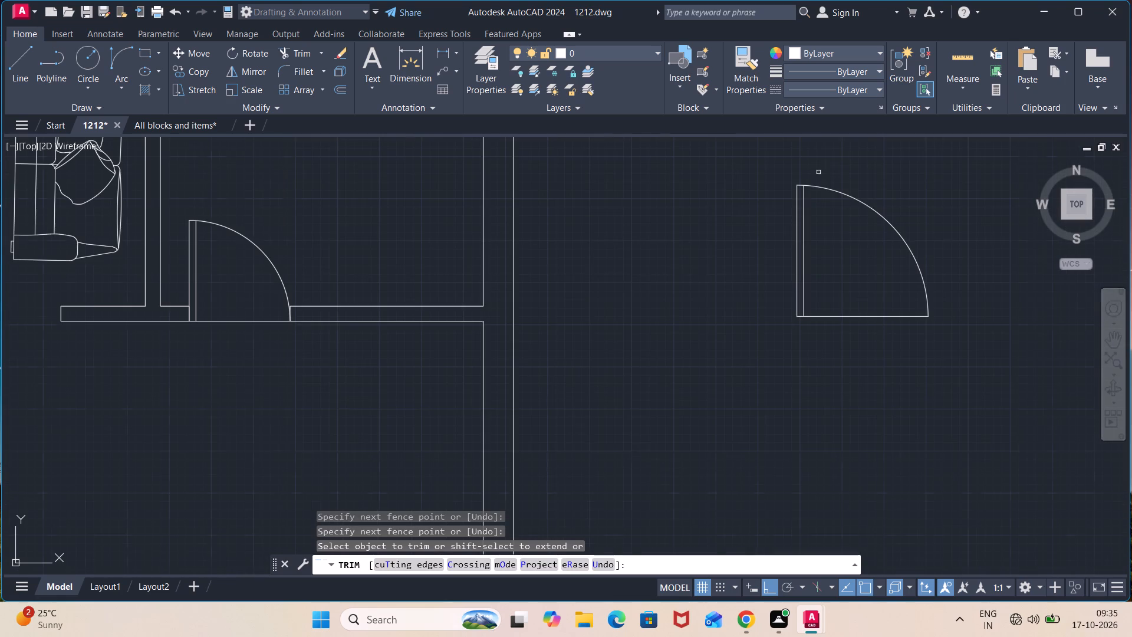
key("Escape")
Rotate the complete 3'3" door symbol 180 degrees about its southwest corner.
left_click(988, 145)
left_click(675, 439)
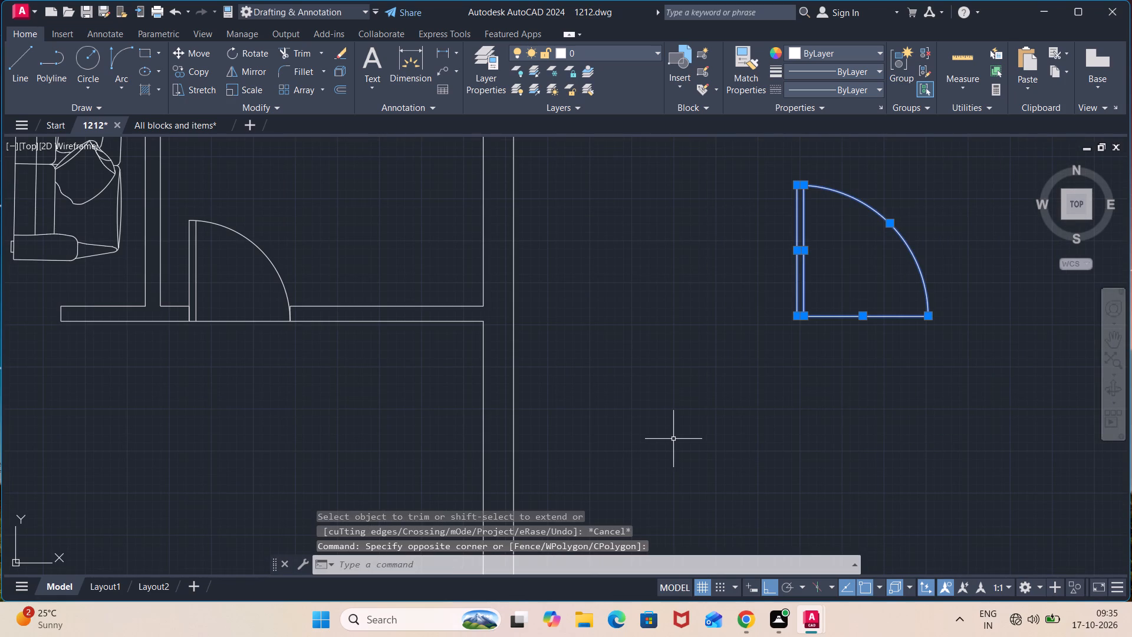
type("ro")
key("Return")
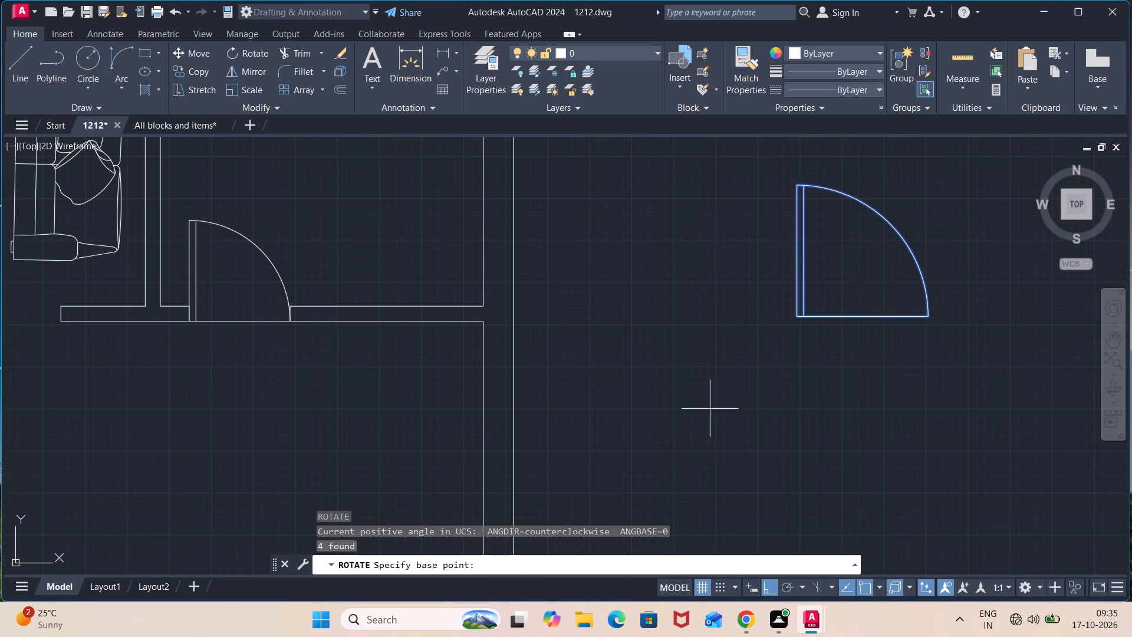
left_click(794, 313)
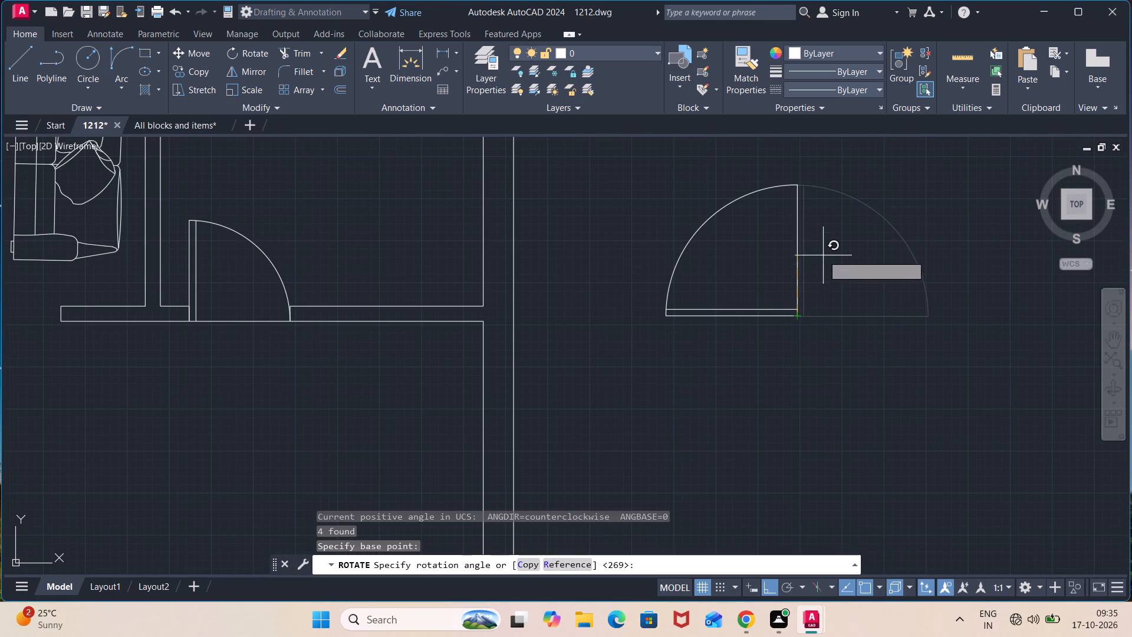
left_click(610, 239)
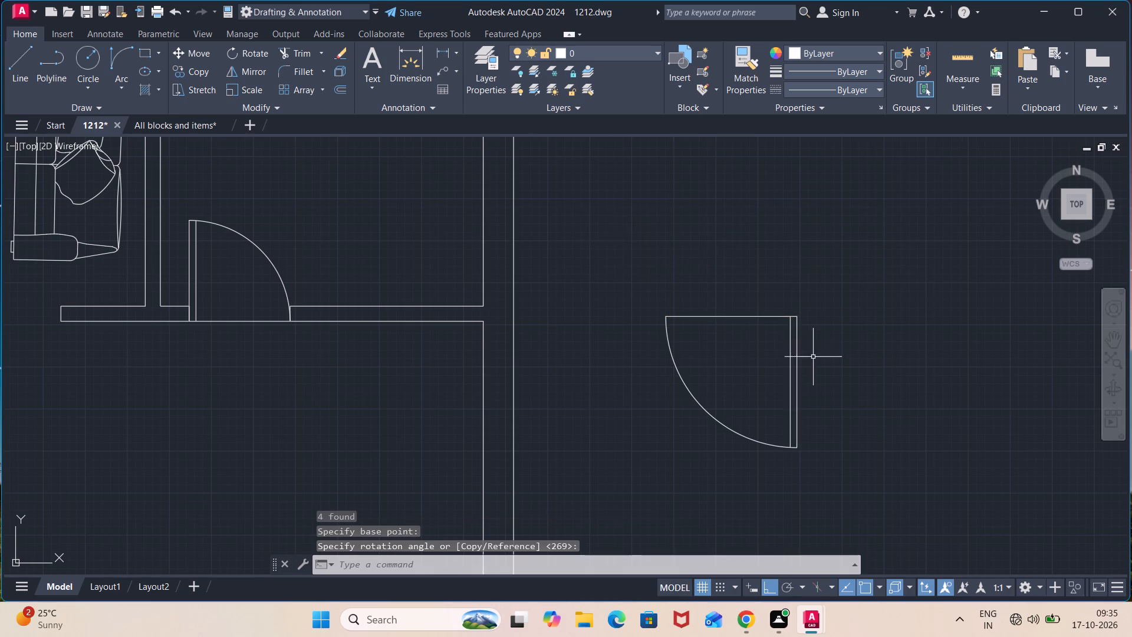
Mirror the rotated door across a vertical line just east of it, keeping the source door.
scroll(813, 359, "down", 3)
middle_click_drag(798, 366, 742, 281)
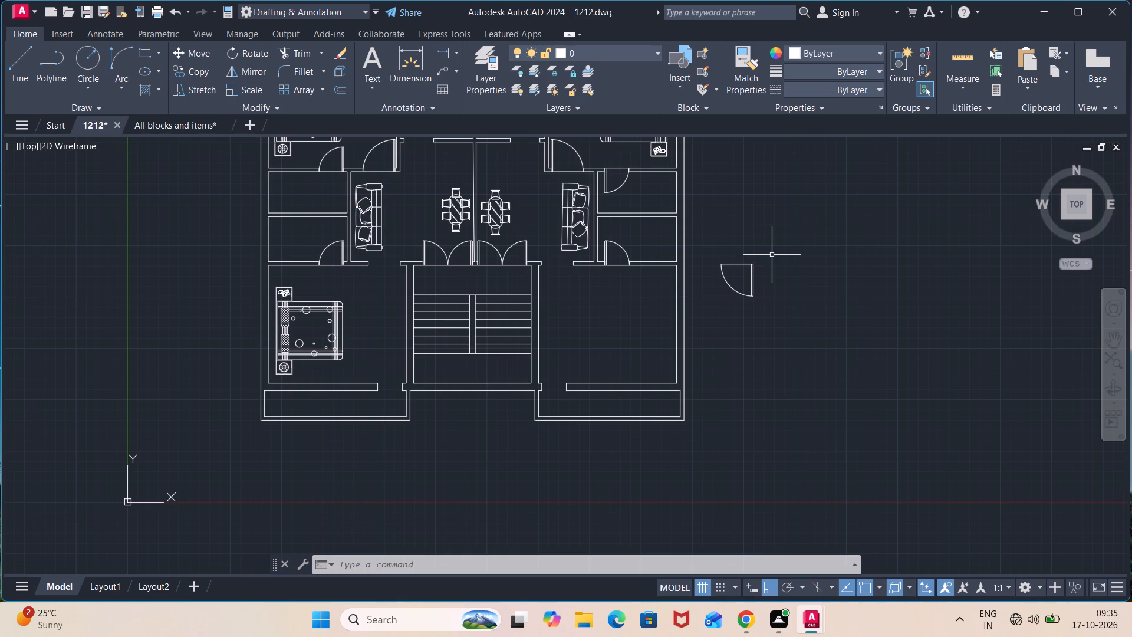
scroll(786, 294, "up", 2)
left_click_drag(713, 189, 713, 195)
left_click(574, 368)
type("mi")
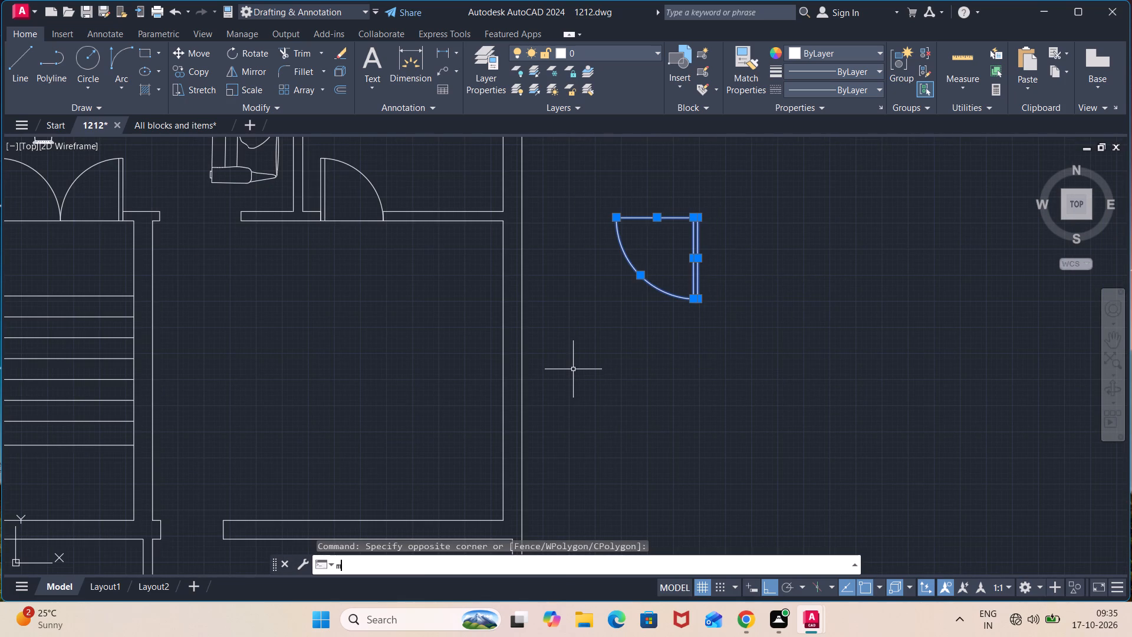
key("Return")
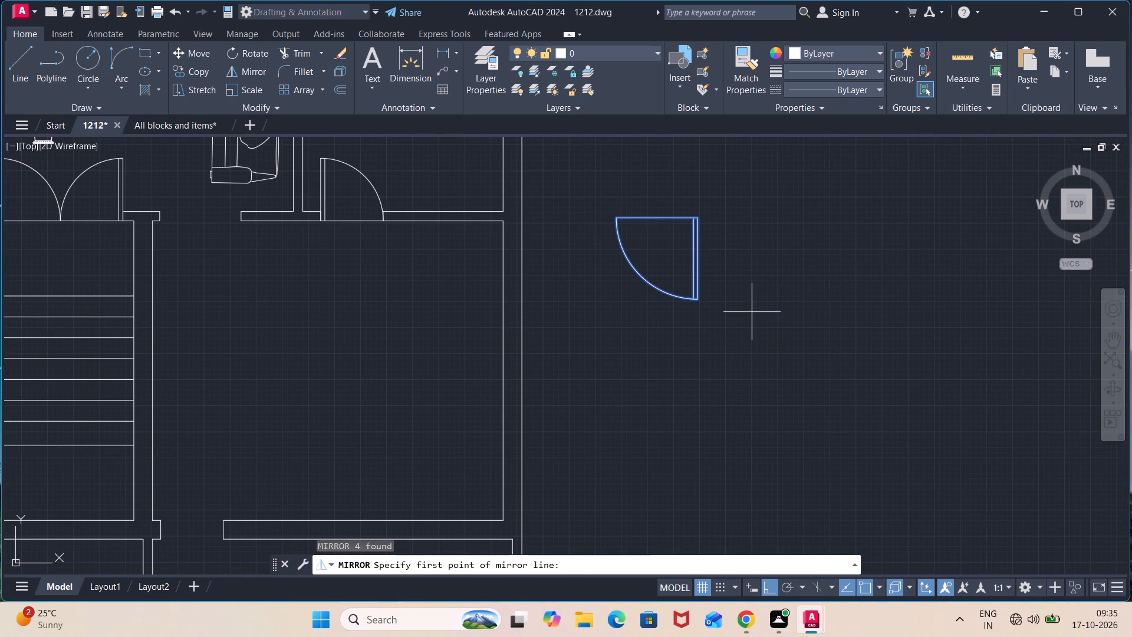
left_click(752, 312)
left_click(748, 198)
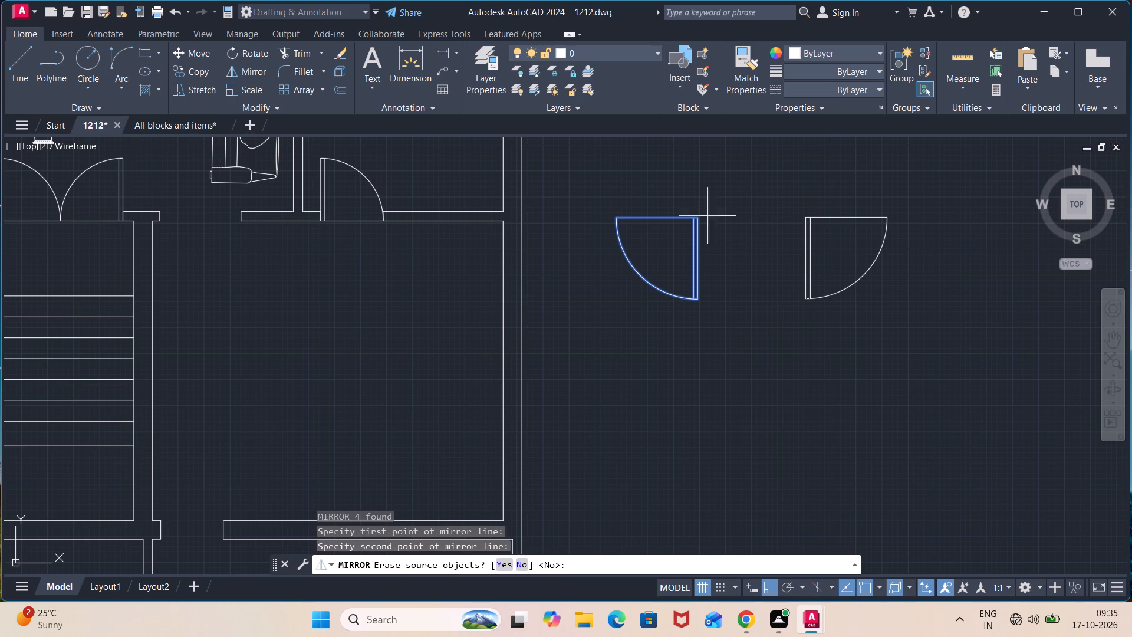
left_click(522, 563)
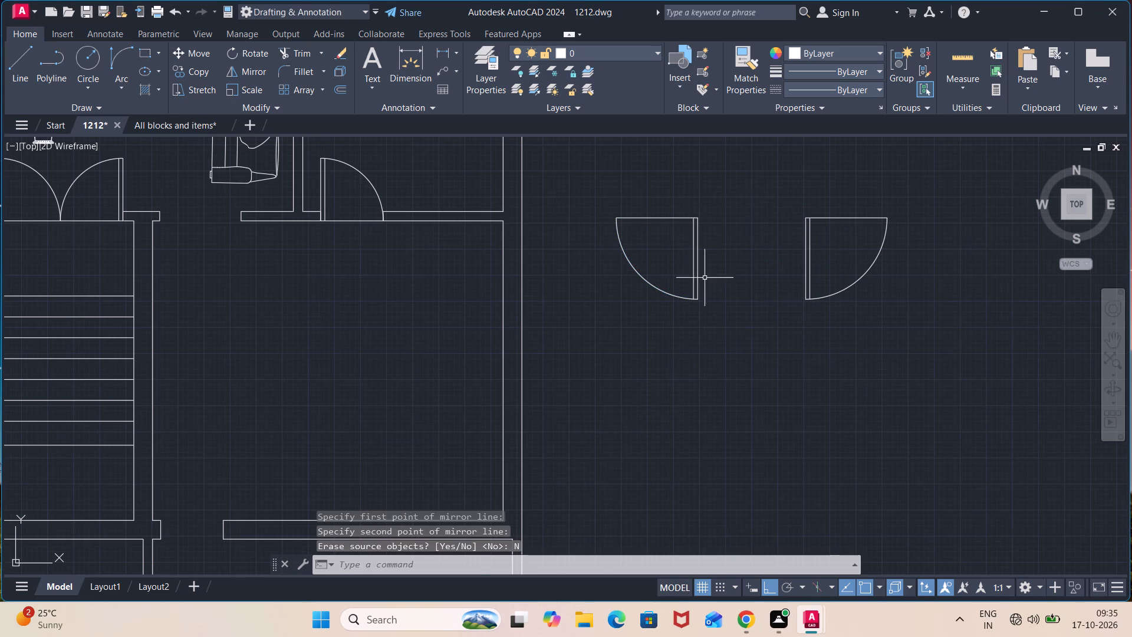
Move the west-swinging 3'3" door by its northeast corner onto the east jamb of the wall opening northwest of the staircase.
left_click(738, 175)
left_click(590, 347)
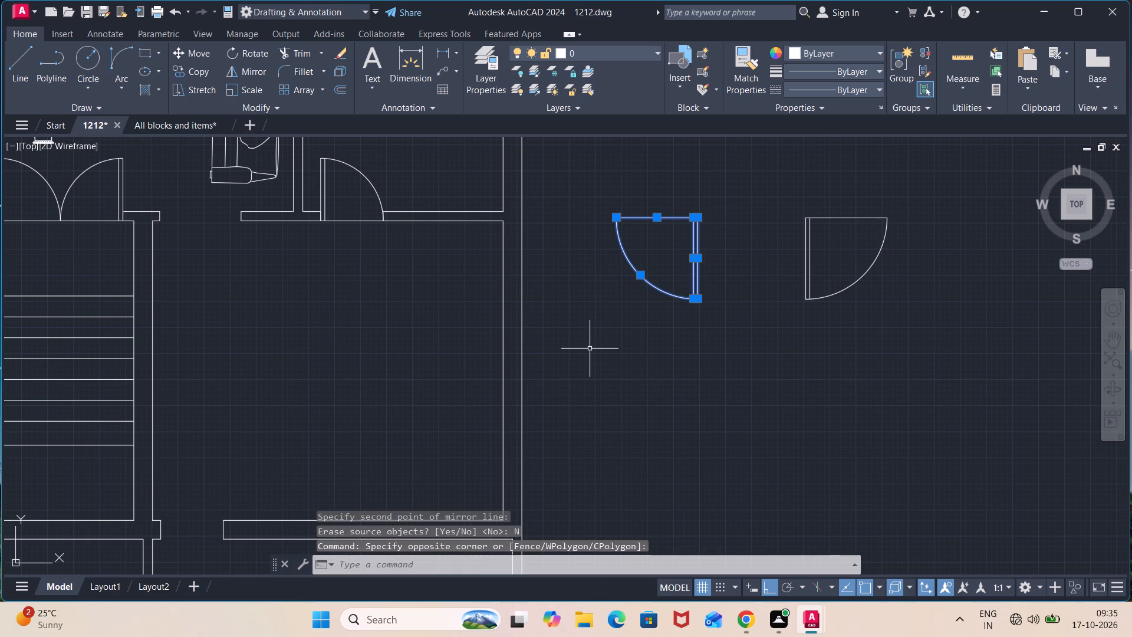
key("comma")
key("BackSpace")
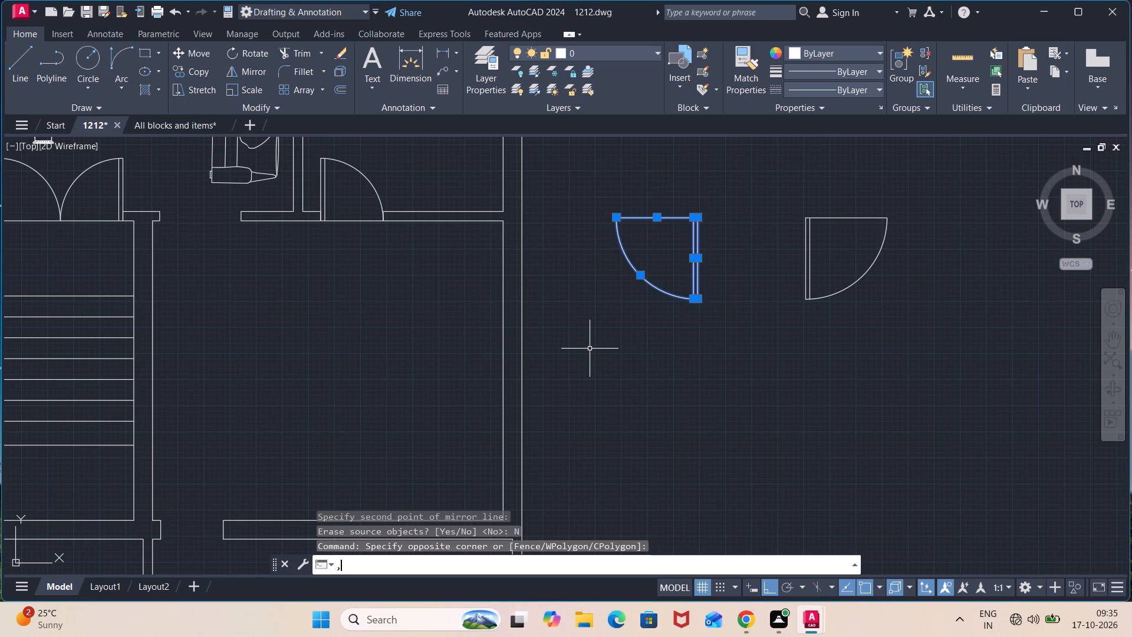
key("m")
key("Return")
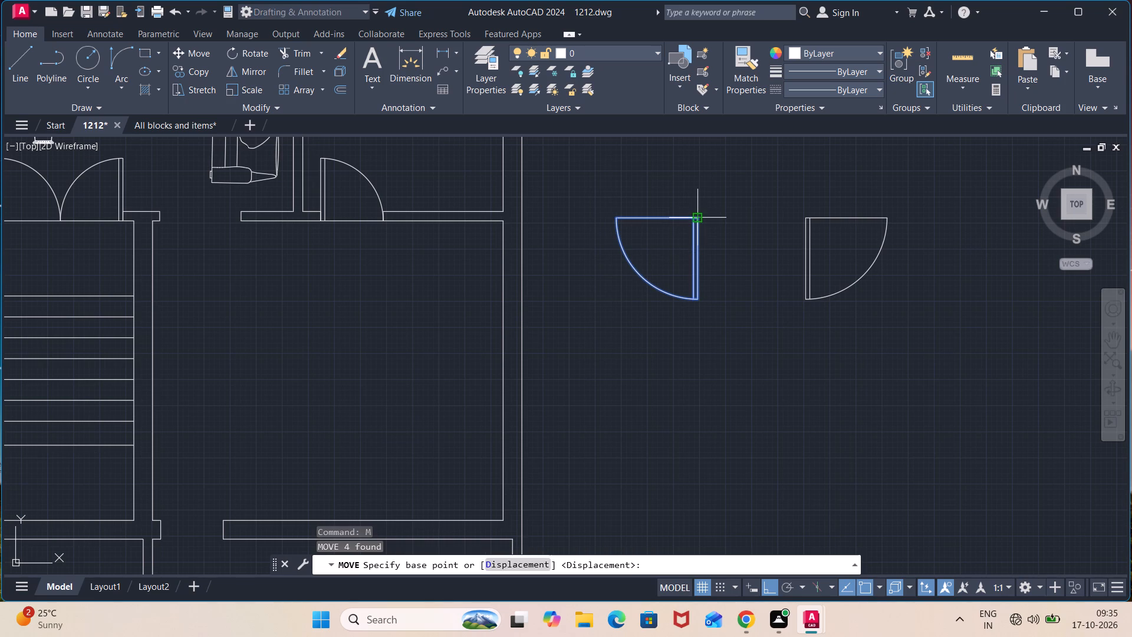
left_click(700, 218)
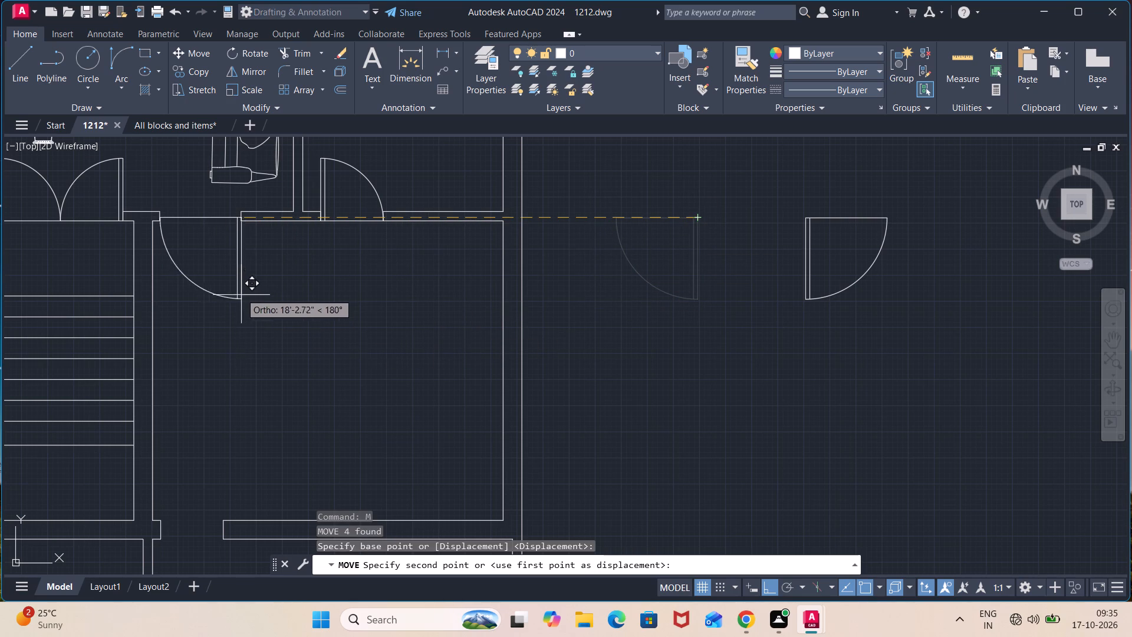
scroll(235, 278, "up", 3)
scroll(235, 206, "down", 3)
middle_click_drag(242, 211, 280, 320)
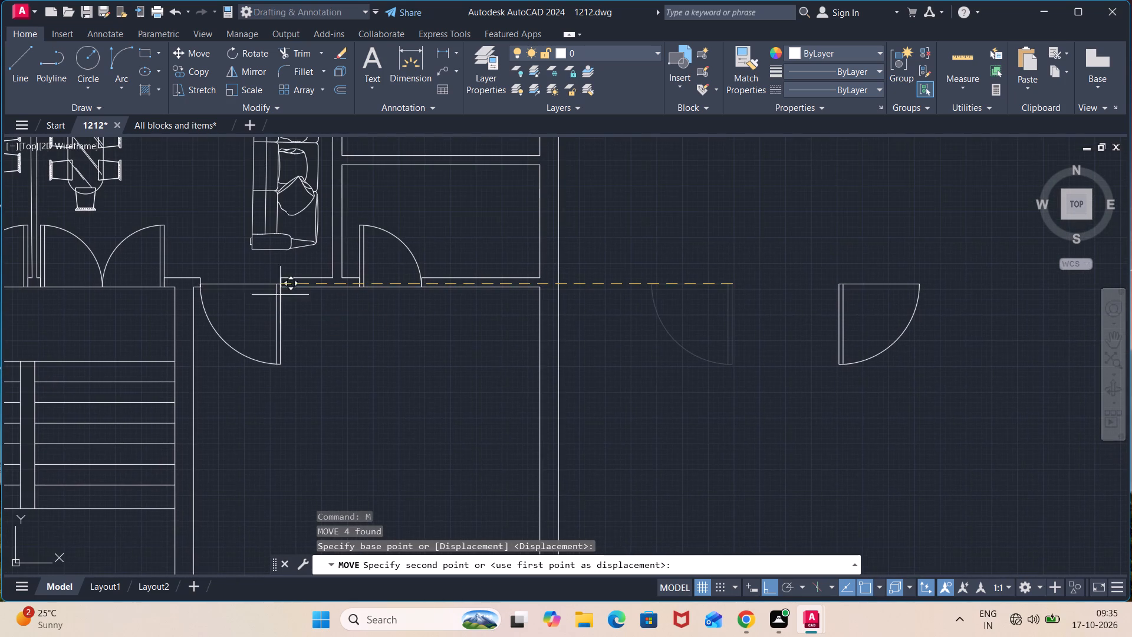
middle_click_drag(158, 323, 739, 326)
scroll(417, 325, "up", 3)
left_click(449, 156)
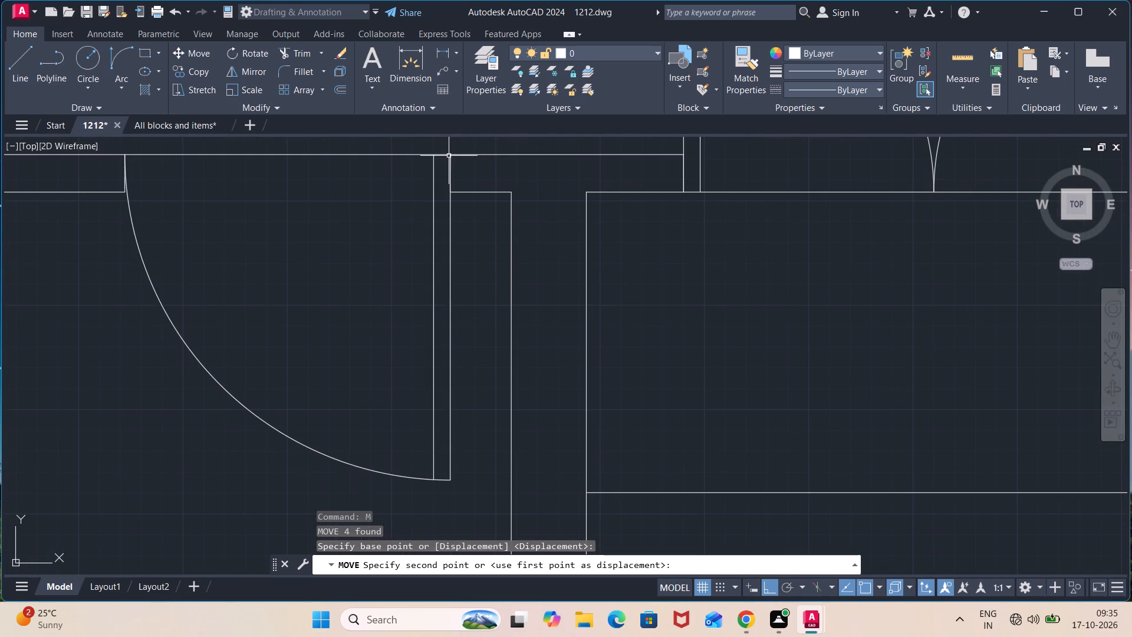
Move the remaining 3'3" door by its northwest corner onto the west jamb of the wall opening northeast of the staircase.
scroll(572, 290, "down", 4)
middle_click_drag(811, 349, 340, 441)
left_click(856, 350)
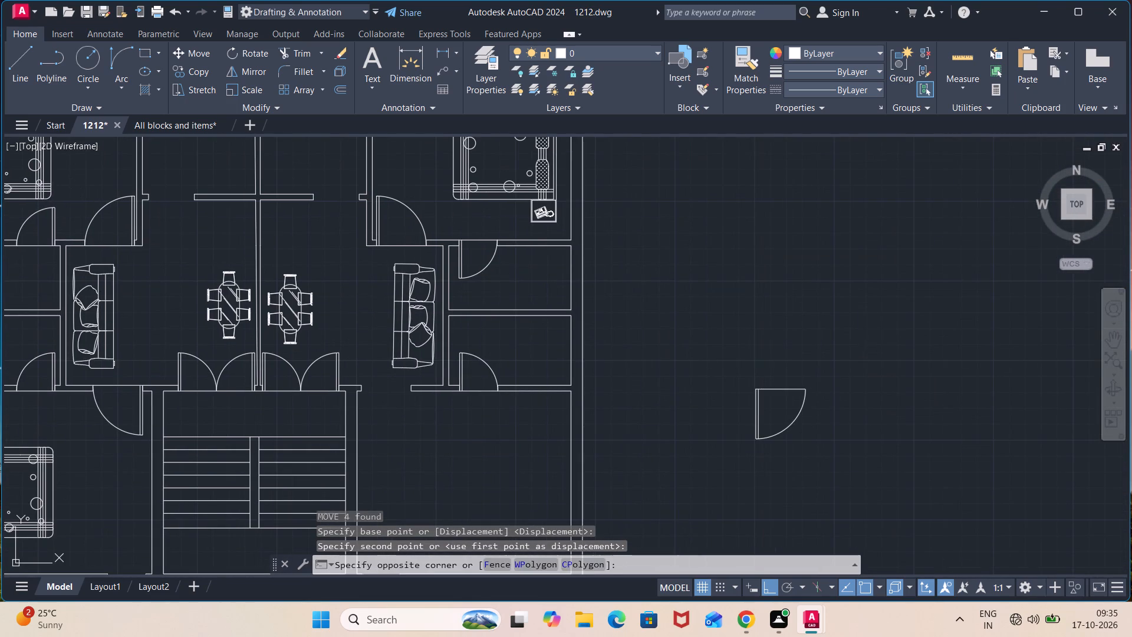
left_click(692, 496)
key("m")
key("Return")
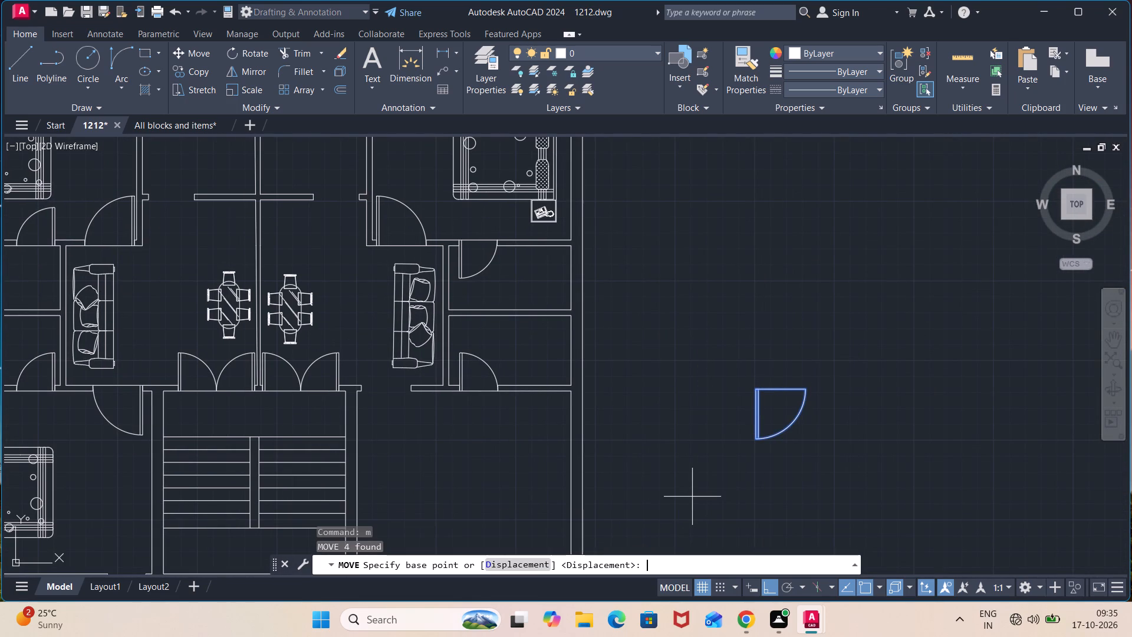
left_click(750, 385)
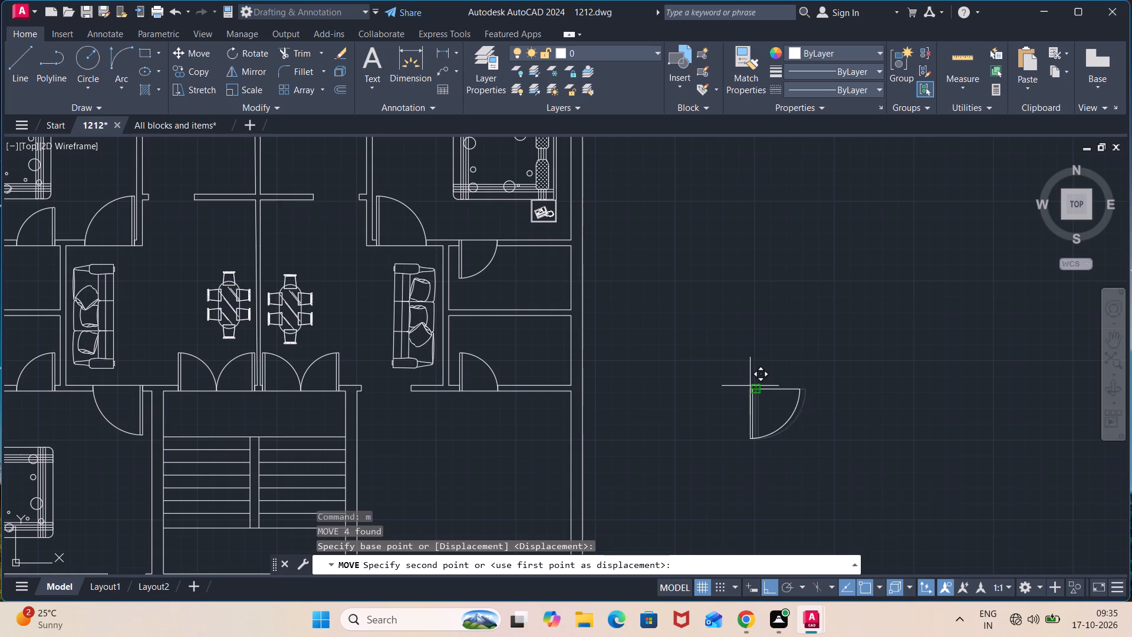
scroll(376, 413, "up", 2)
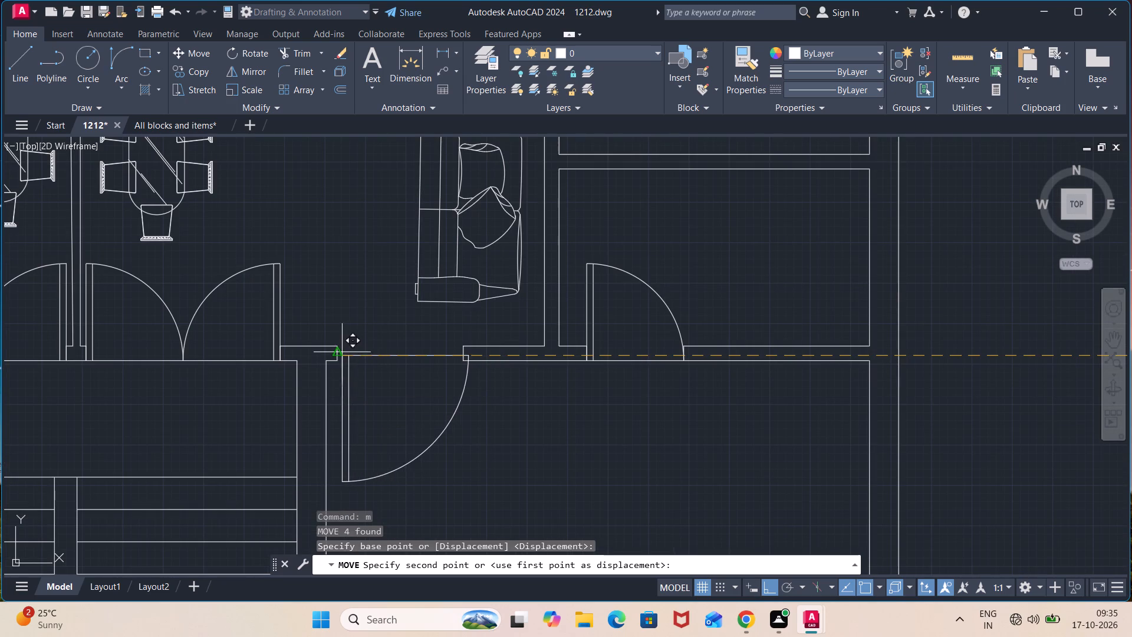
left_click(337, 346)
Measure the width of the door opening in the southeast room's south wall with a temporary linear dimension.
scroll(539, 444, "down", 3)
middle_click_drag(712, 436, 667, 344)
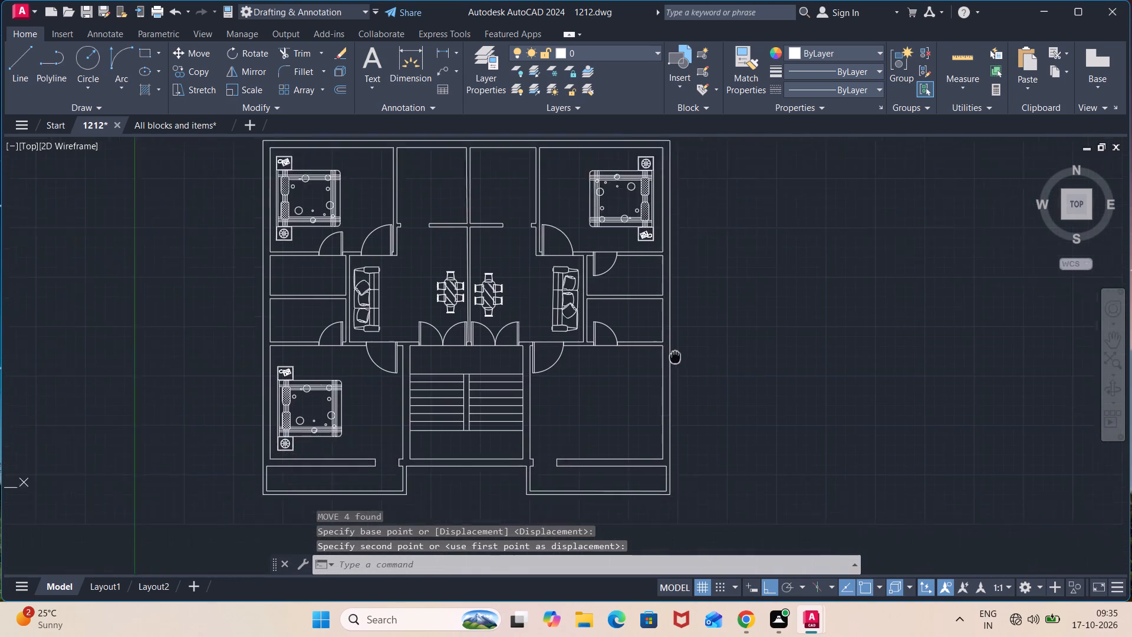
middle_click_drag(667, 344, 636, 288)
scroll(506, 396, "up", 2)
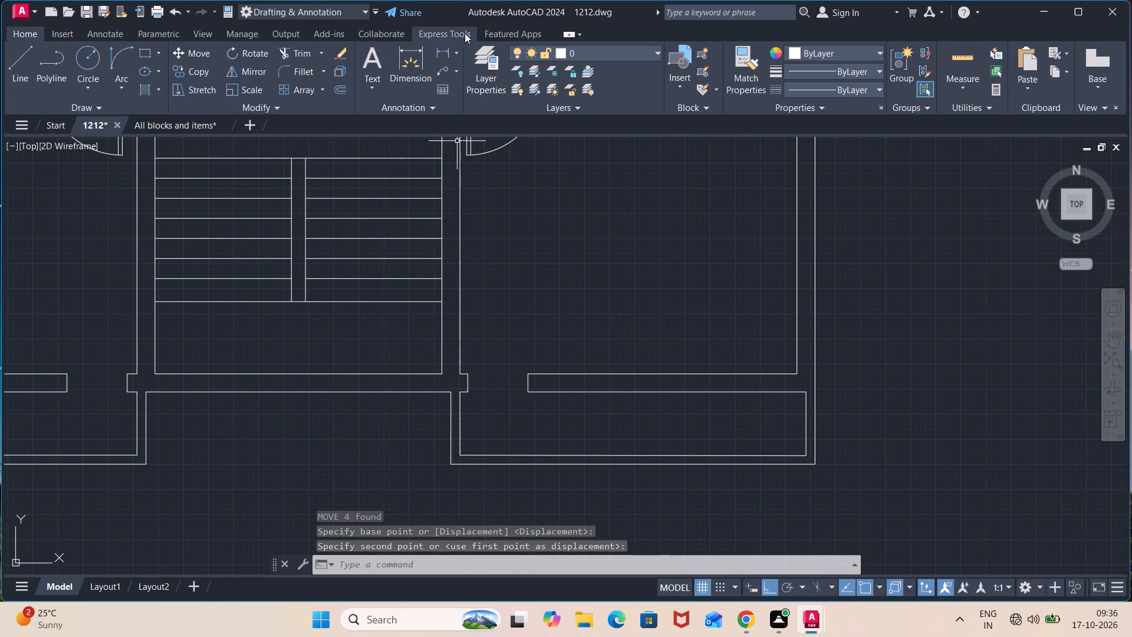
left_click(438, 56)
scroll(496, 431, "up", 2)
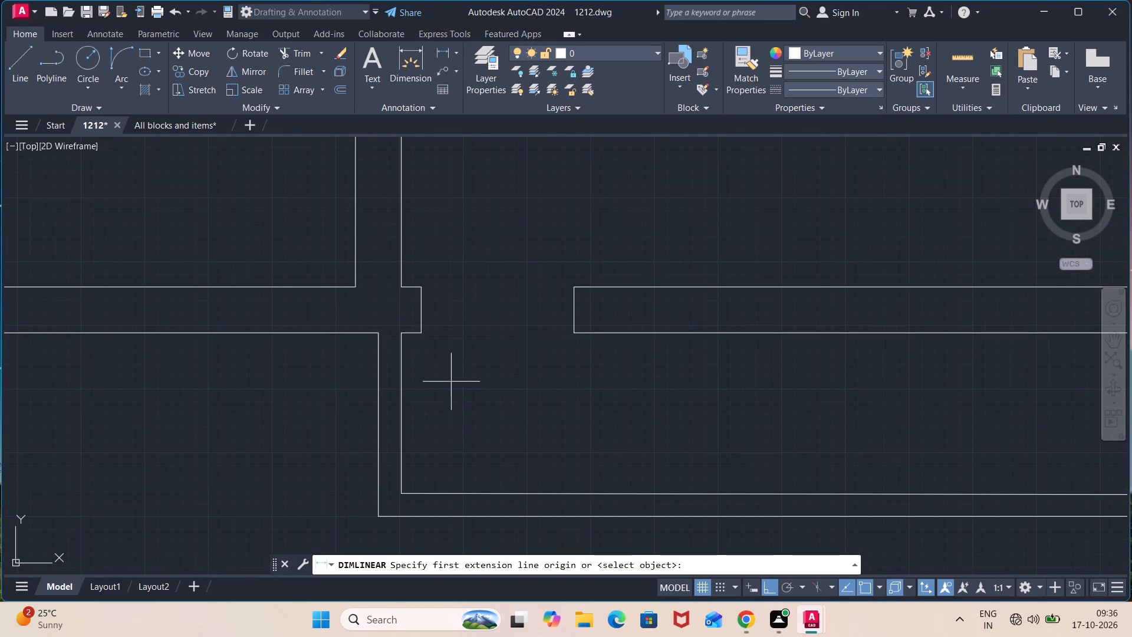
left_click(419, 309)
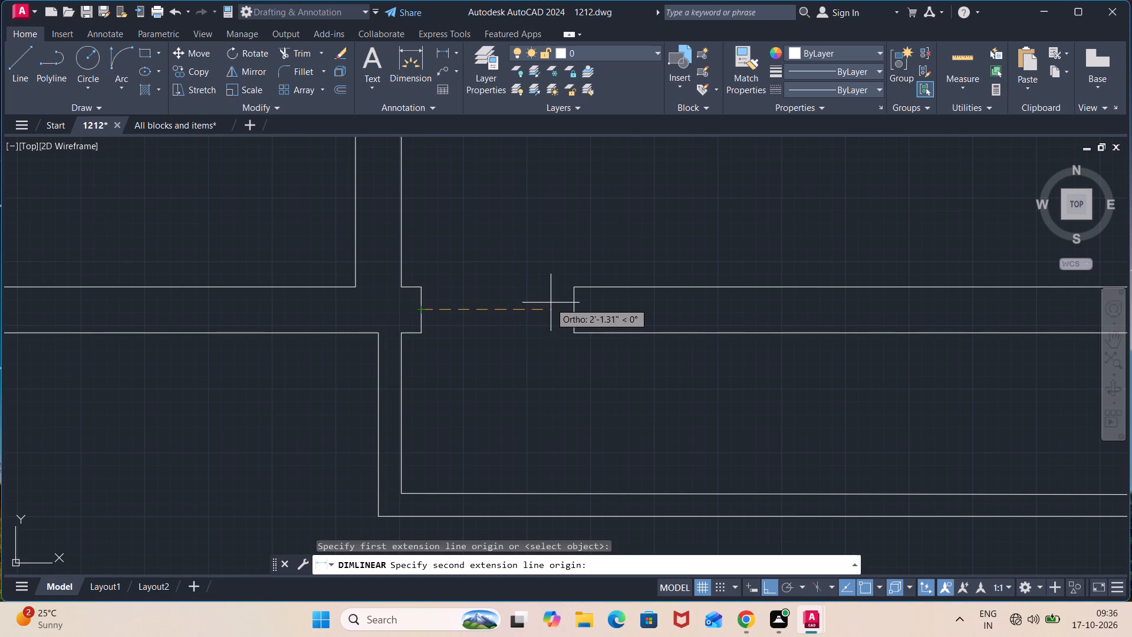
left_click(575, 310)
scroll(525, 316, "up", 4)
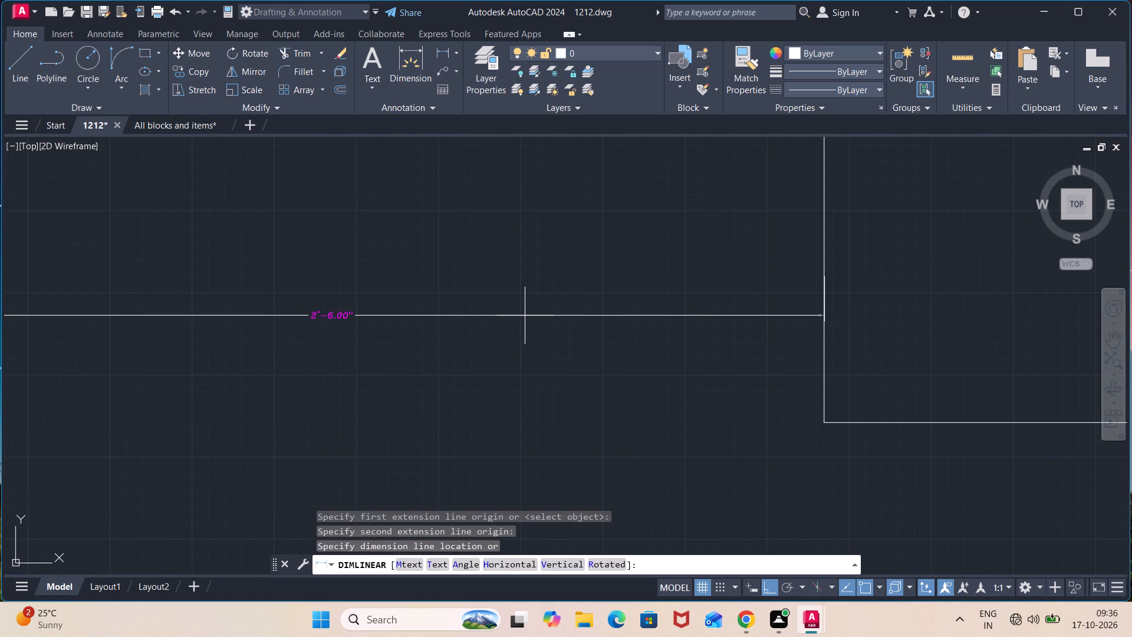
scroll(525, 316, "up", 1)
key("Escape")
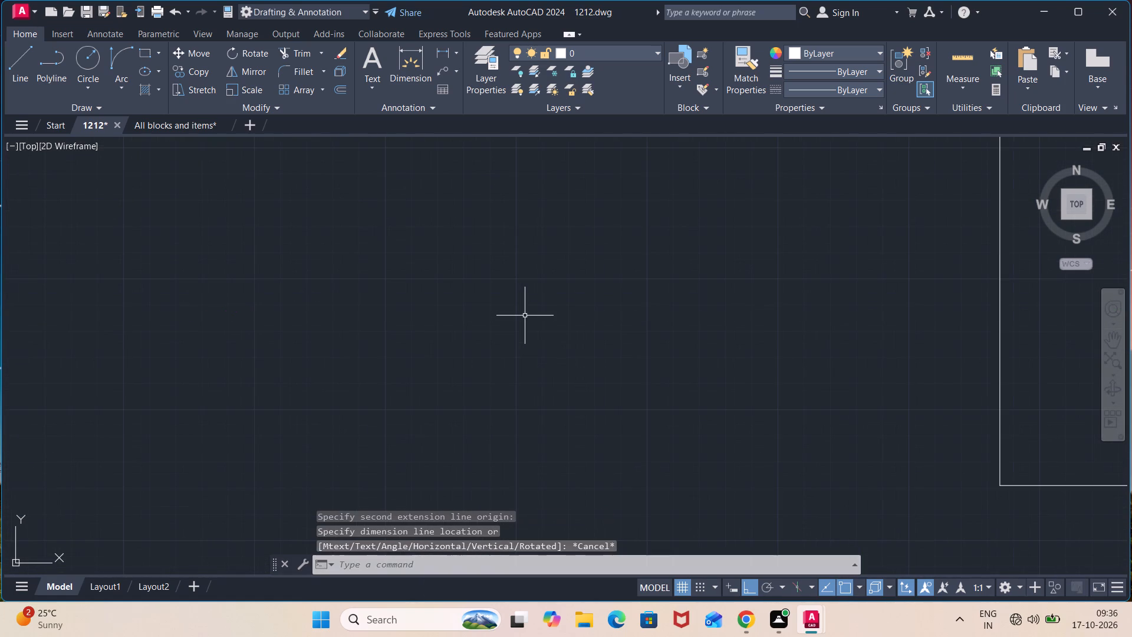
Draw a 2'6" line upward and a connected 2'6" line eastward in the empty space east of the plan.
scroll(525, 317, "down", 4)
scroll(624, 343, "down", 4)
middle_click_drag(909, 338, 645, 389)
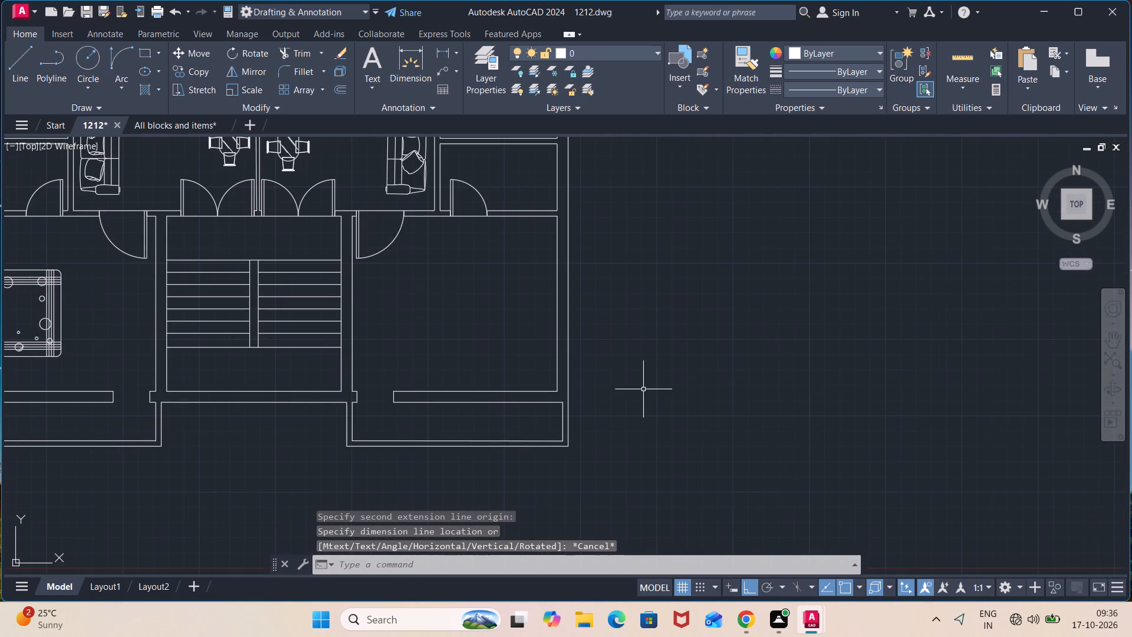
key("l")
key("Return")
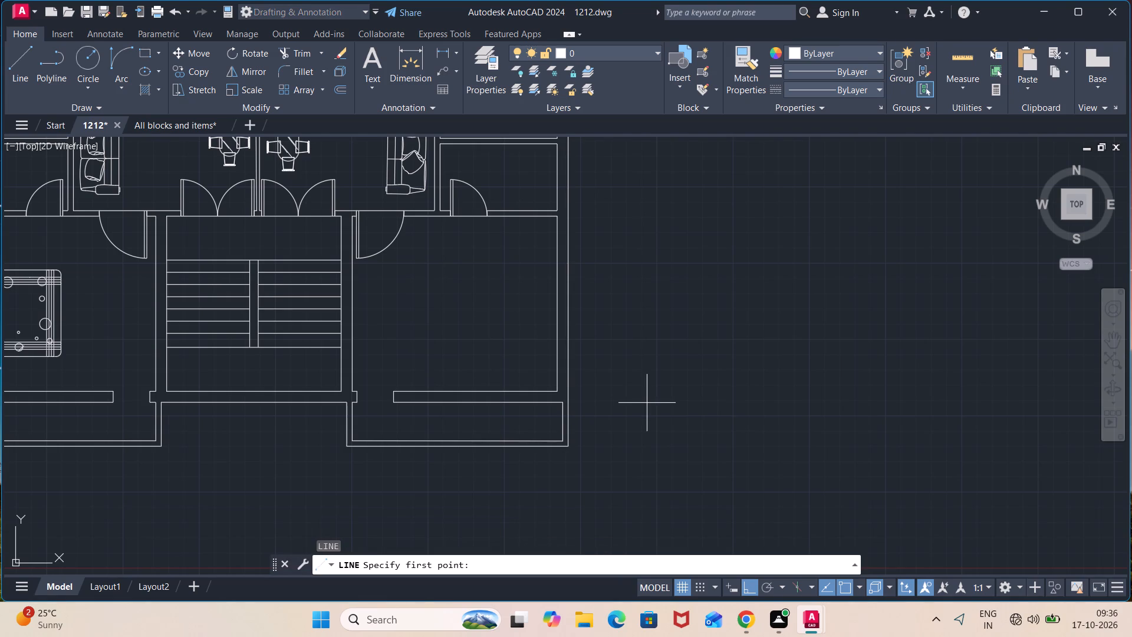
left_click(655, 418)
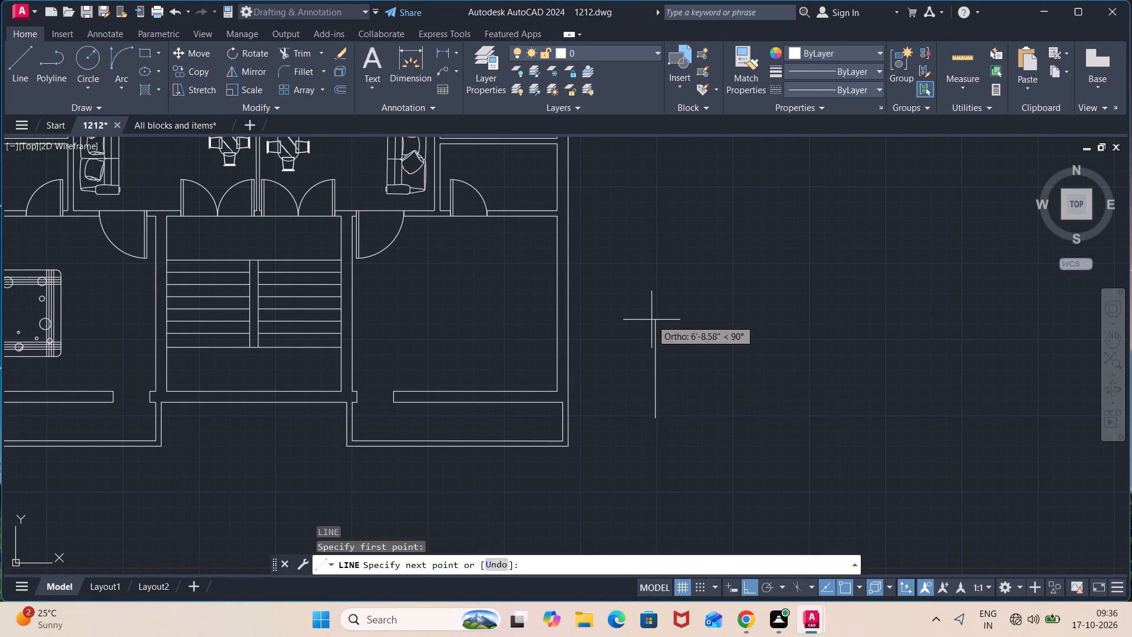
type("2'6\"")
key("Return")
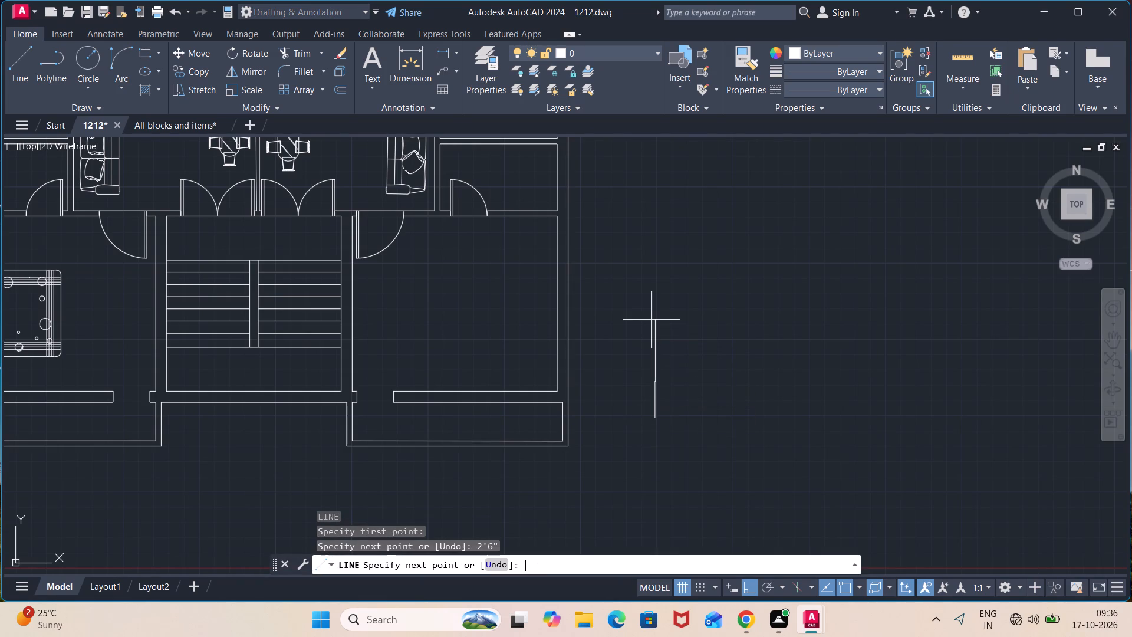
type("2'6\"")
key("Return")
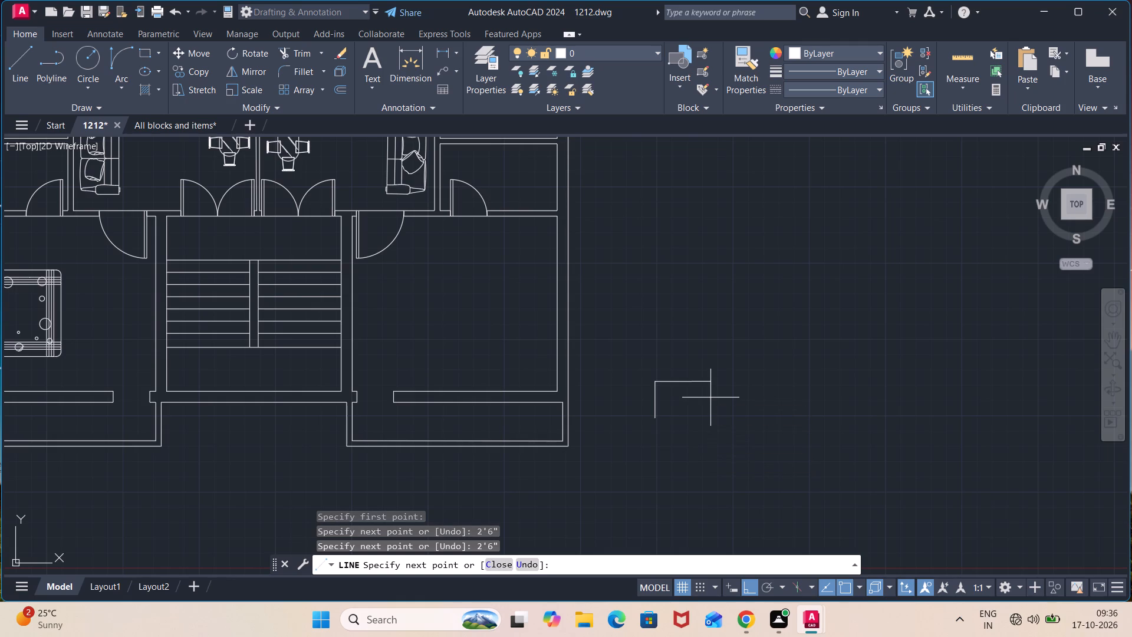
key("Escape")
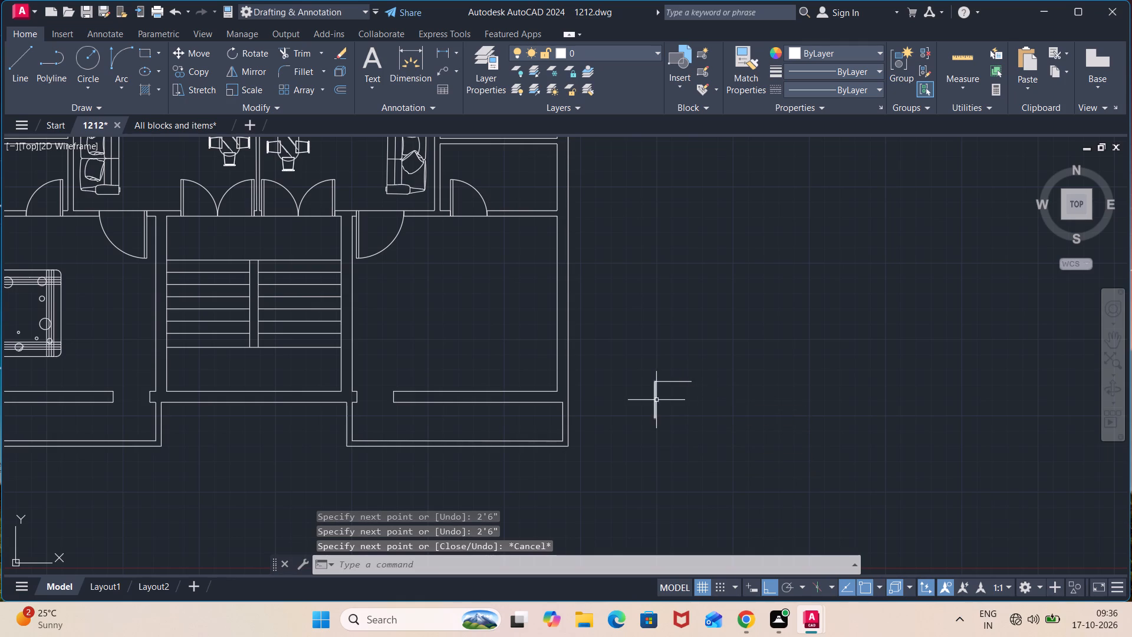
Draw a second right-angled line pair northwest of the first, 2'6" eastward and 2'6" downward.
scroll(719, 312, "up", 1)
key("l")
key("Return")
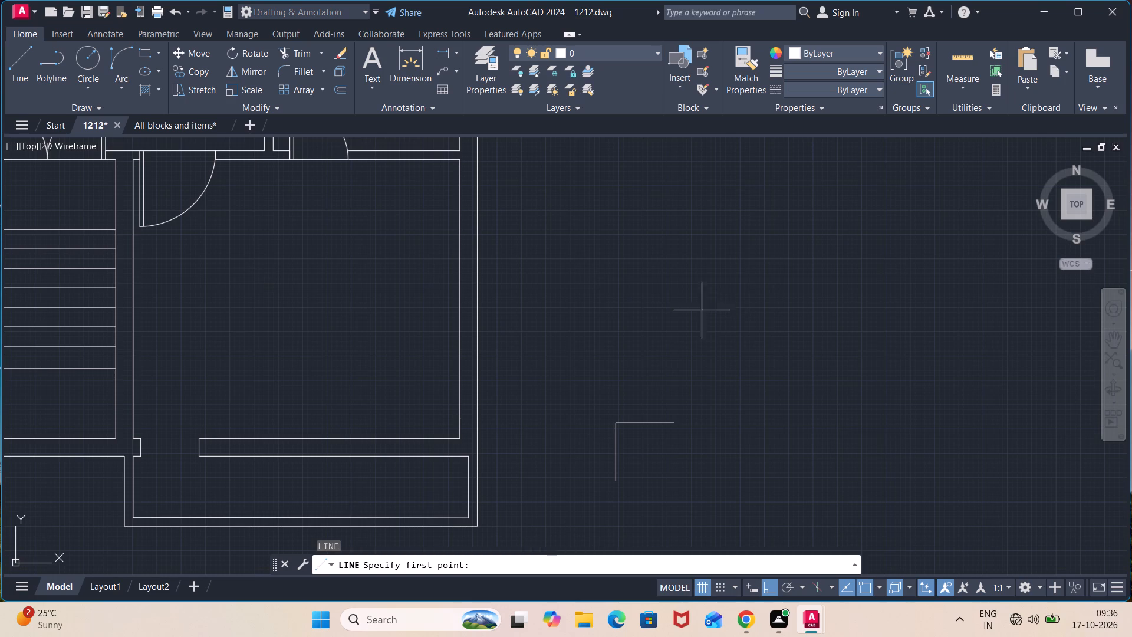
left_click(565, 332)
type("2'")
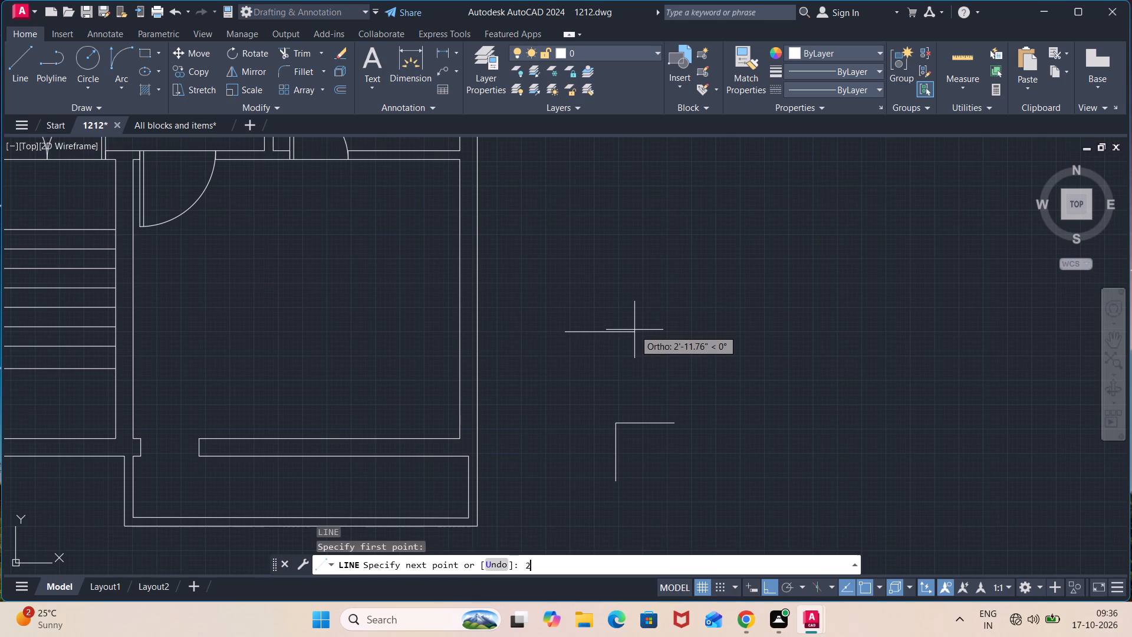
type("6\"")
key("Return")
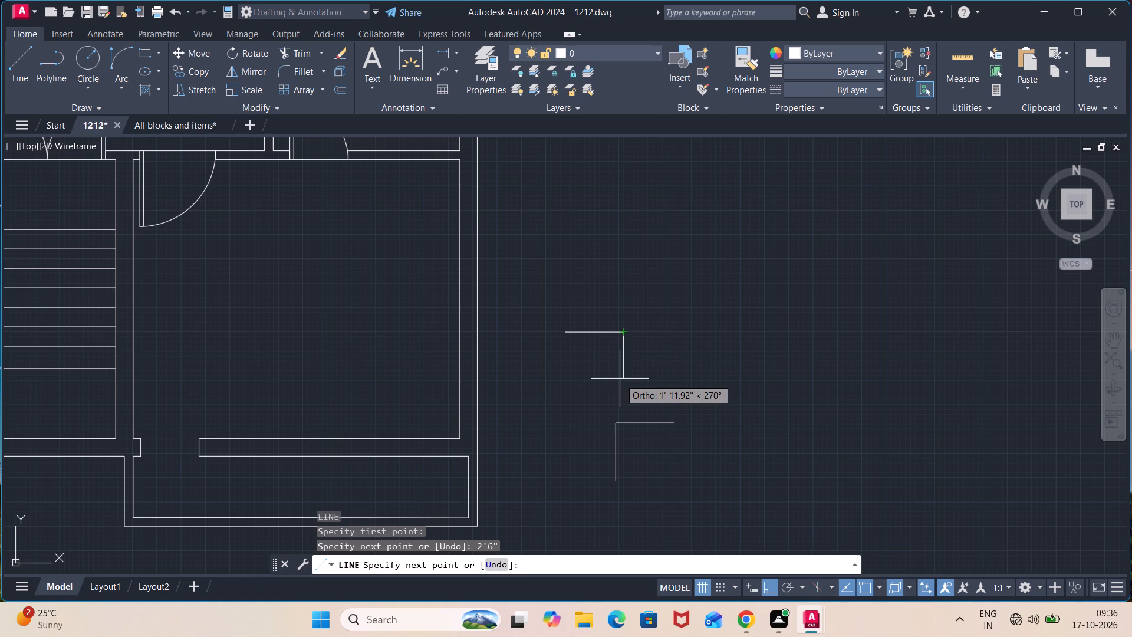
type("2;")
key("BackSpace")
type("'6\"")
key("Return")
key("Escape")
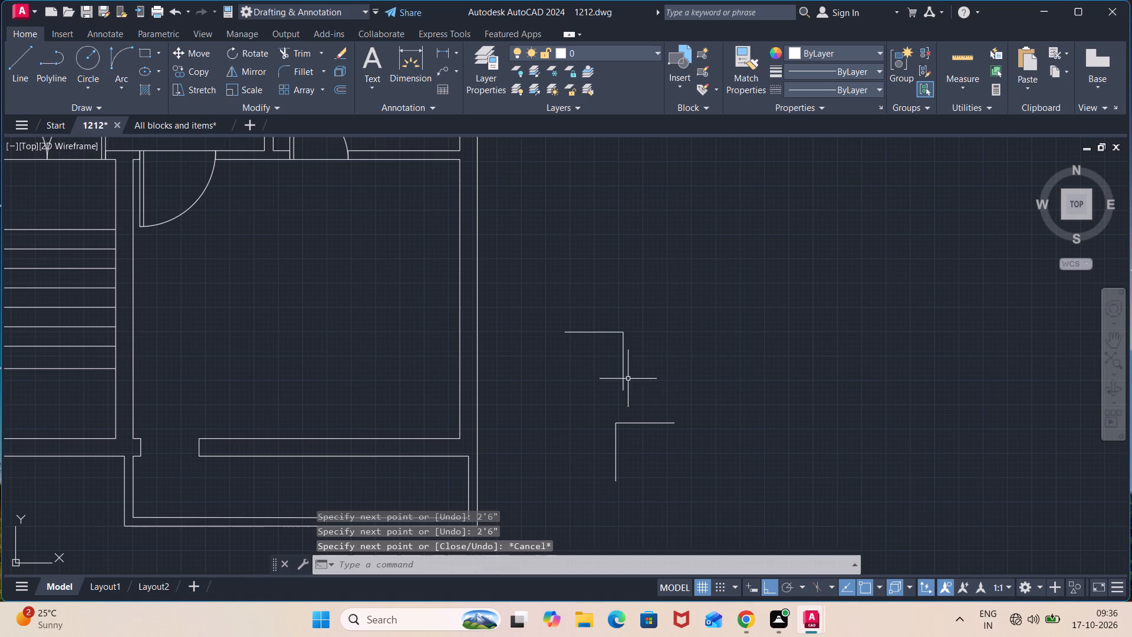
Offset the vertical leaf line of each 2'6" door outline 2" inward.
key("o")
key("Return")
key("Return")
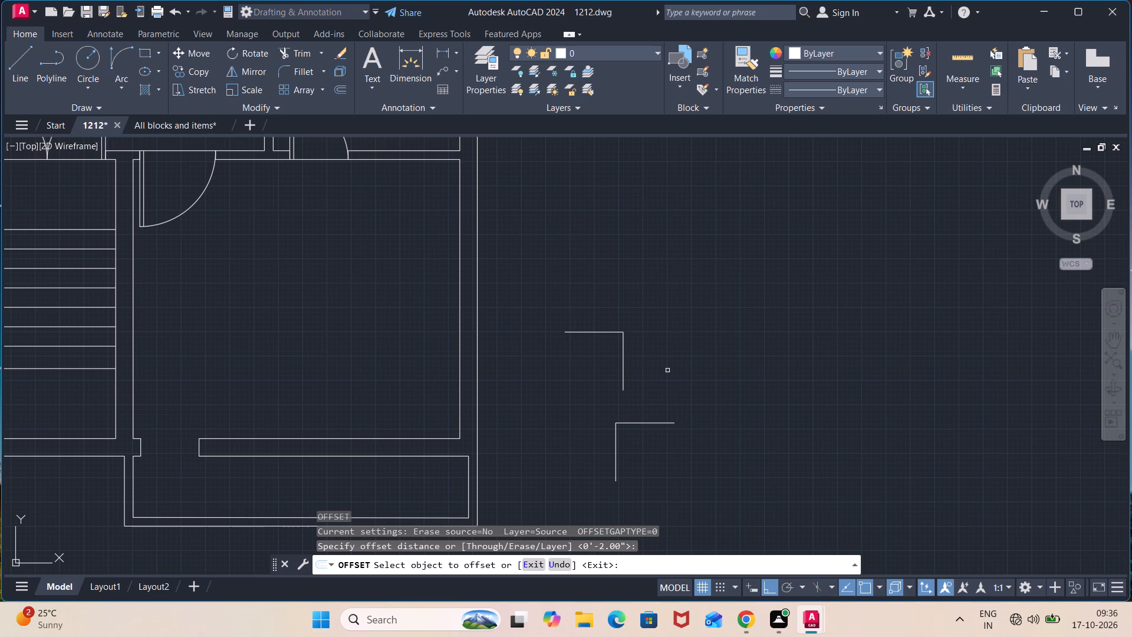
left_click(624, 353)
left_click(558, 388)
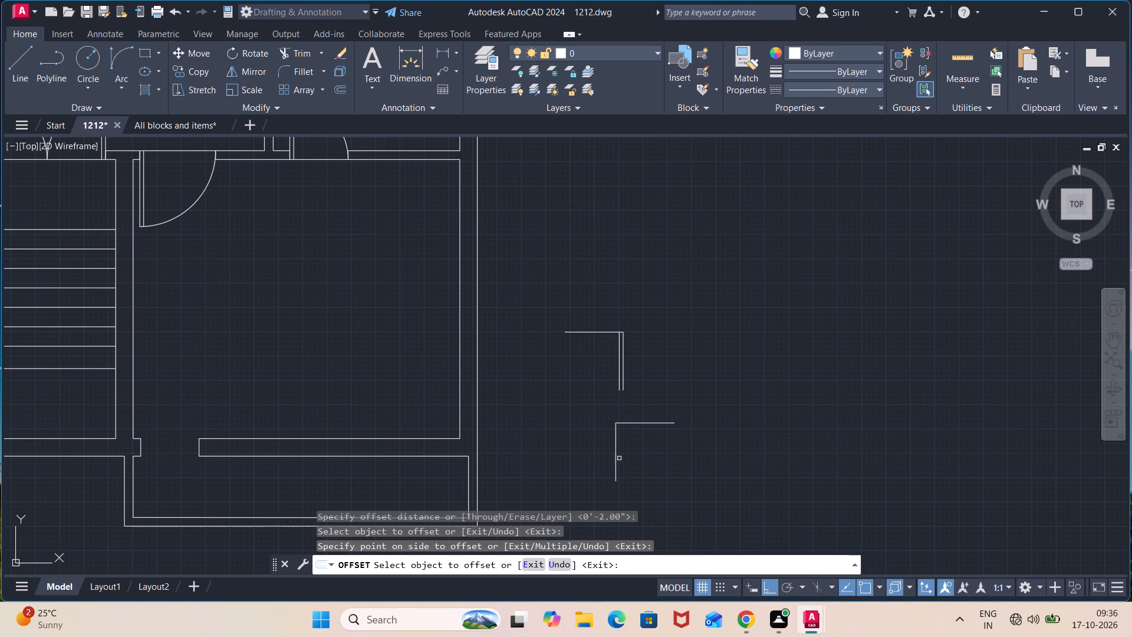
left_click(617, 462)
left_click(640, 455)
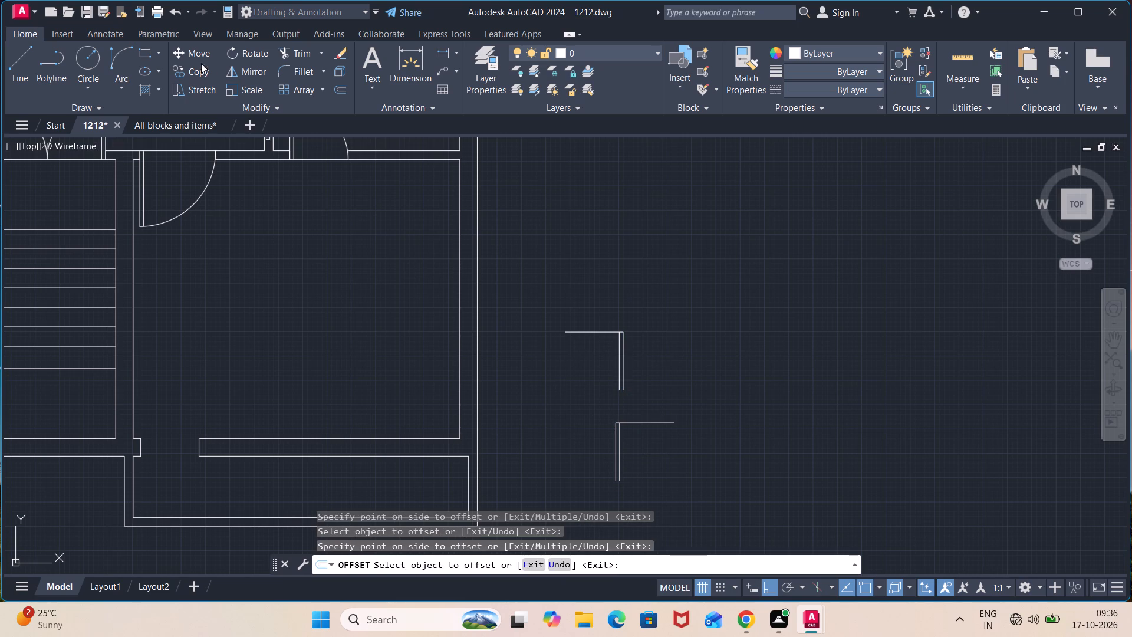
Draw the upper door's swing as a Start, End, Direction arc from the leaf's outer bottom end to the base line's west end.
left_click(108, 83)
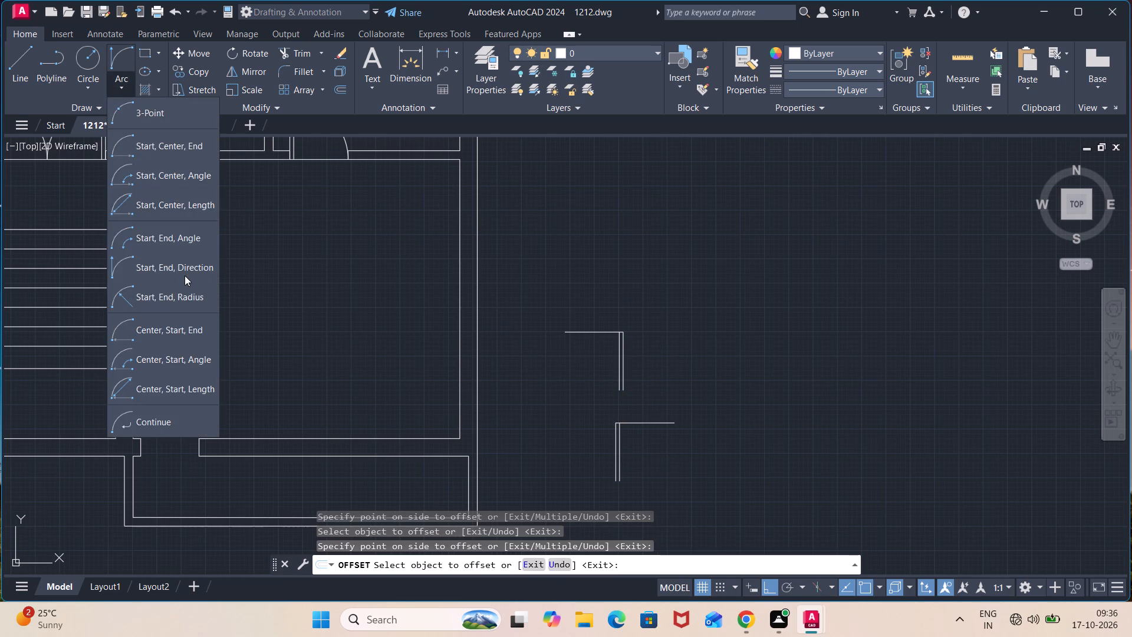
left_click(185, 275)
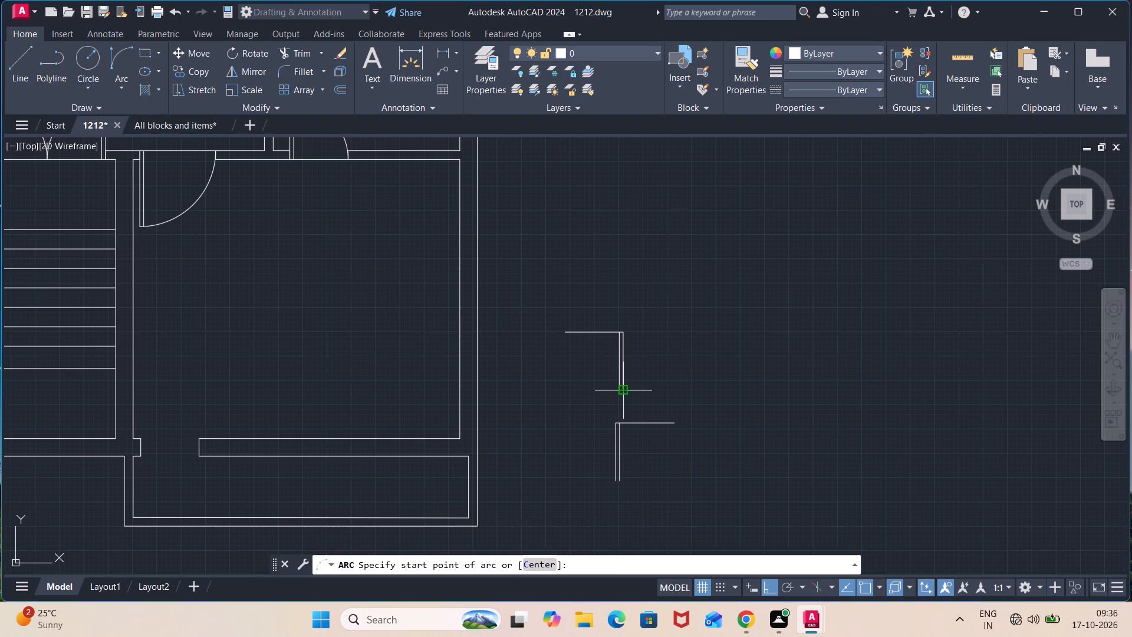
left_click(625, 390)
left_click(562, 336)
left_click(538, 366)
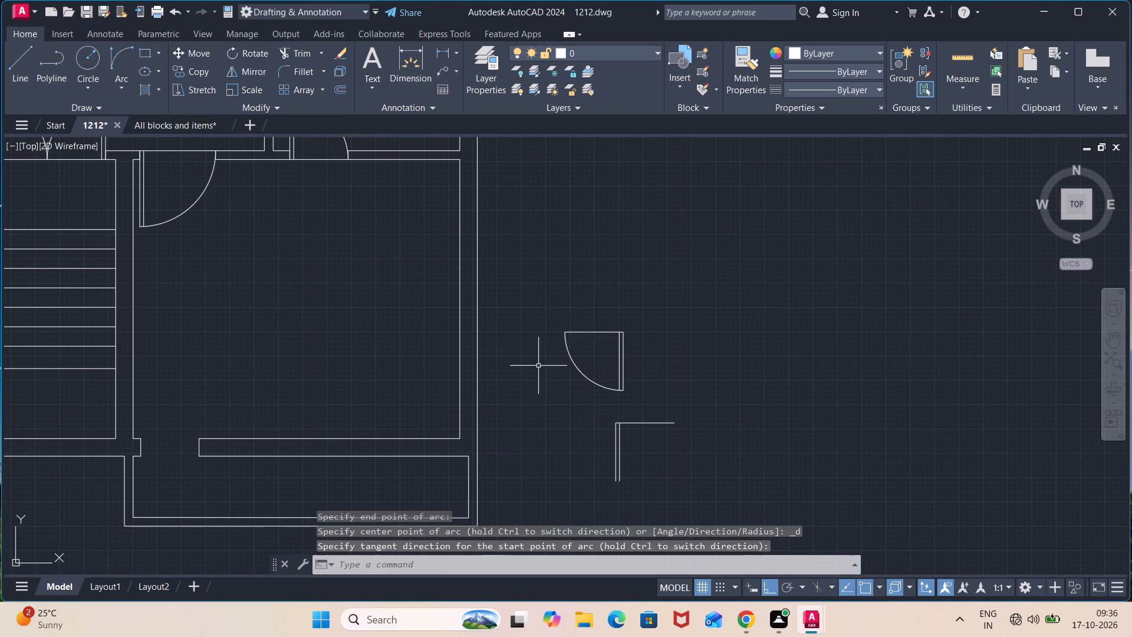
Draw the lower door's swing as a Start, End, Direction arc from the leaf's outer bottom end to the base line's east end.
left_click(127, 96)
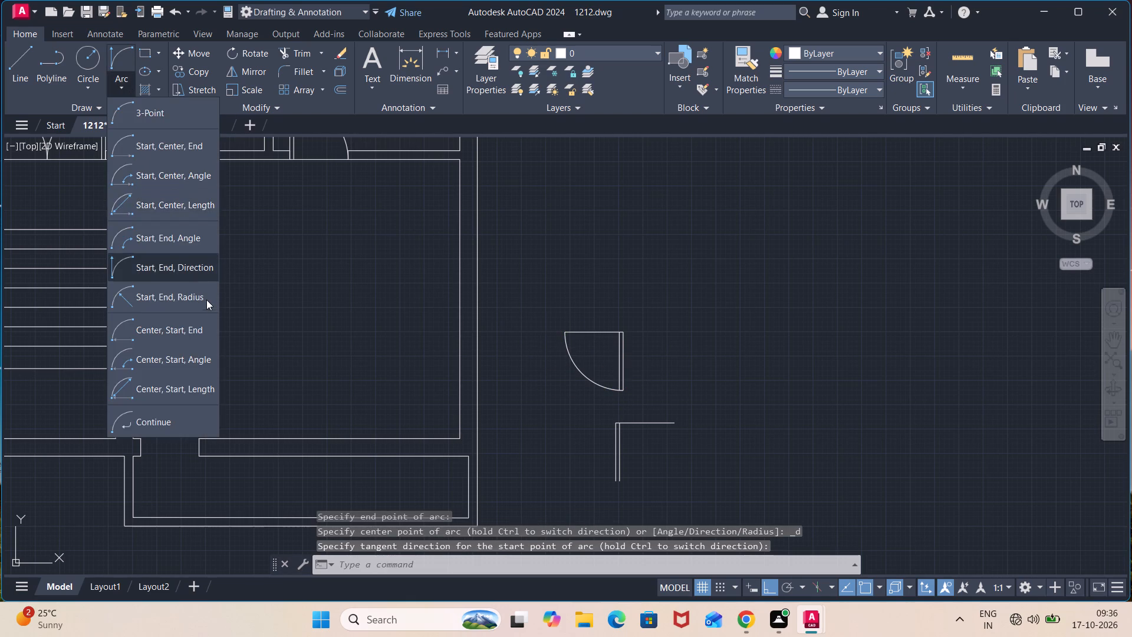
left_click(206, 267)
scroll(625, 481, "up", 1)
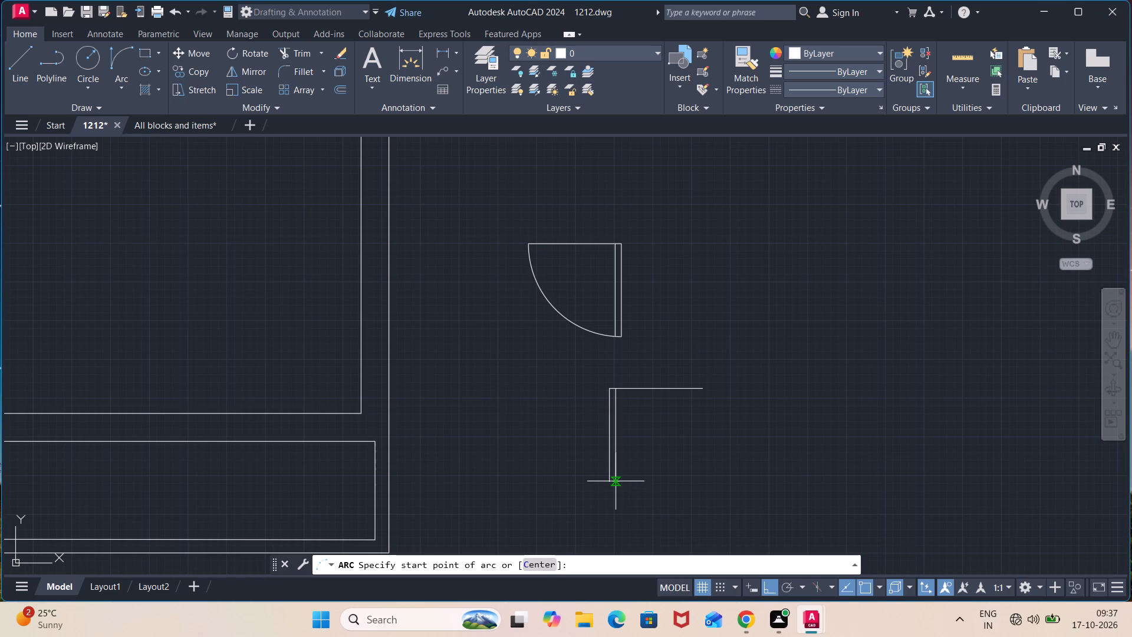
left_click(610, 482)
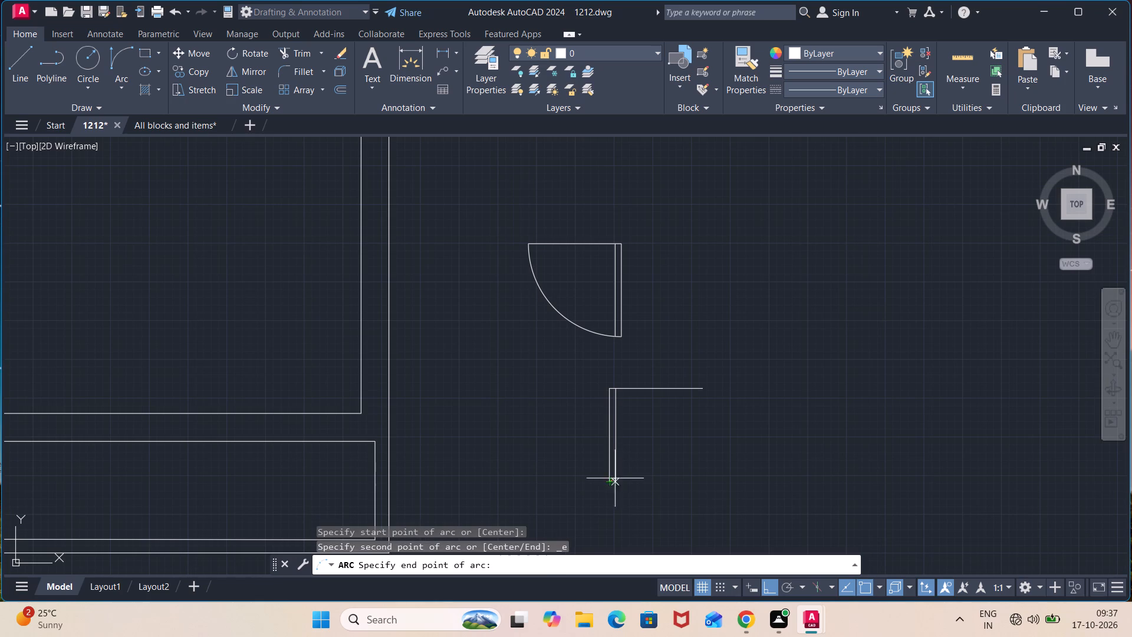
left_click(704, 389)
left_click(733, 423)
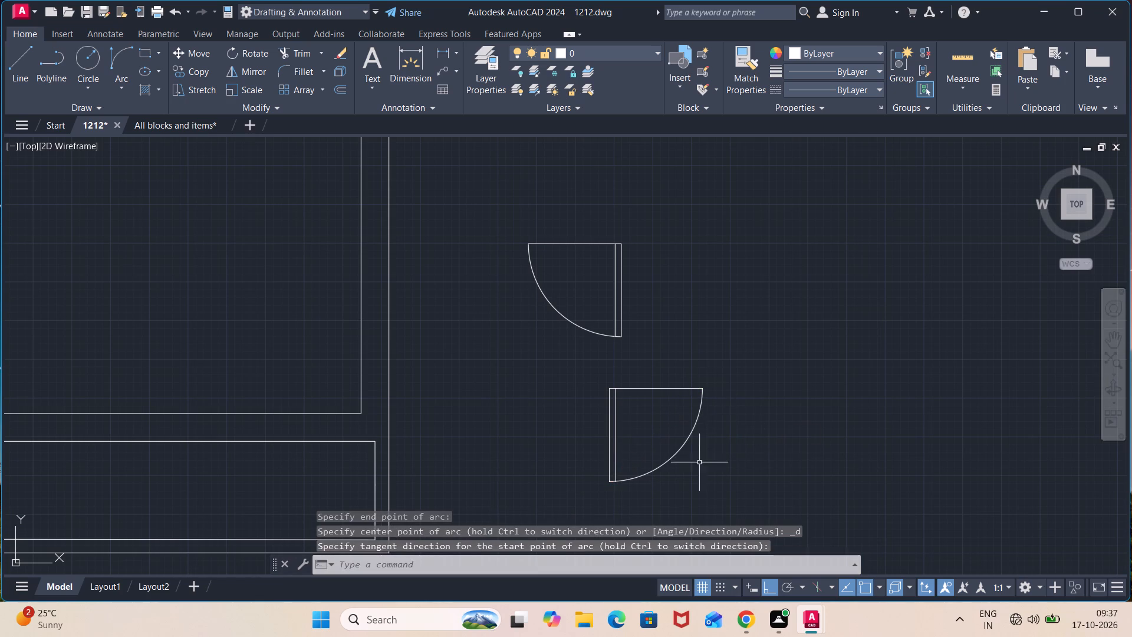
Trim the bit of the lower door's inner leaf line that extends past the swing arc.
scroll(625, 485, "up", 3)
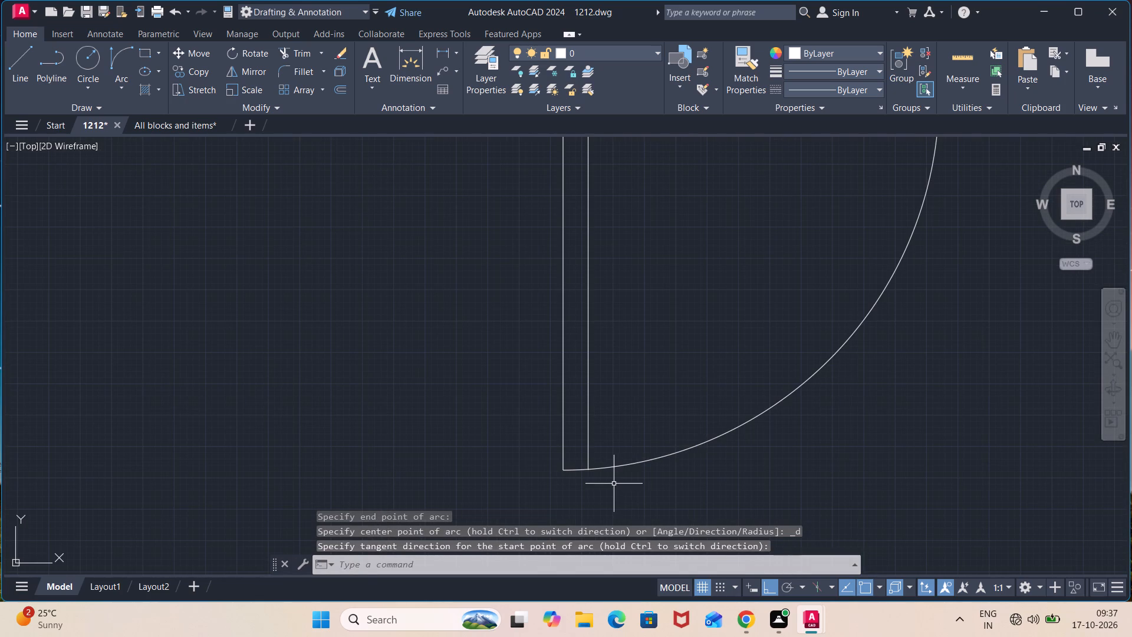
scroll(614, 484, "up", 4)
scroll(466, 462, "up", 2)
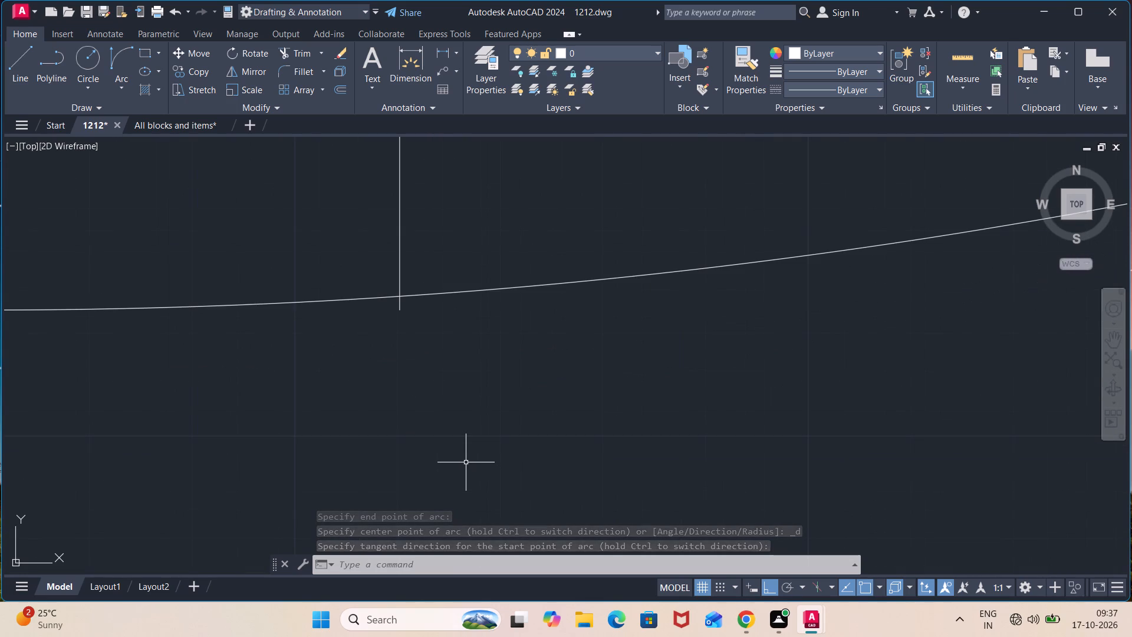
key("Escape")
type("tr")
key("Return")
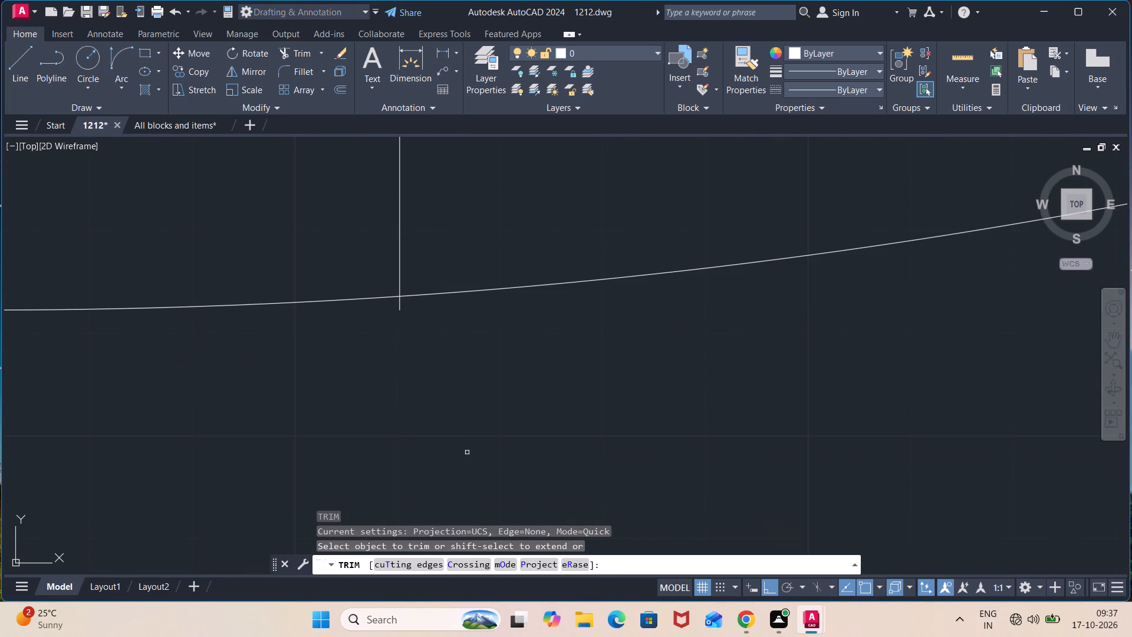
left_click(403, 306)
left_click(386, 304)
Trim the bit of the upper door's inner leaf line that extends past the swing arc.
scroll(381, 310, "down", 4)
middle_click_drag(336, 248, 511, 459)
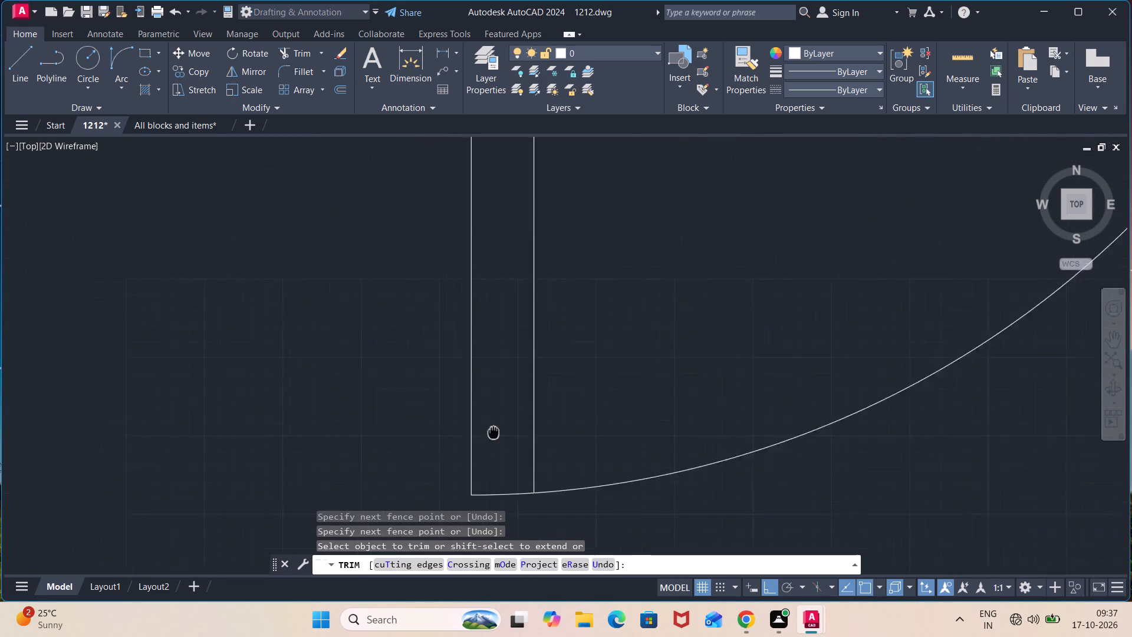
middle_click_drag(511, 459, 536, 507)
middle_click_drag(468, 179, 555, 545)
scroll(541, 289, "down", 2)
middle_click_drag(516, 252, 588, 540)
scroll(669, 276, "up", 6)
middle_click_drag(621, 222, 632, 485)
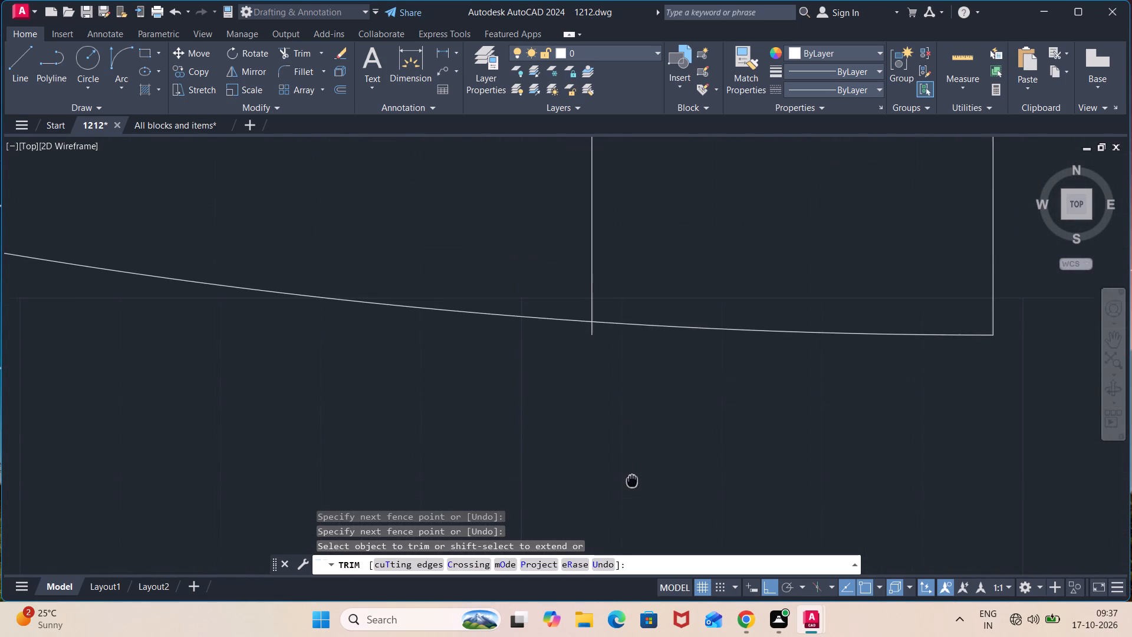
middle_click_drag(632, 485, 632, 487)
scroll(607, 395, "up", 1)
left_click(587, 307)
left_click(554, 298)
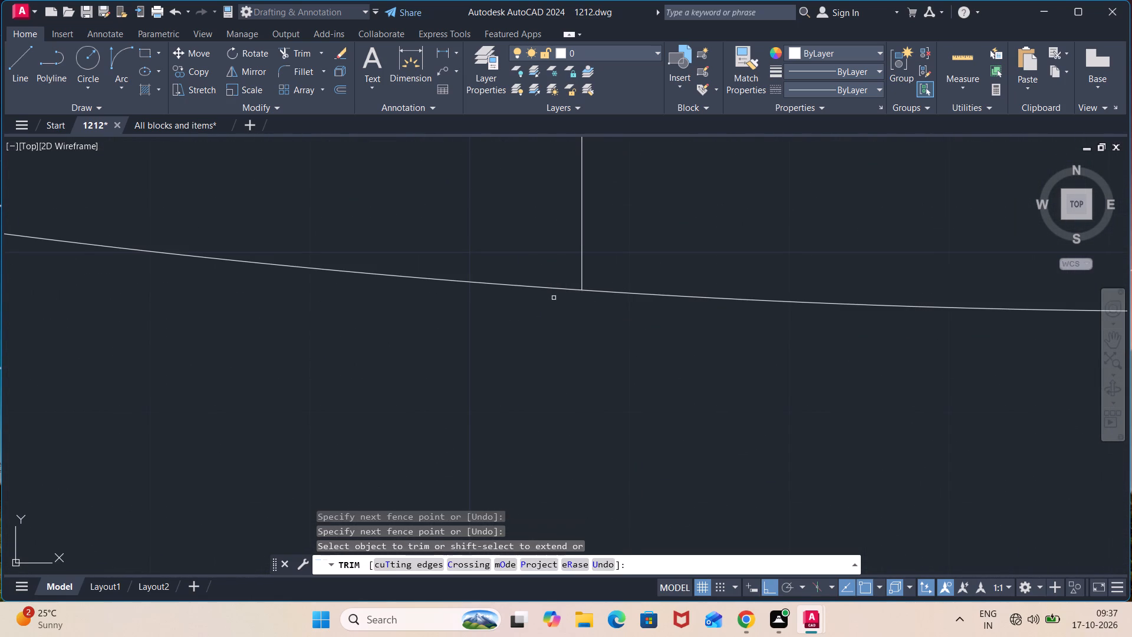
scroll(606, 400, "down", 9)
key("Escape")
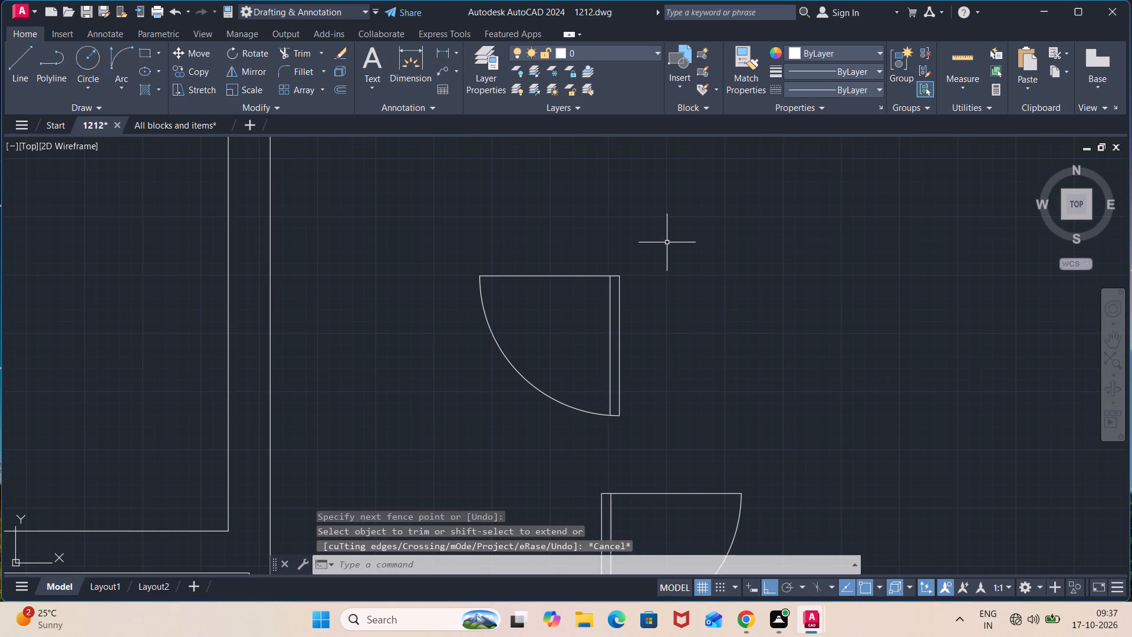
Move the upper door by its hinge corner to the east jamb's upper corner of the southwest bedroom's balcony opening.
left_click(666, 242)
left_click(436, 451)
key("m")
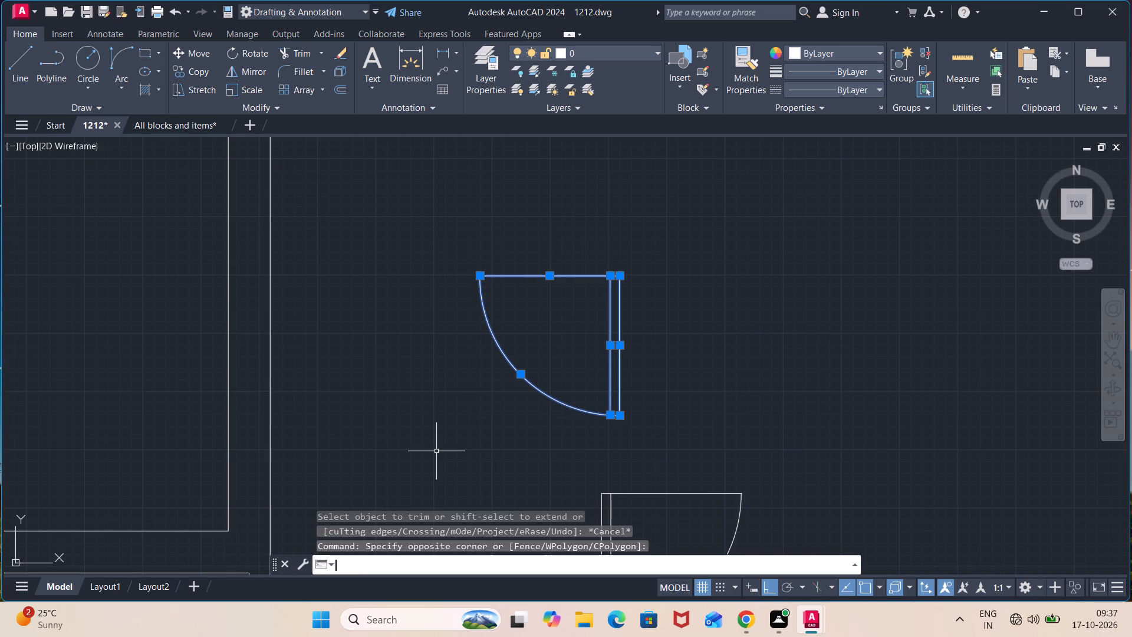
key("Return")
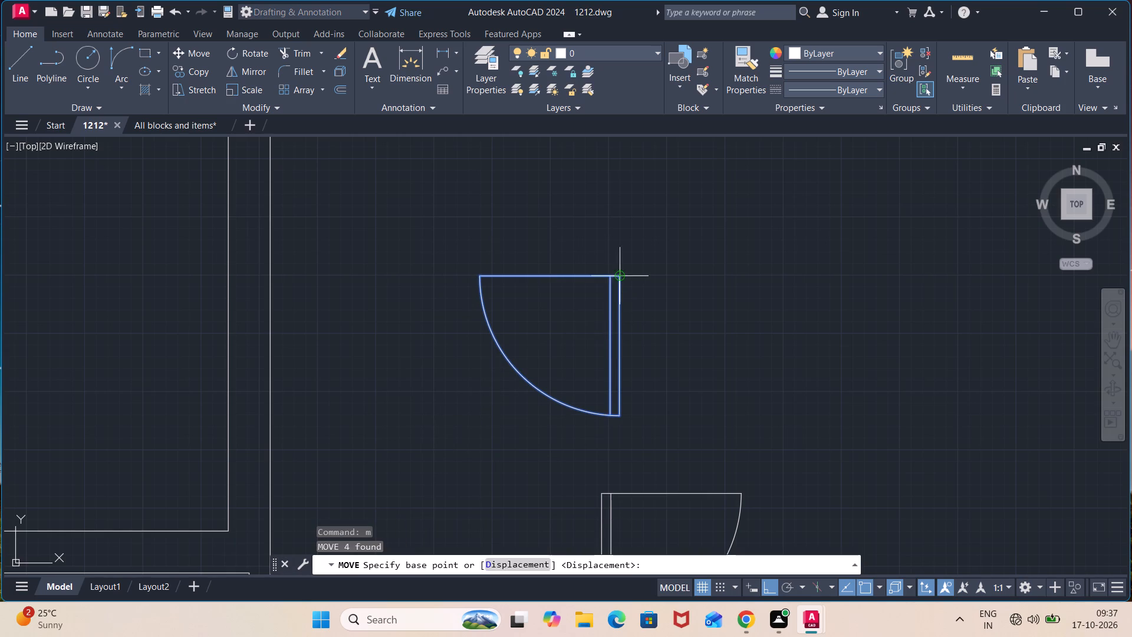
left_click(619, 275)
scroll(446, 403, "down", 1)
middle_click_drag(422, 419, 652, 173)
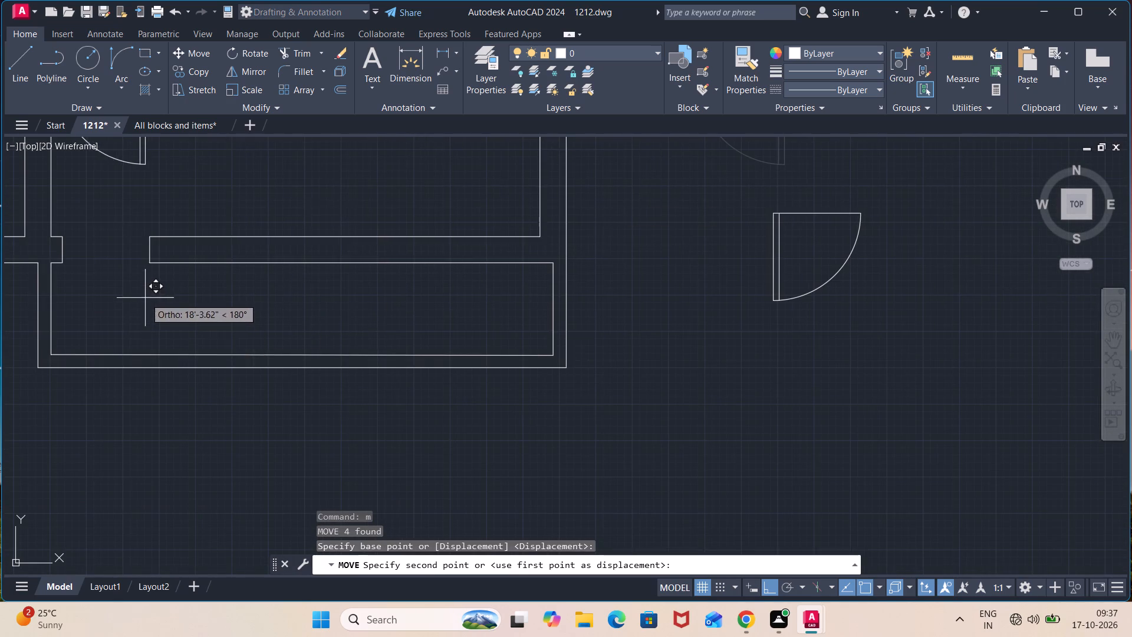
middle_click_drag(144, 296, 387, 359)
middle_click_drag(150, 354, 720, 354)
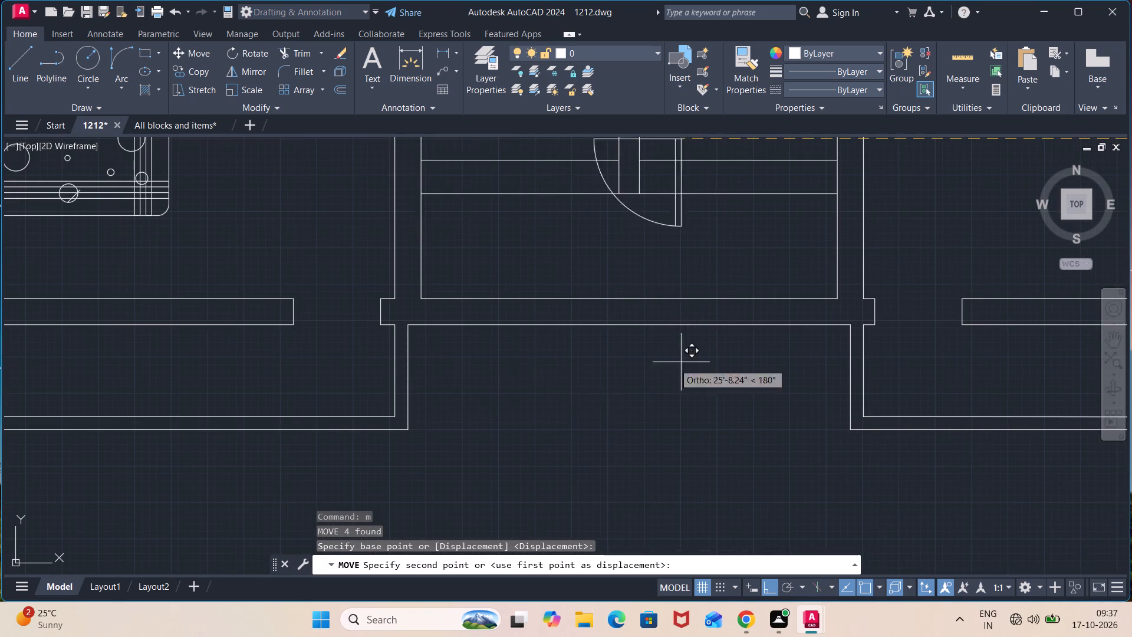
left_click(377, 300)
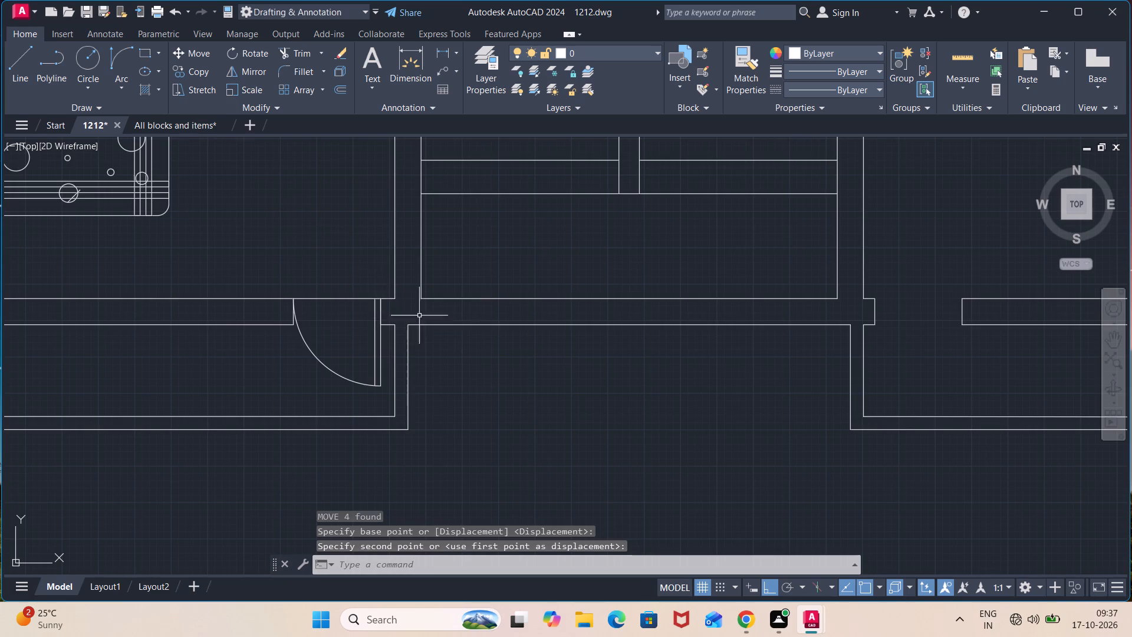
Move the remaining door by its hinge corner to the west jamb's upper corner of the opening in the southeast room's south wall.
scroll(760, 379, "down", 3)
middle_click_drag(939, 331, 672, 316)
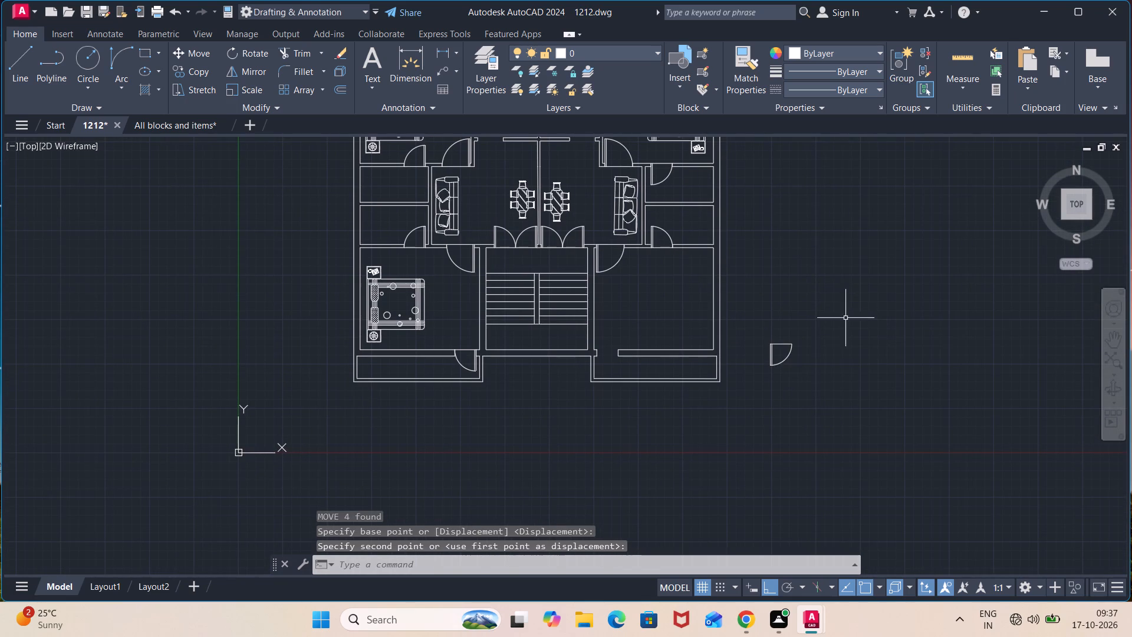
left_click_drag(832, 321, 817, 325)
left_click(744, 392)
key("m")
key("Return")
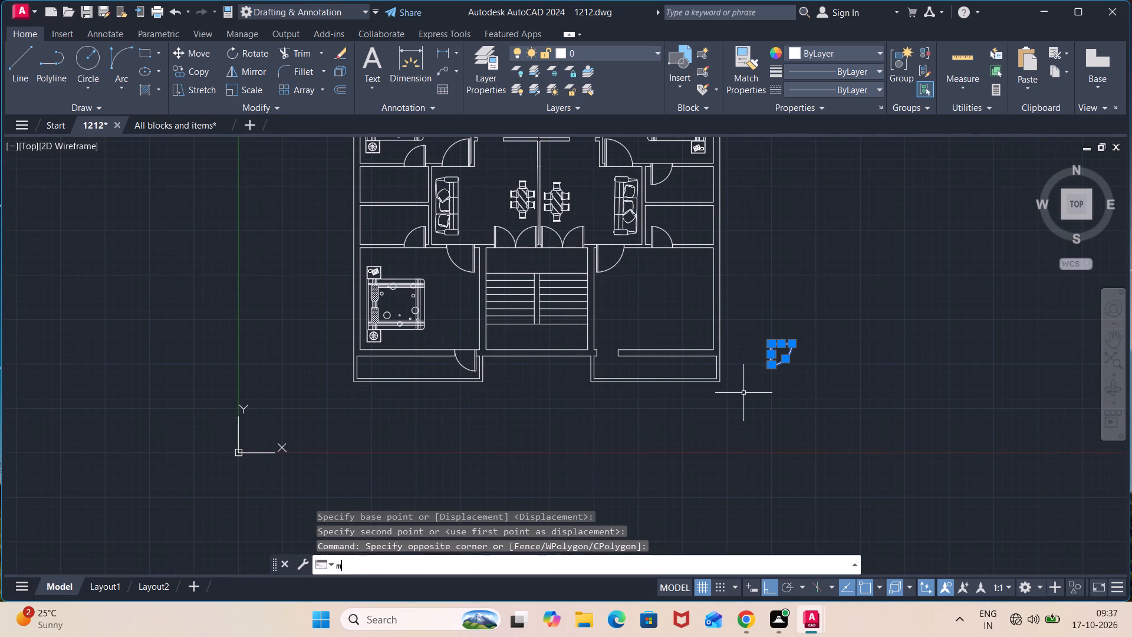
scroll(806, 345, "up", 4)
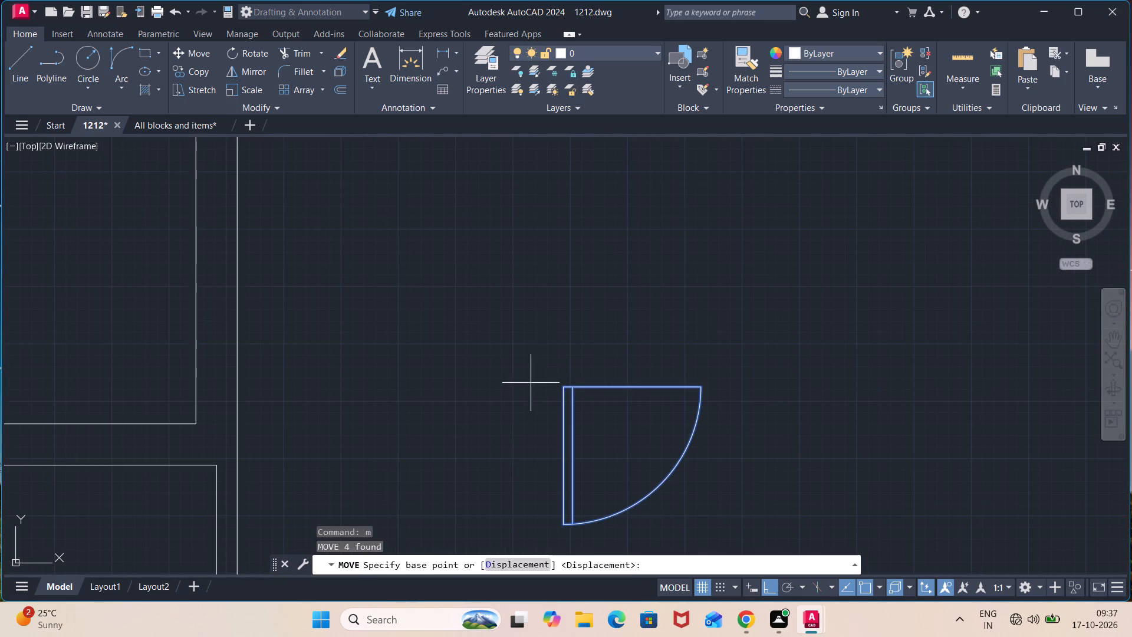
left_click(562, 386)
middle_click_drag(436, 425, 812, 374)
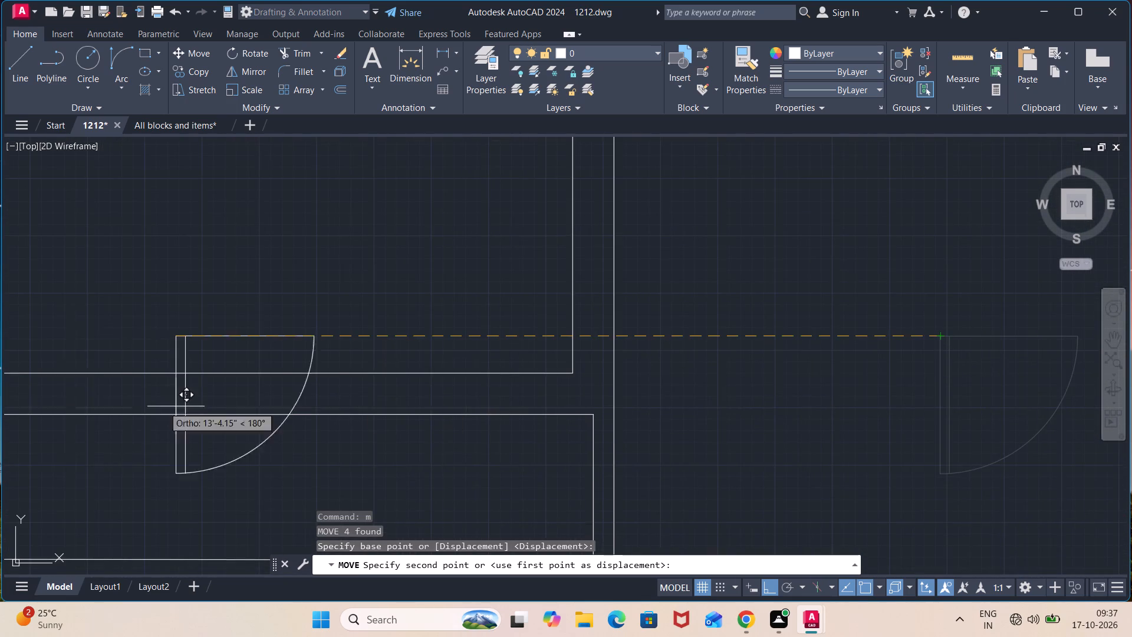
middle_click_drag(57, 405, 707, 413)
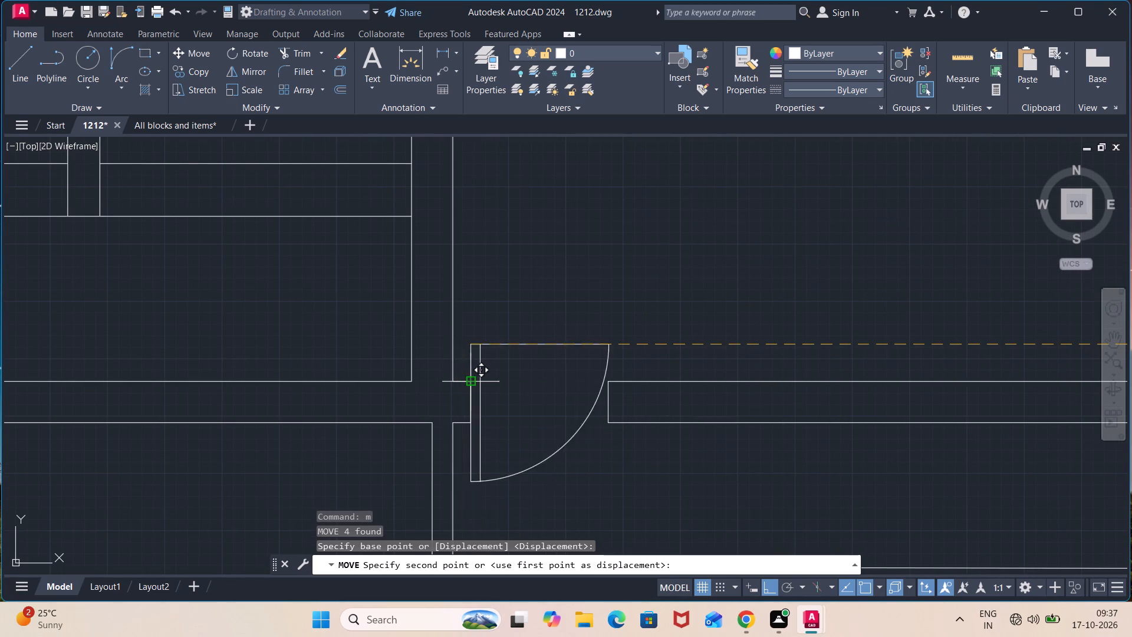
left_click(467, 385)
Draw a 2'6" line eastward and a connected 2'6" line upward in the empty space east of the plan.
scroll(834, 432, "down", 5)
scroll(856, 396, "up", 1)
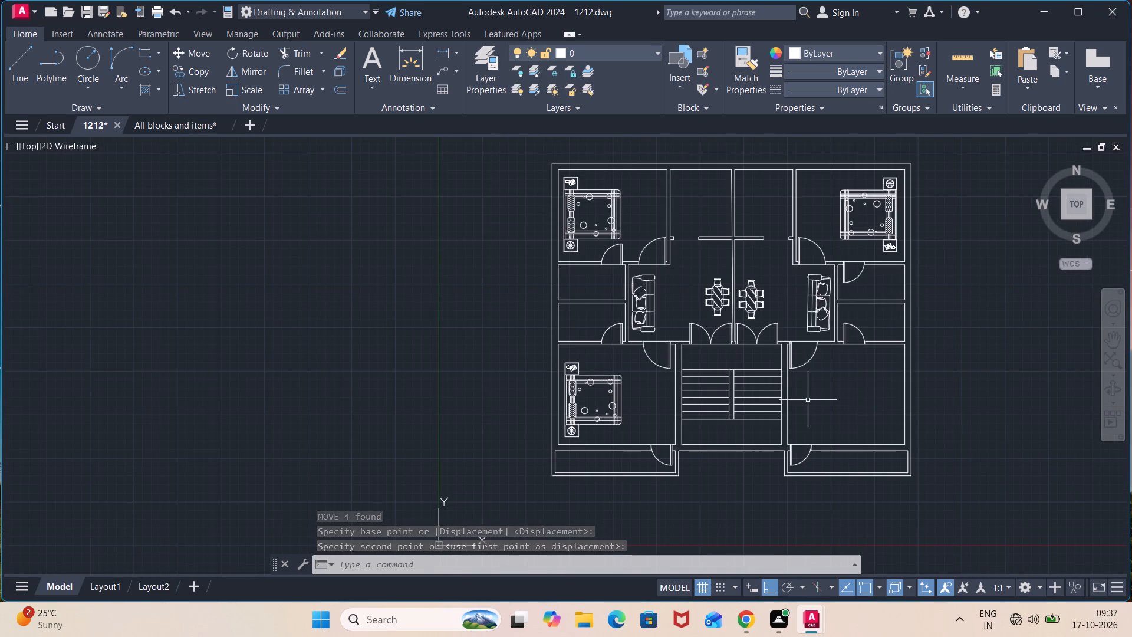
scroll(702, 252, "up", 1)
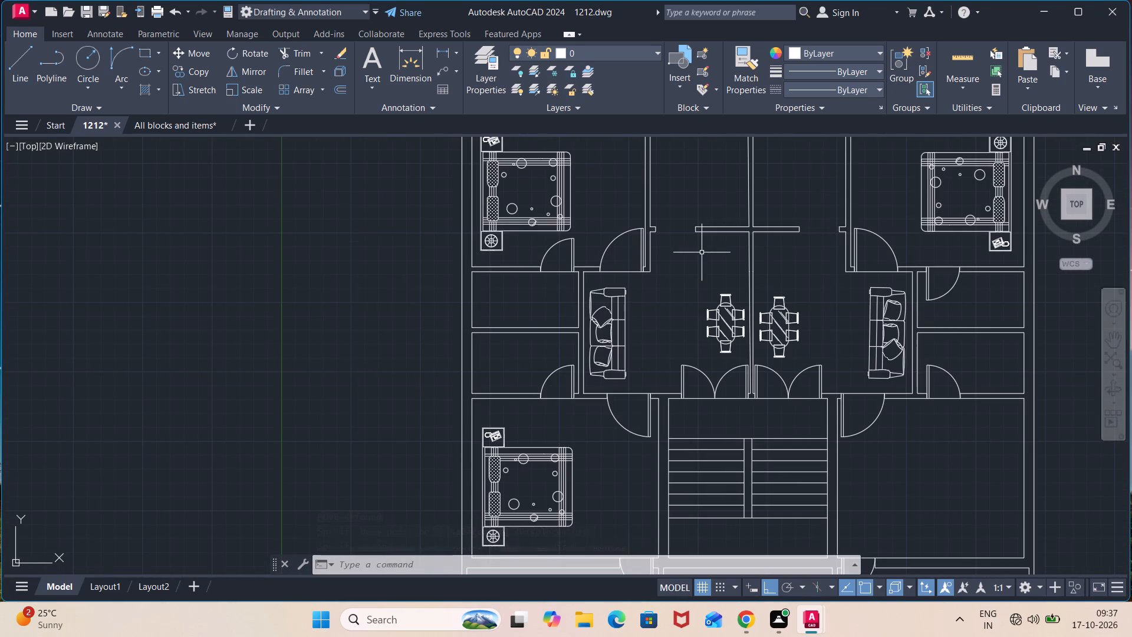
middle_click_drag(702, 252, 578, 311)
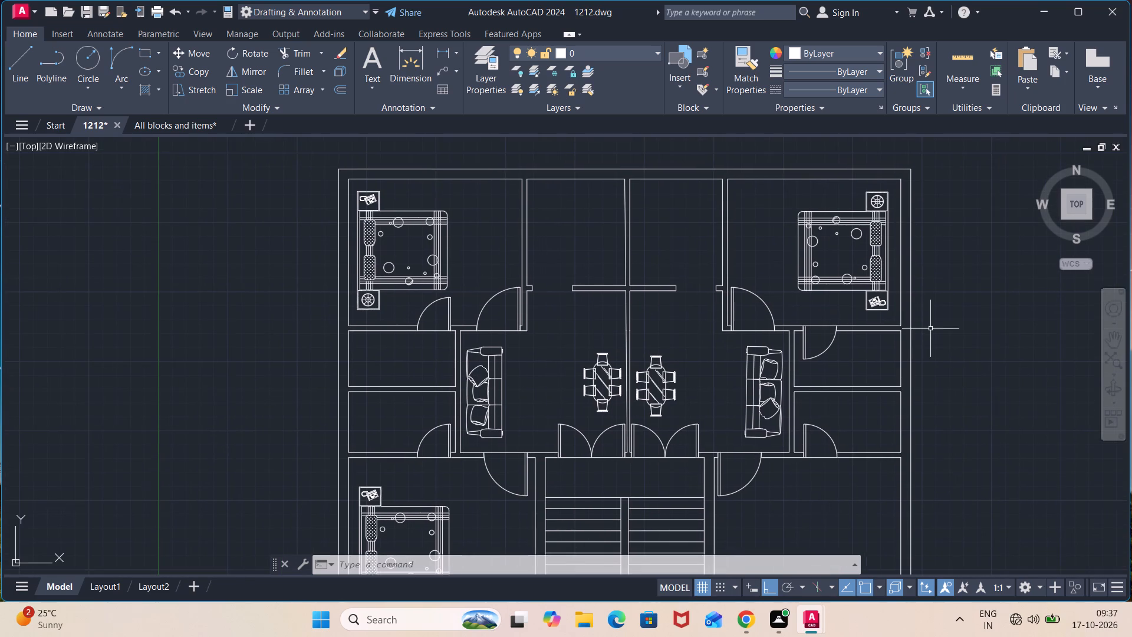
middle_click_drag(943, 329, 697, 353)
key("l")
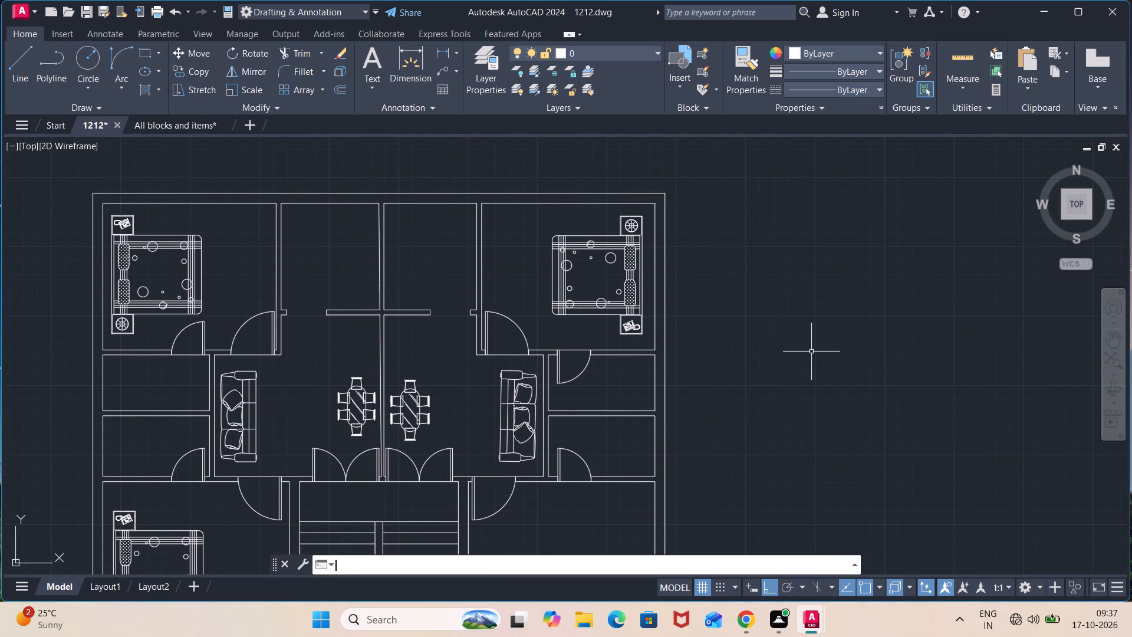
key("Return")
left_click(708, 392)
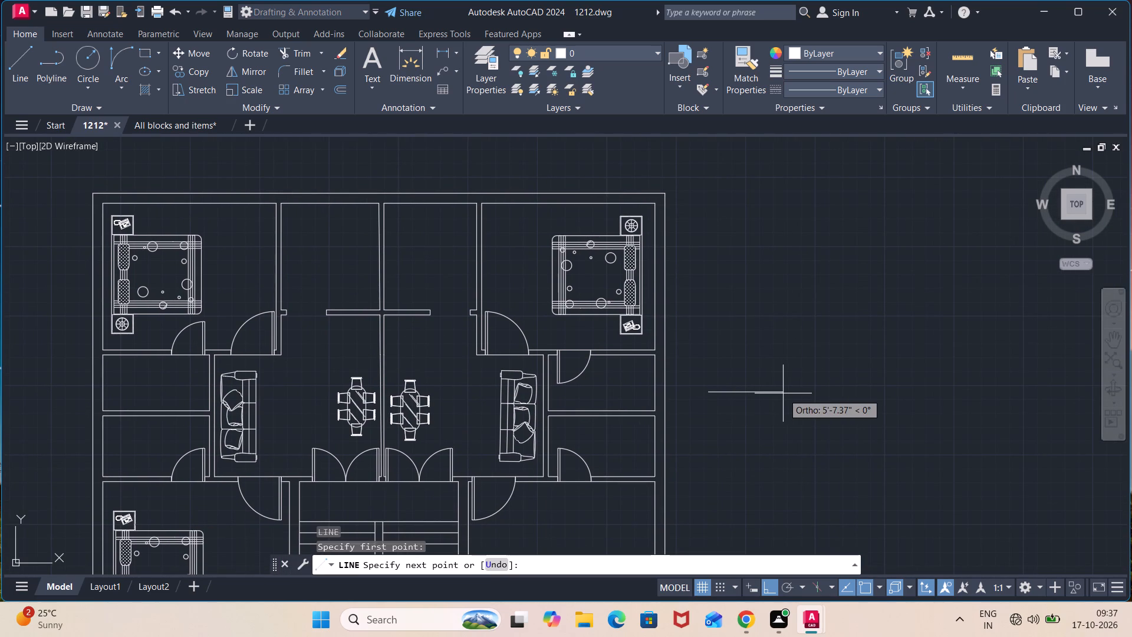
type("2'6\"")
key("Return")
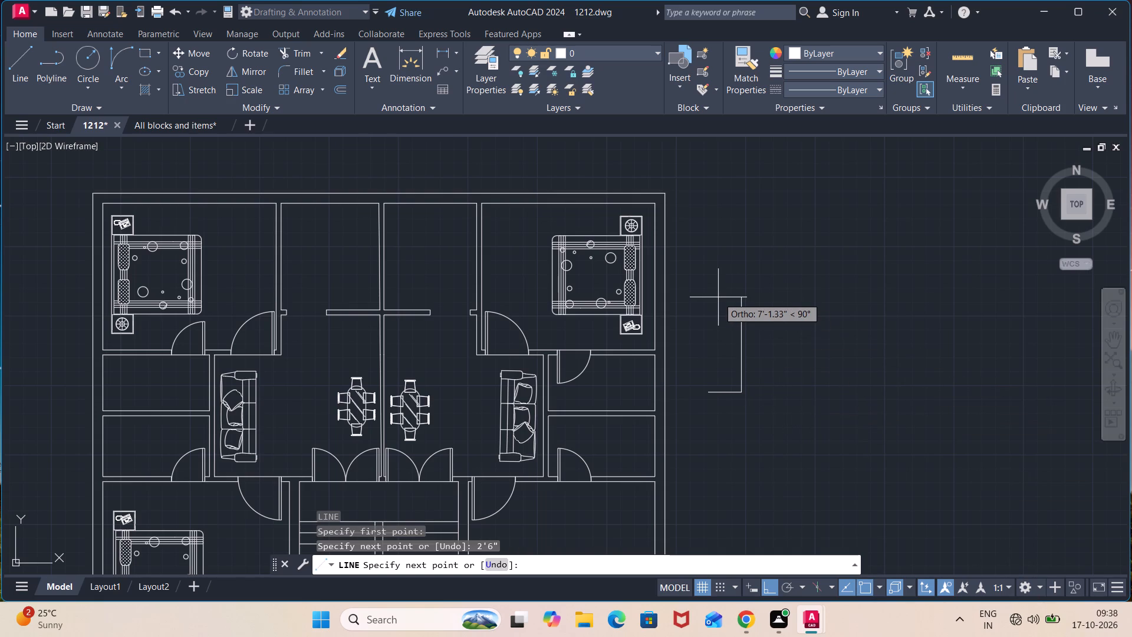
type("2'6\"")
key("Return")
key("Escape")
Draw a second right-angled line pair just east of the first, 2'6" downward and 2'6" eastward.
middle_click_drag(759, 382, 613, 326)
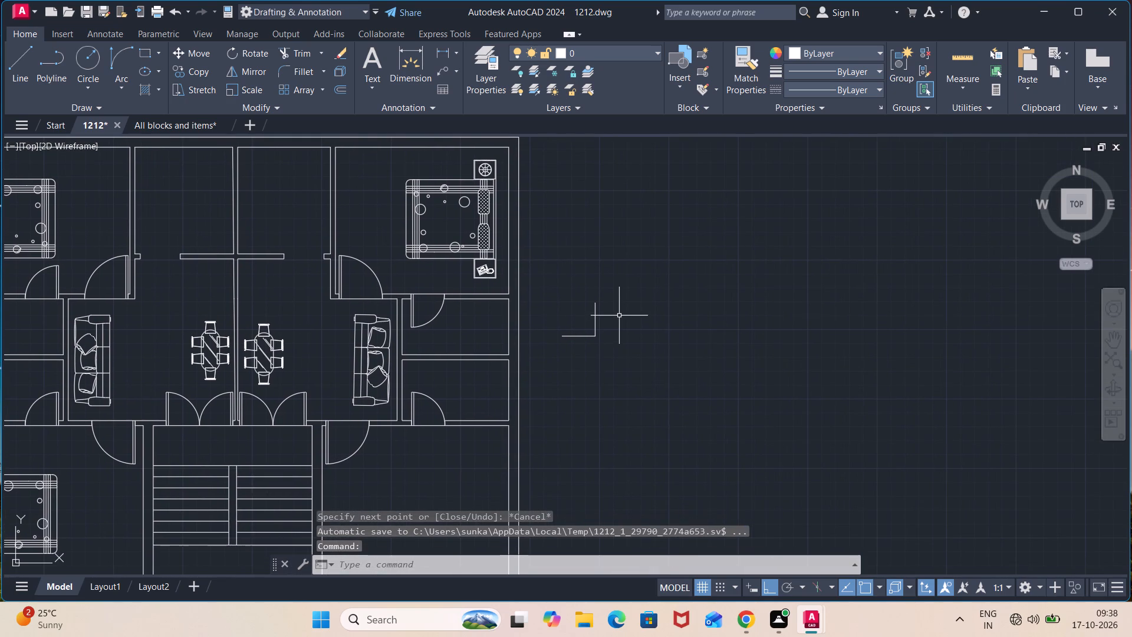
key("l")
key("Return")
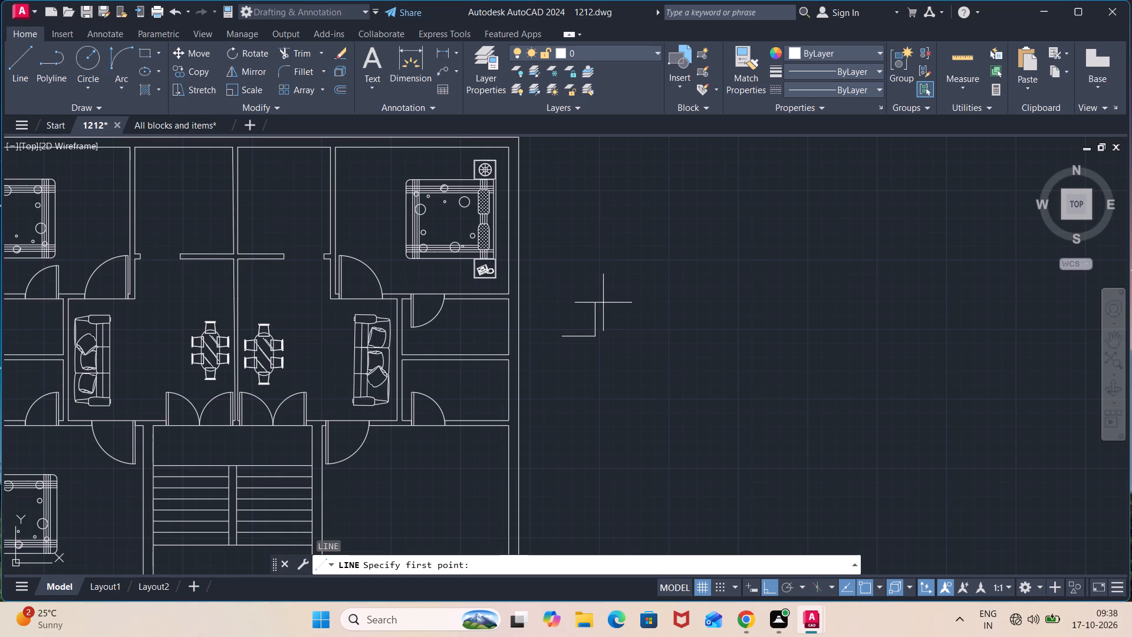
left_click(620, 298)
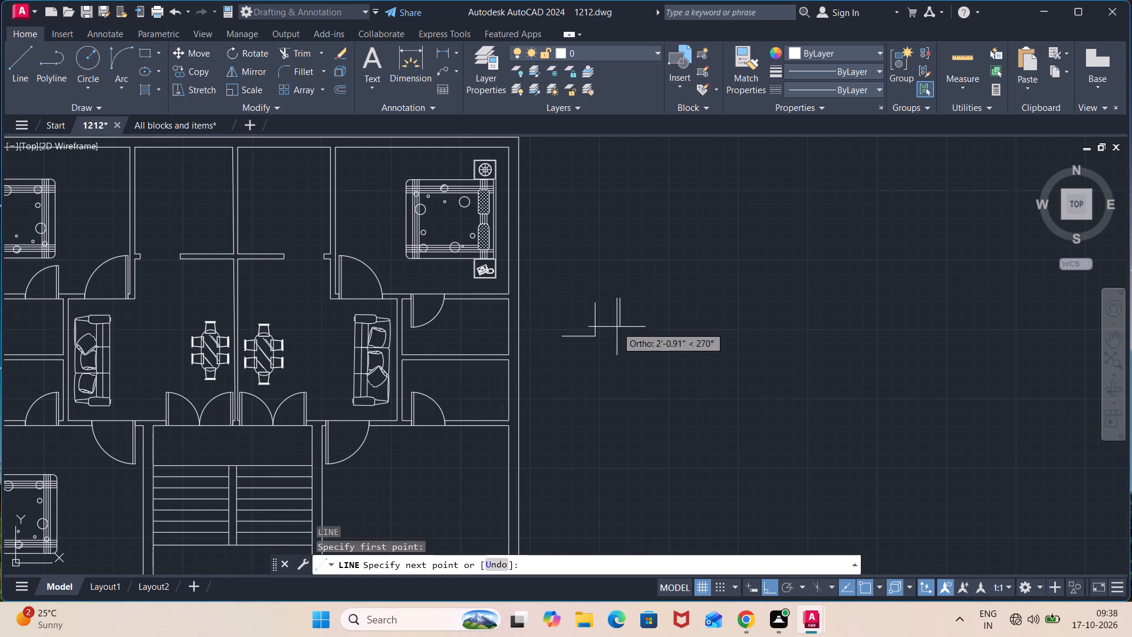
type("2'6\"")
key("Return")
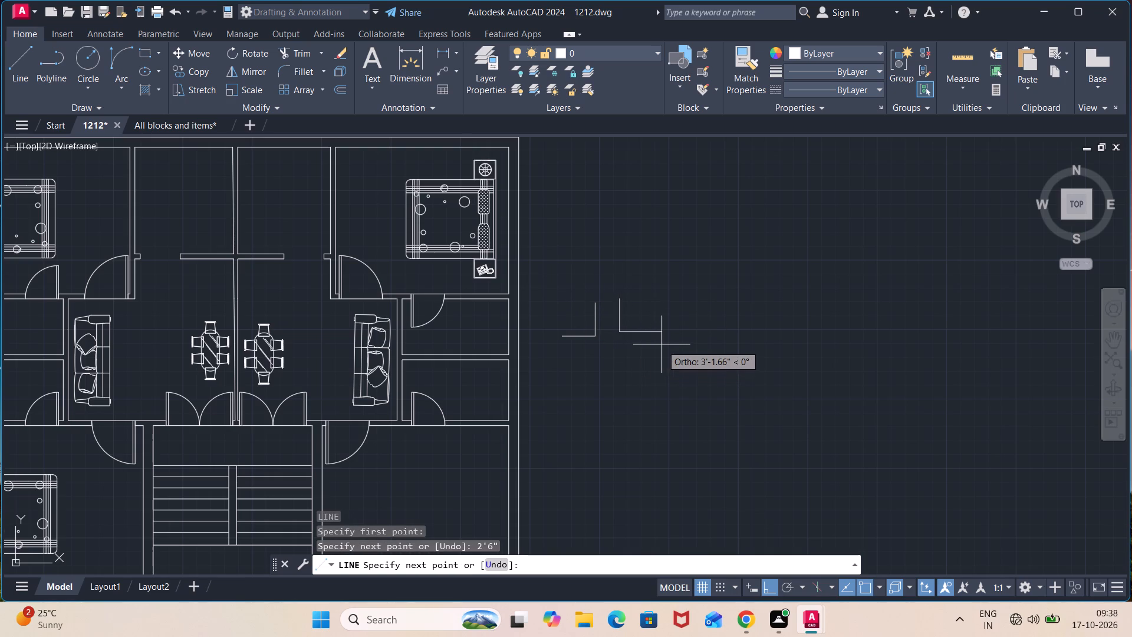
type("2'6\"")
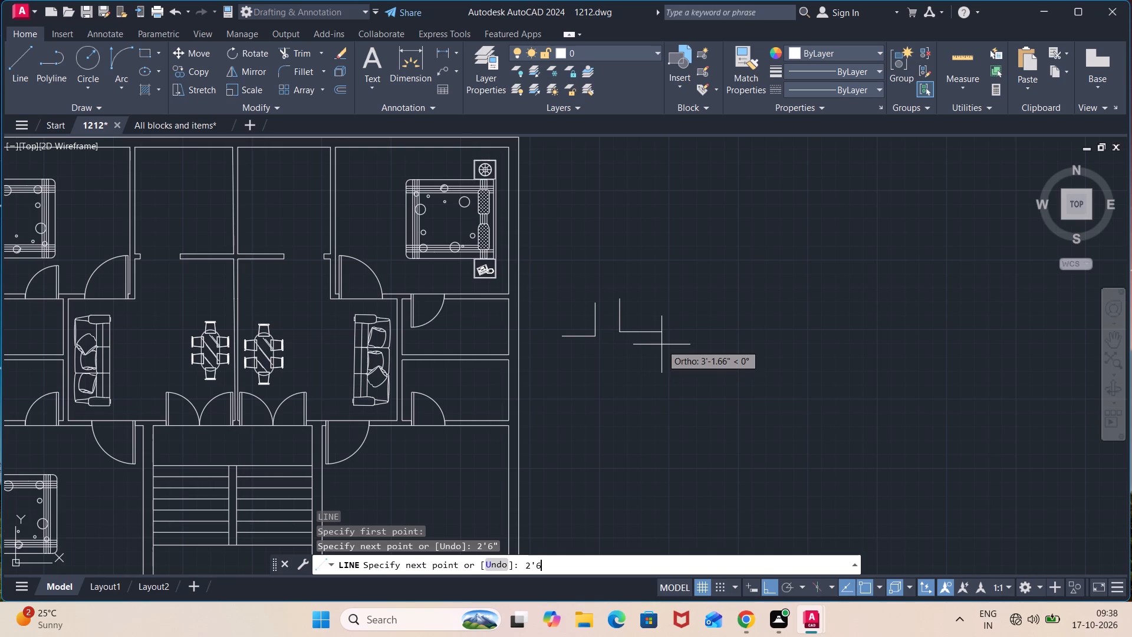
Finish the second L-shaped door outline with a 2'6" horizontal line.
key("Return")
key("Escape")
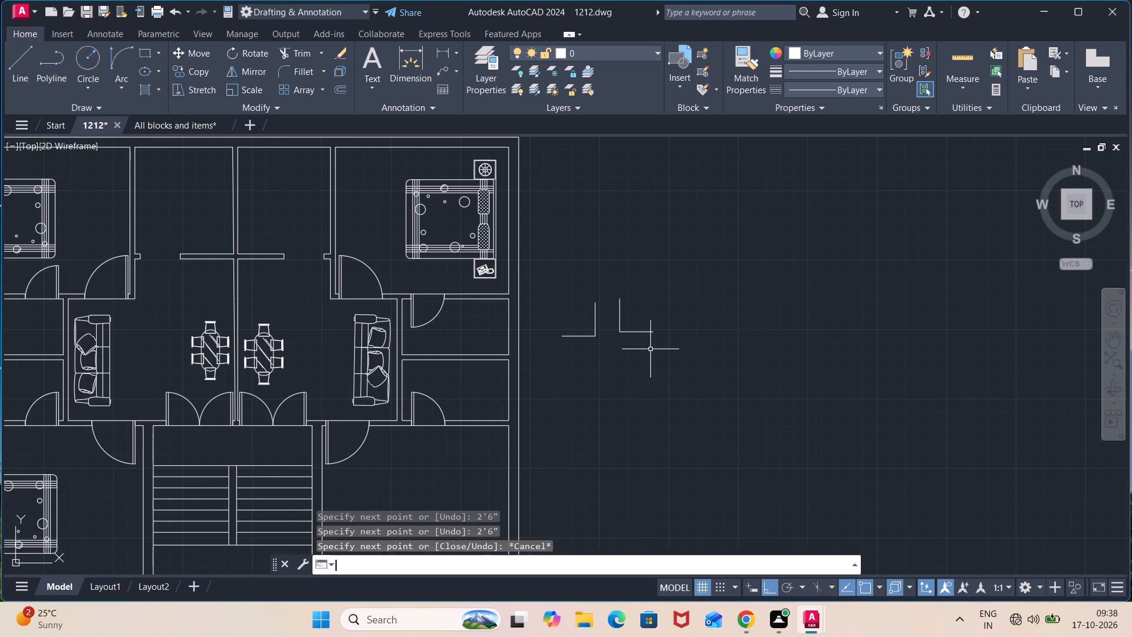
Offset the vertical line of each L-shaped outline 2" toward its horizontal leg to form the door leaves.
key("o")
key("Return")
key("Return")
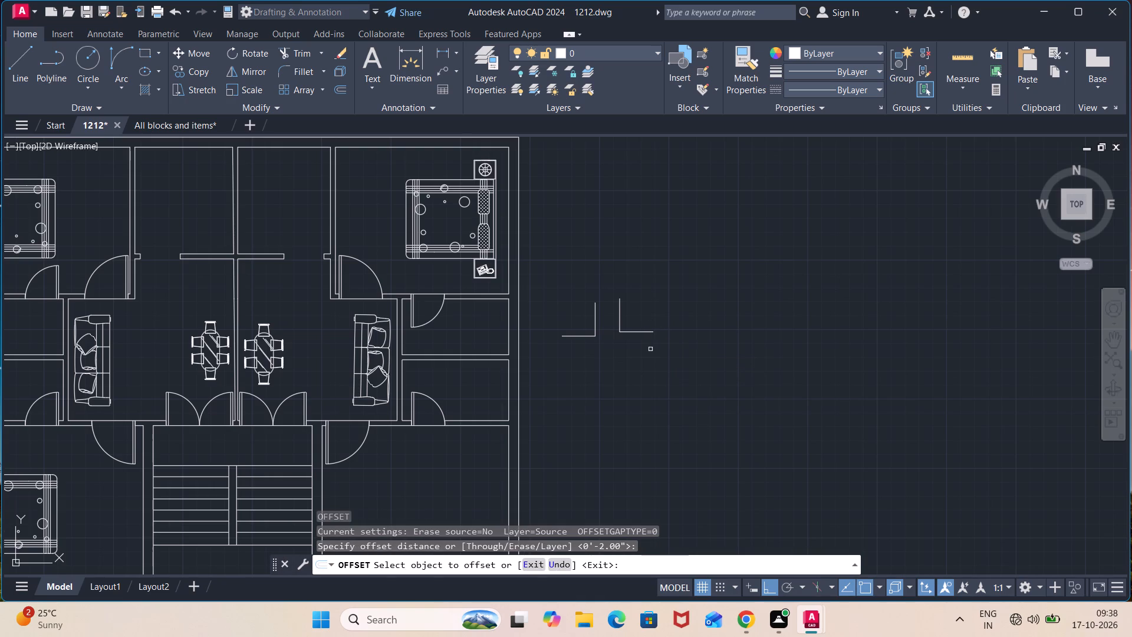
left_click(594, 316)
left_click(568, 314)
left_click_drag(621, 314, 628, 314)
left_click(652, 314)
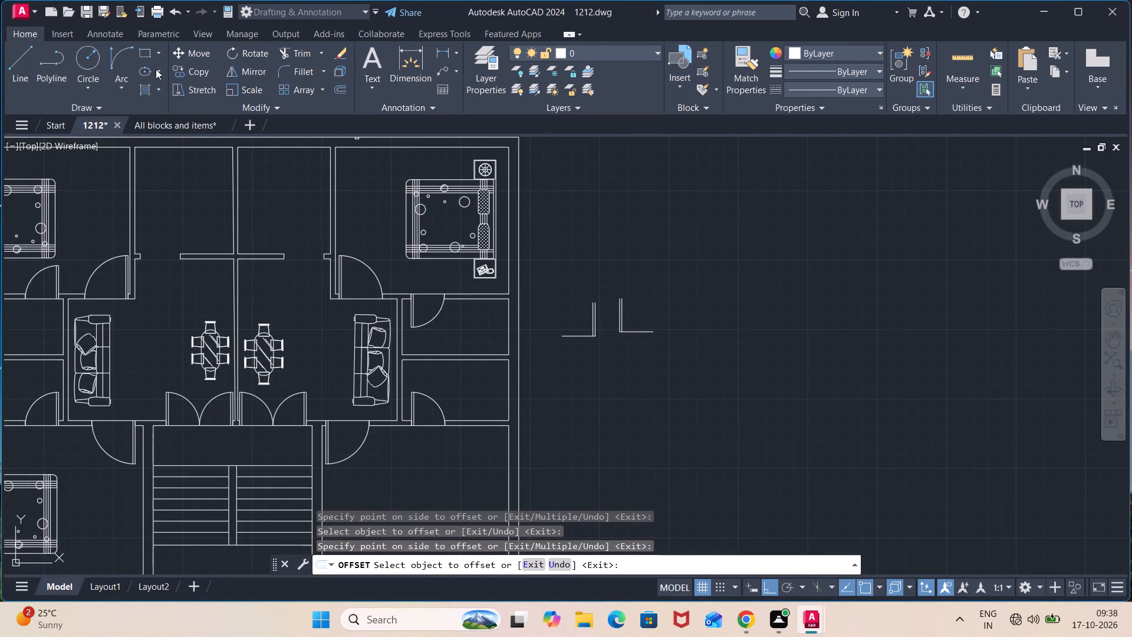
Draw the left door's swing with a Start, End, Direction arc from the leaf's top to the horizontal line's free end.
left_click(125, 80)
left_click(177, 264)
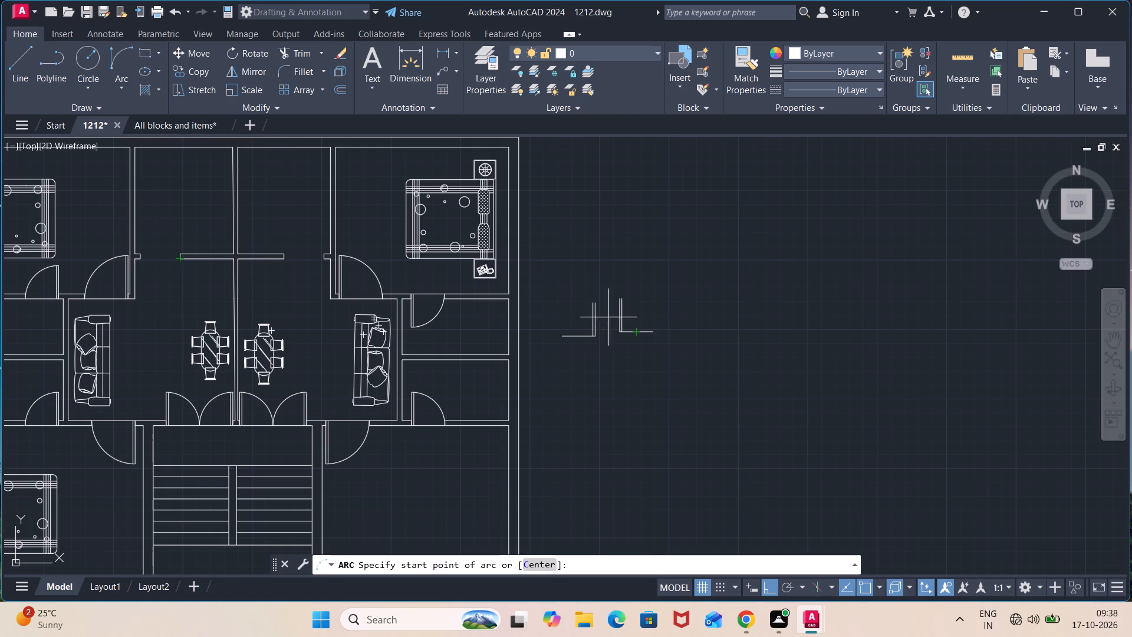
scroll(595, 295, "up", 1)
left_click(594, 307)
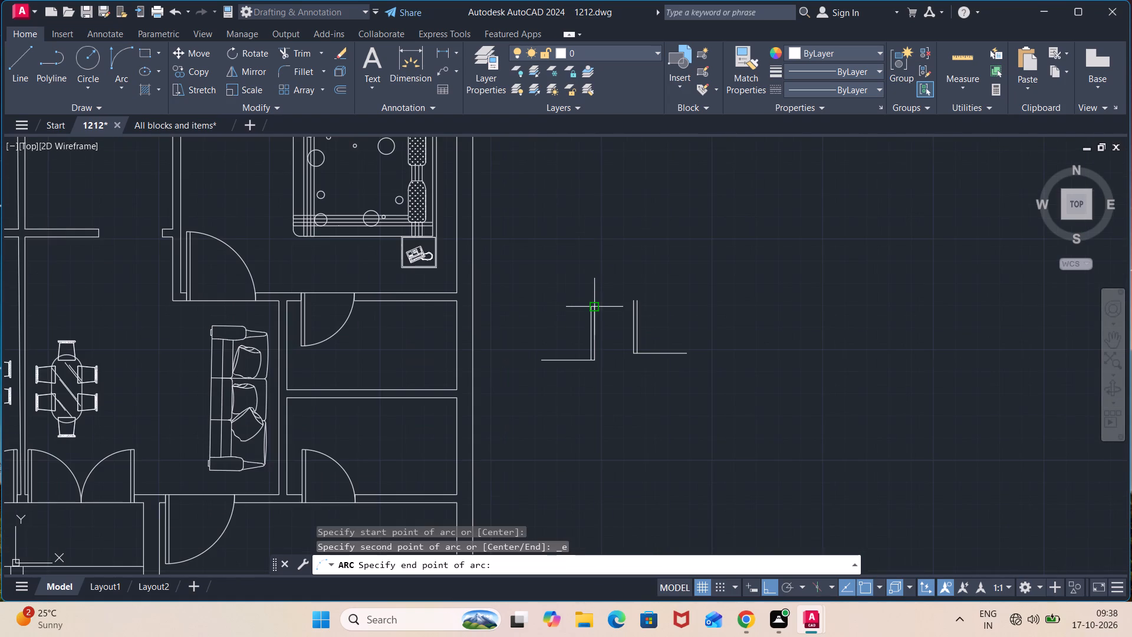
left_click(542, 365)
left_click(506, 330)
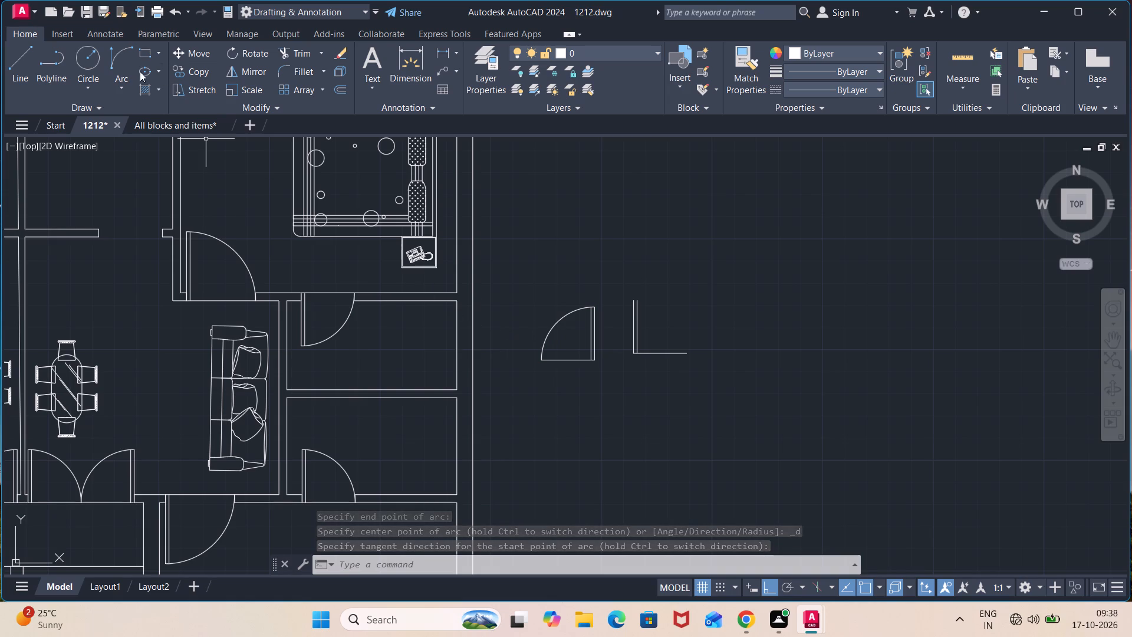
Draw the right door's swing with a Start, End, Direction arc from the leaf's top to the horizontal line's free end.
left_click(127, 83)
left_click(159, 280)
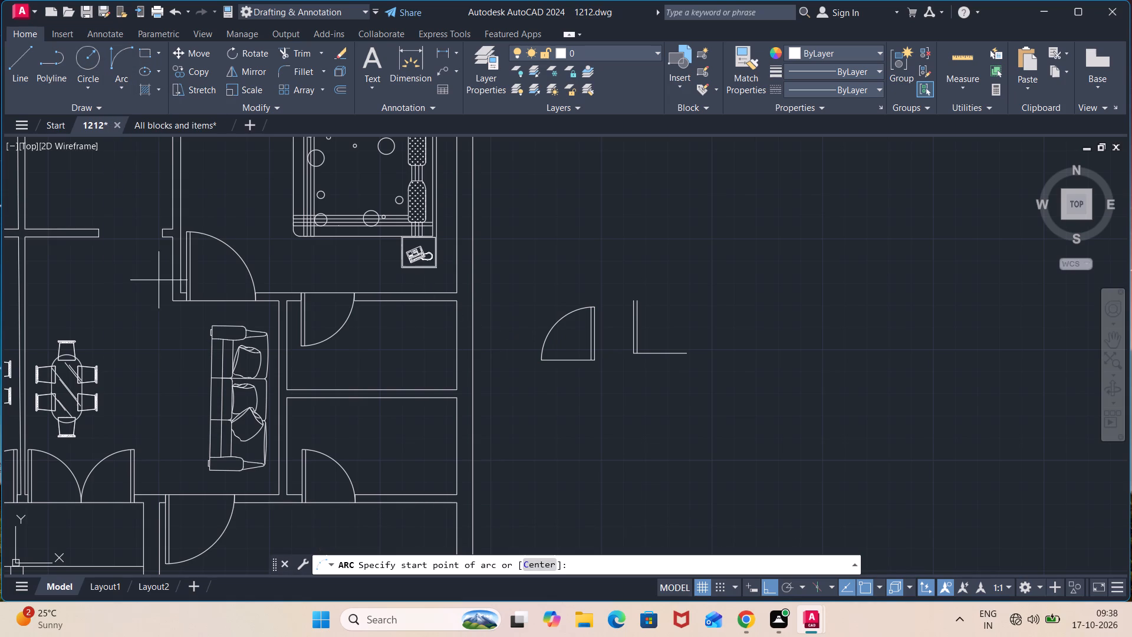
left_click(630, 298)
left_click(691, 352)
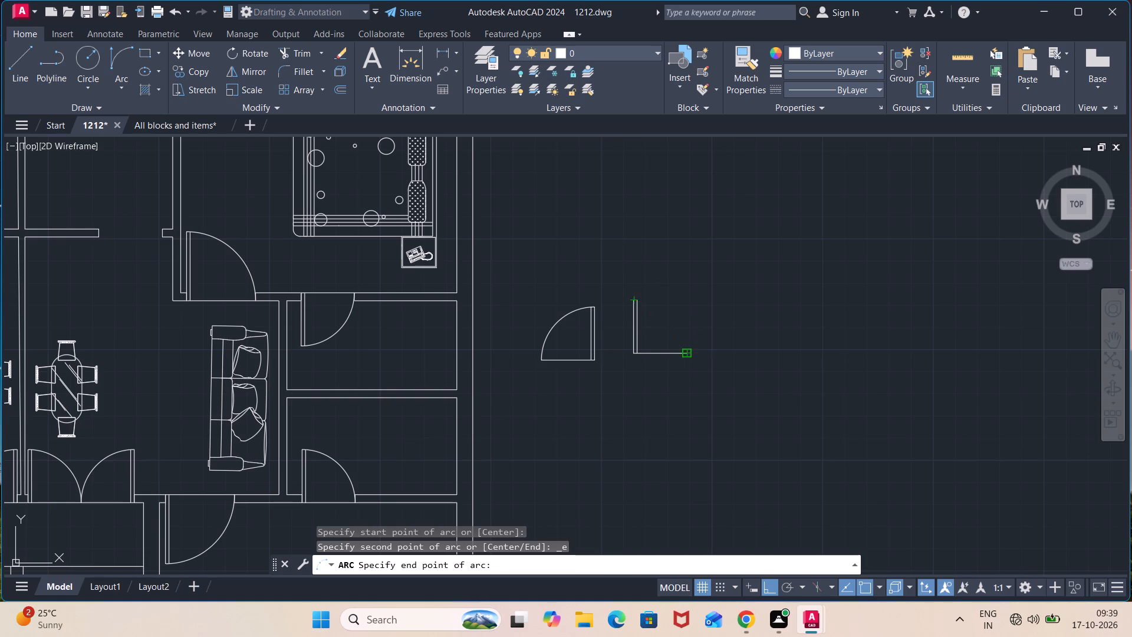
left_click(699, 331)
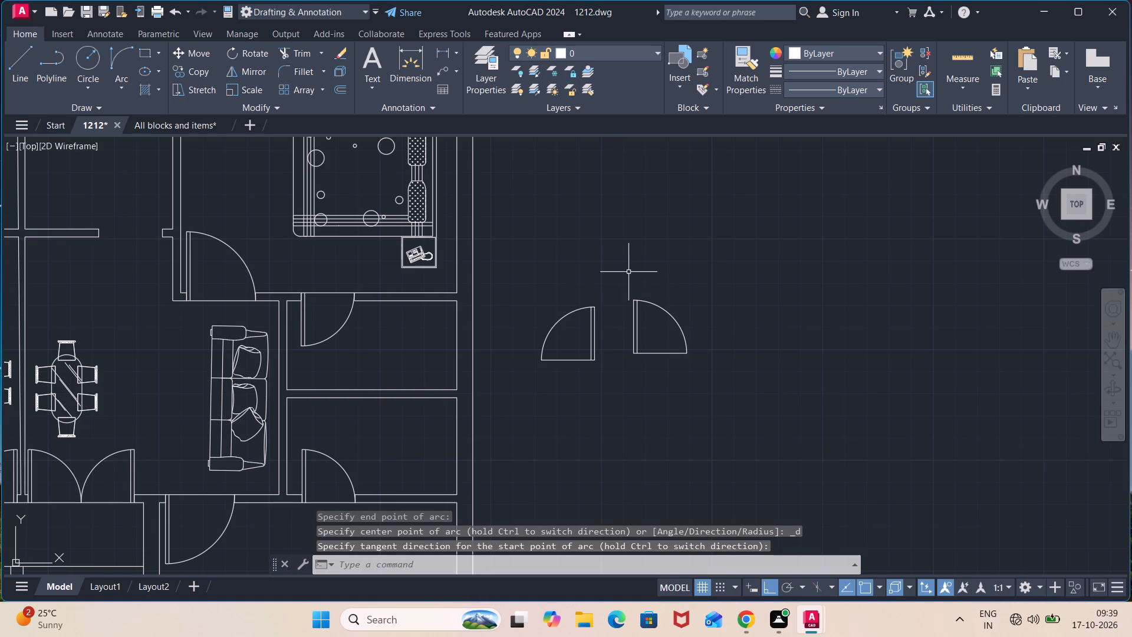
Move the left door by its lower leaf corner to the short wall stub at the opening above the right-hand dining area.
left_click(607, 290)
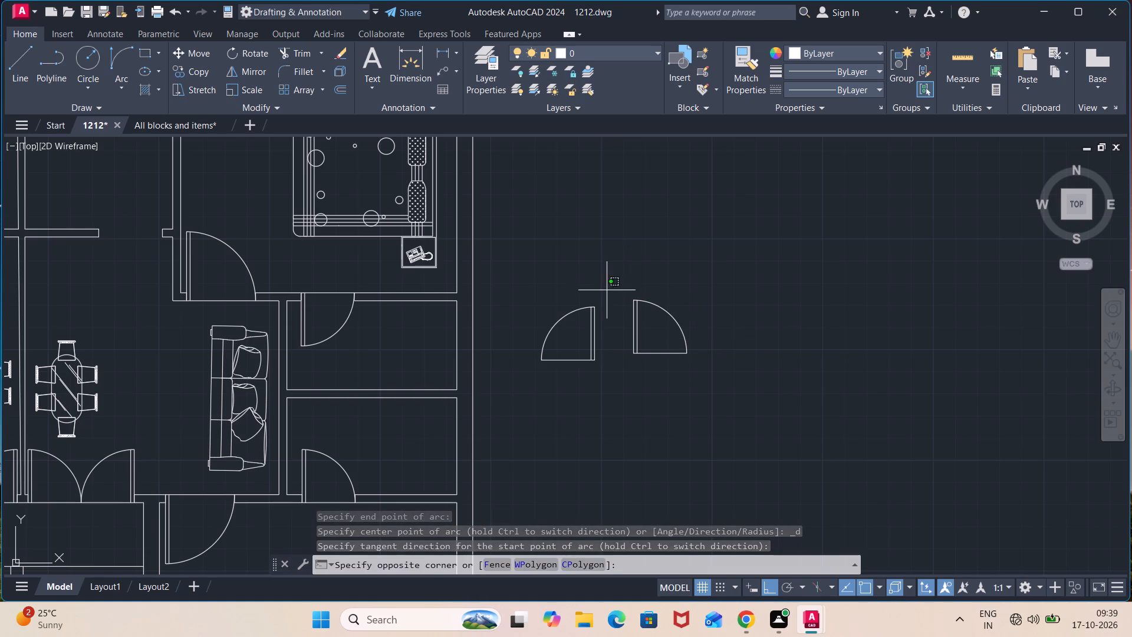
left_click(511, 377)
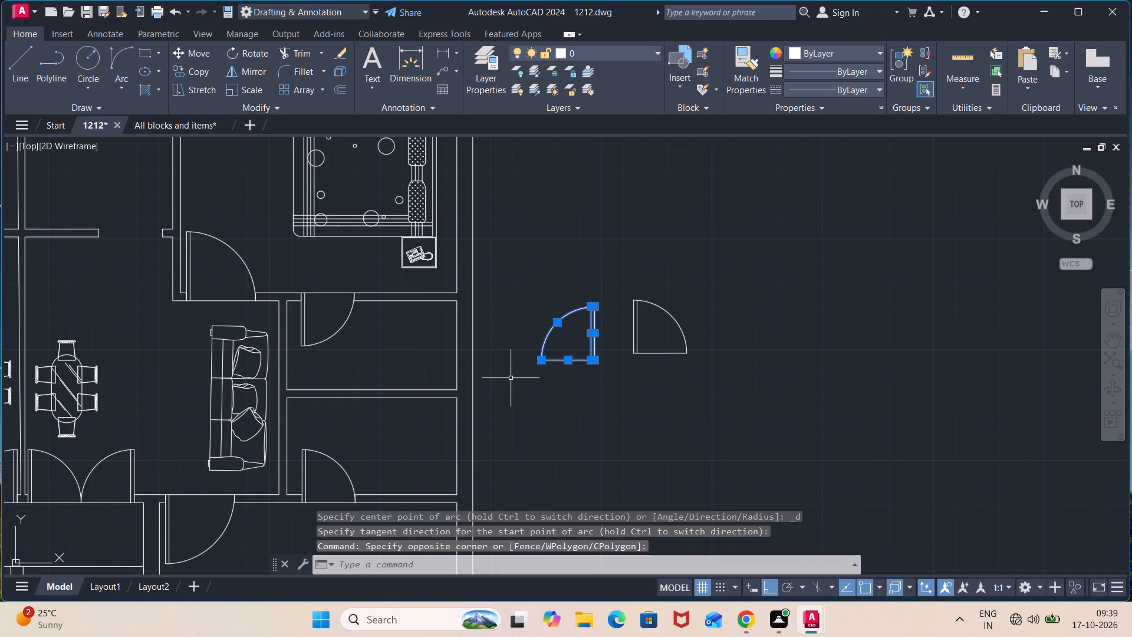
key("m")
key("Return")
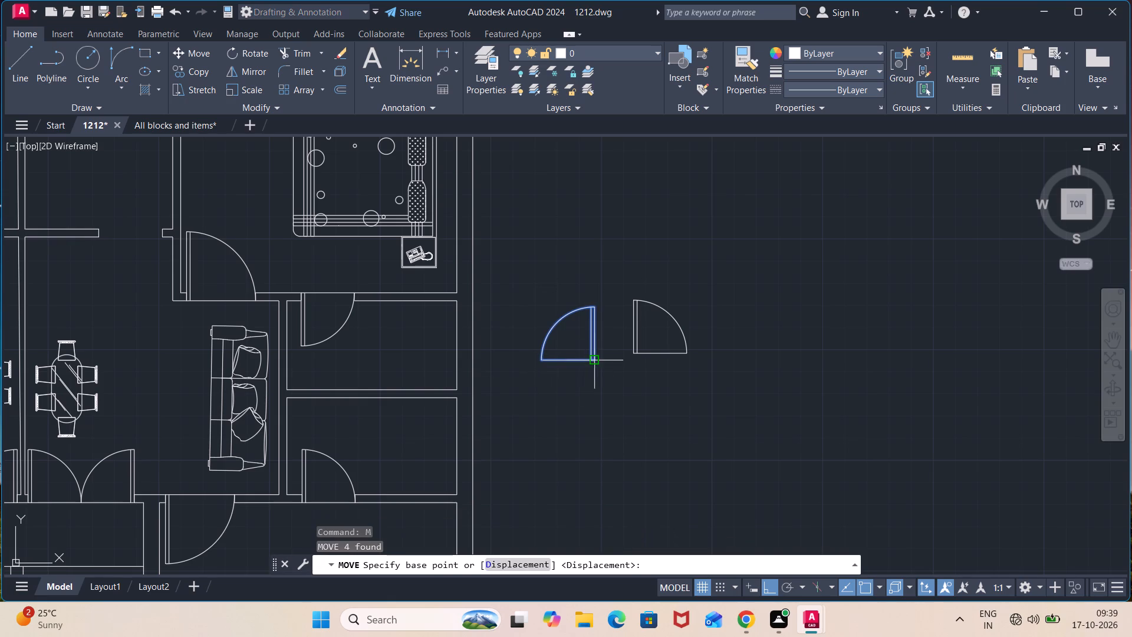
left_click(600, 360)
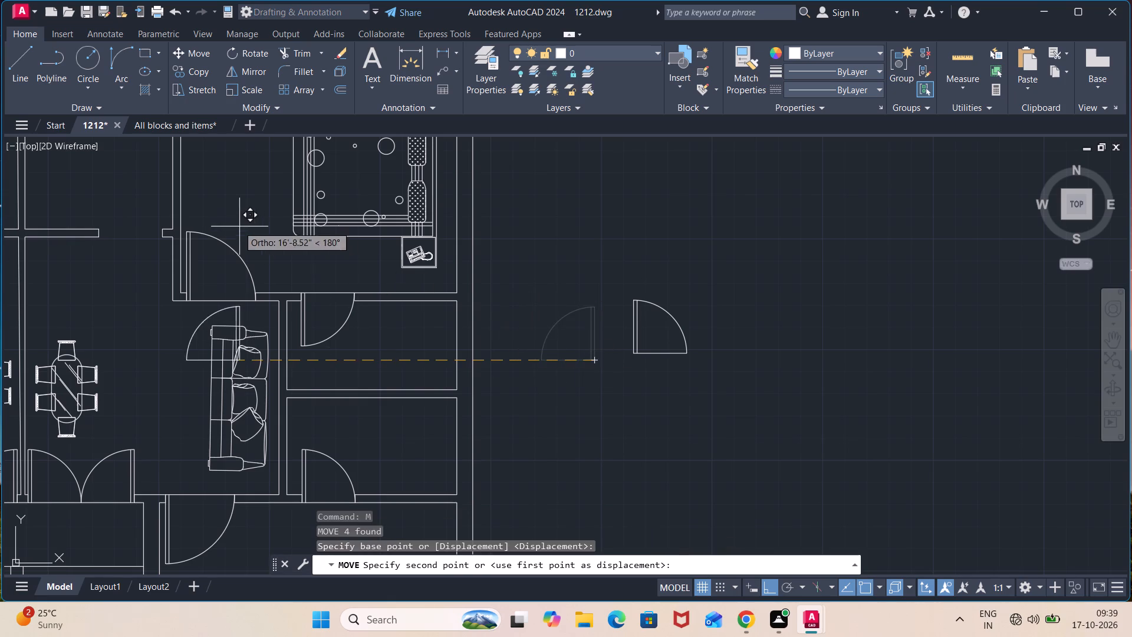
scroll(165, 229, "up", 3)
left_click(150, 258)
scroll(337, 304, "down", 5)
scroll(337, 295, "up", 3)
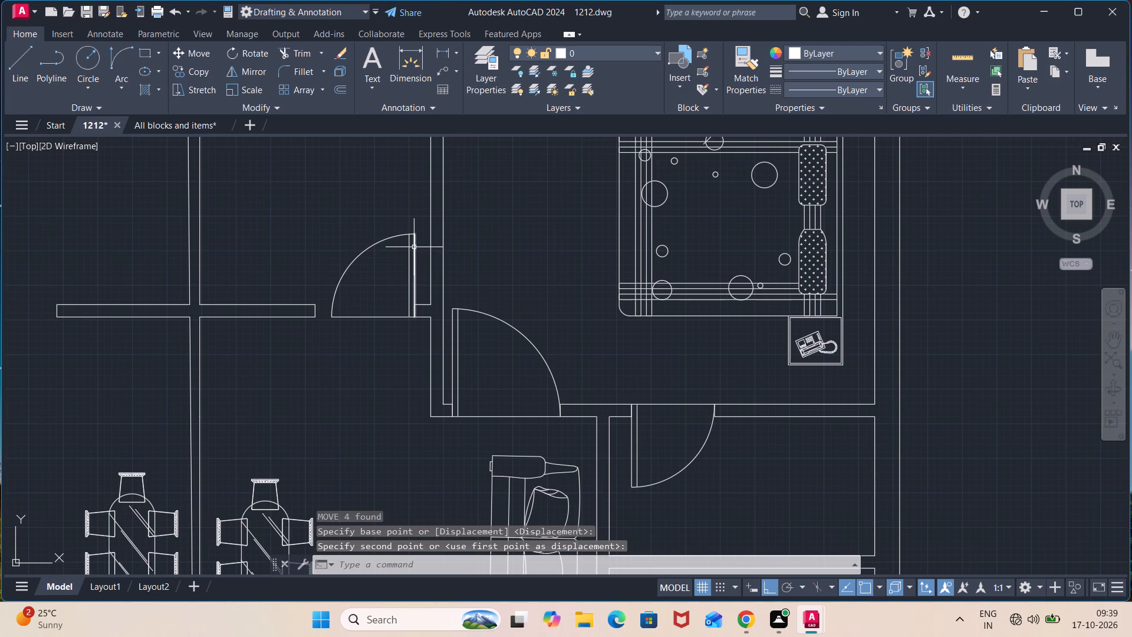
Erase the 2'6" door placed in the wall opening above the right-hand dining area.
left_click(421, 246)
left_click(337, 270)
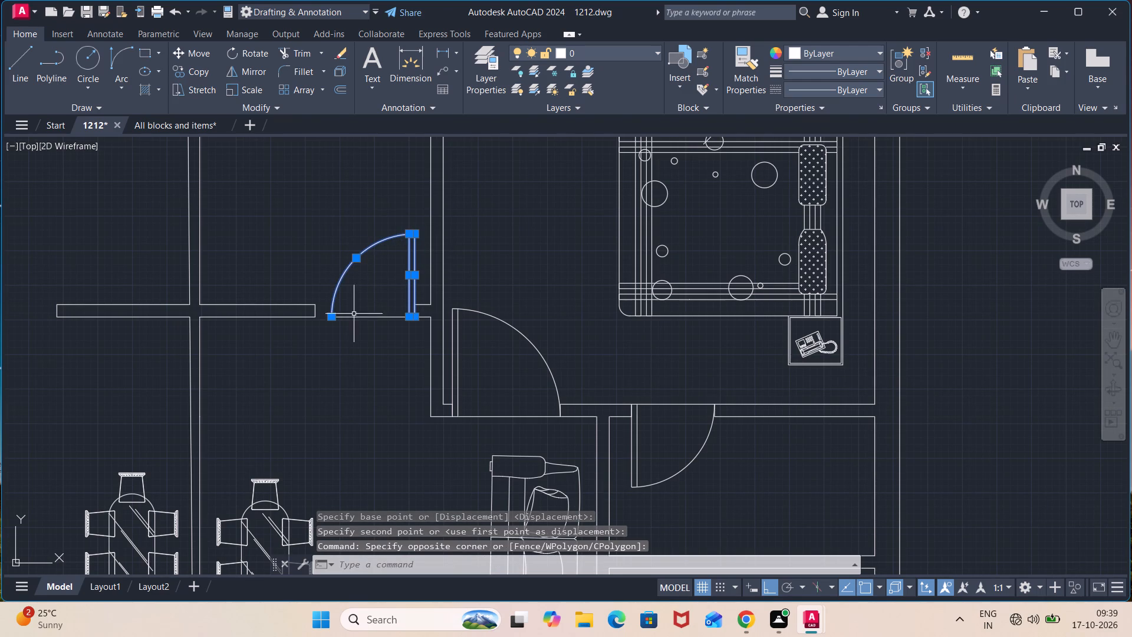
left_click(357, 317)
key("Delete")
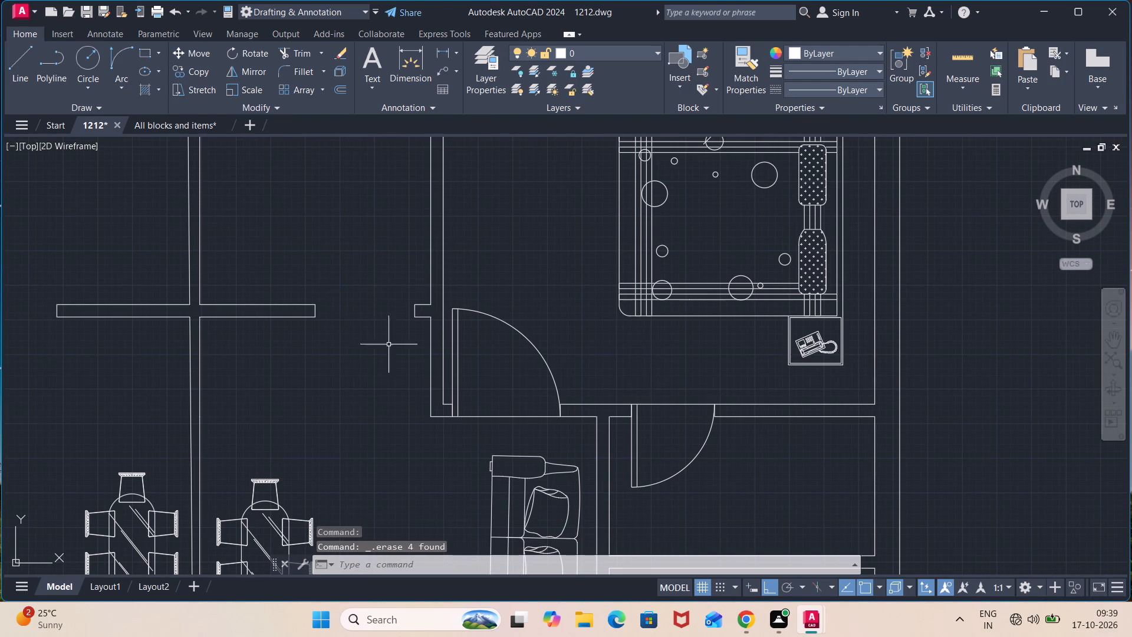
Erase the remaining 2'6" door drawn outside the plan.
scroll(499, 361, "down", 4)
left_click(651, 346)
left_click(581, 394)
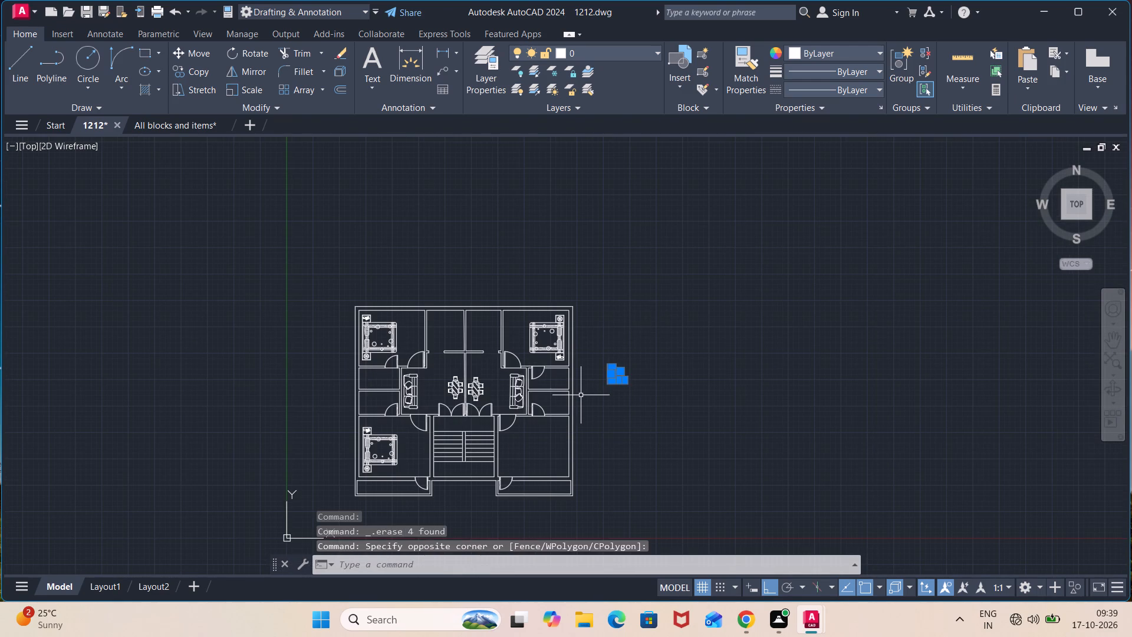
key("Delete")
Draw an L-shaped door outline in the empty space east of the plan: 3' horizontally to the left, then 3' up.
scroll(580, 396, "up", 2)
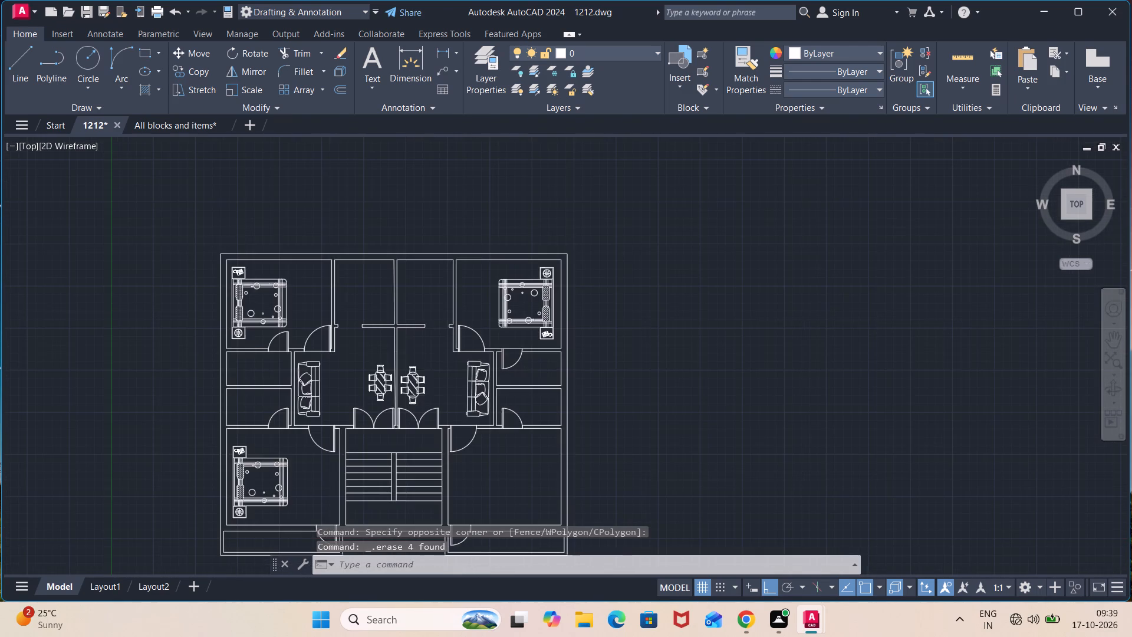
scroll(580, 393, "up", 1)
middle_click(607, 328)
scroll(607, 328, "up", 1)
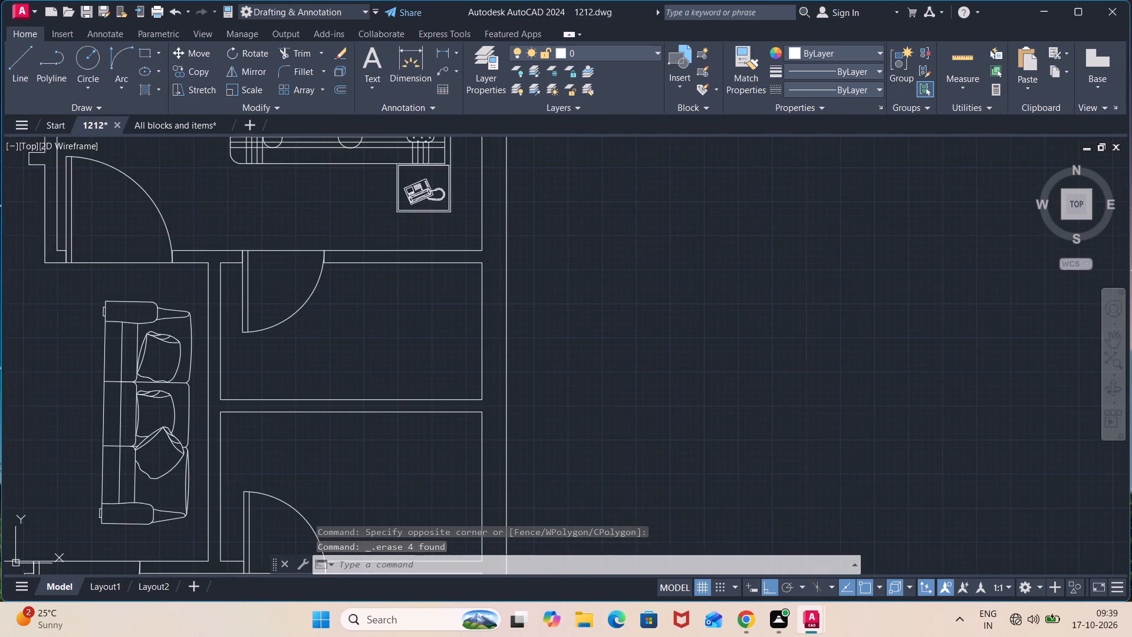
scroll(607, 328, "down", 2)
middle_click_drag(630, 319, 630, 318)
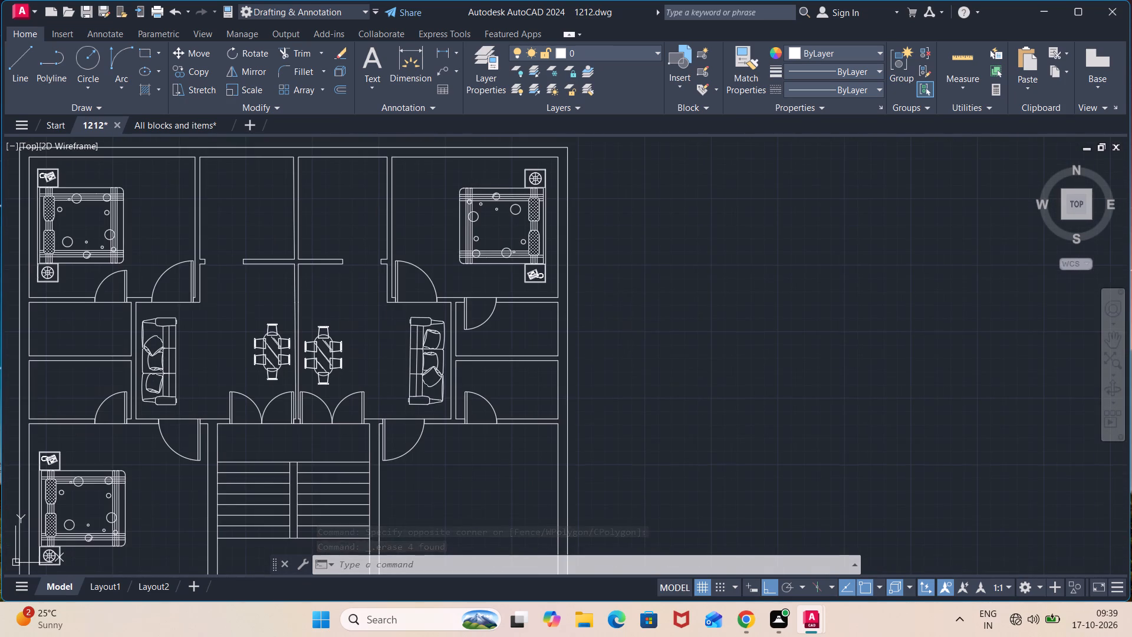
middle_click_drag(630, 318, 505, 352)
key("l")
key("Return")
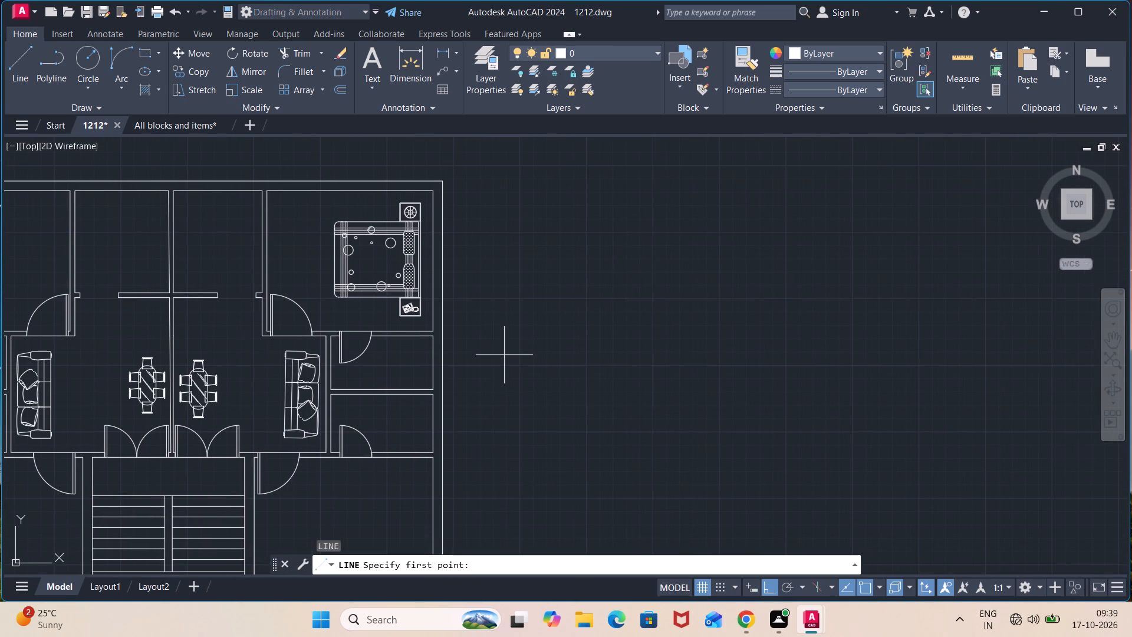
left_click(662, 396)
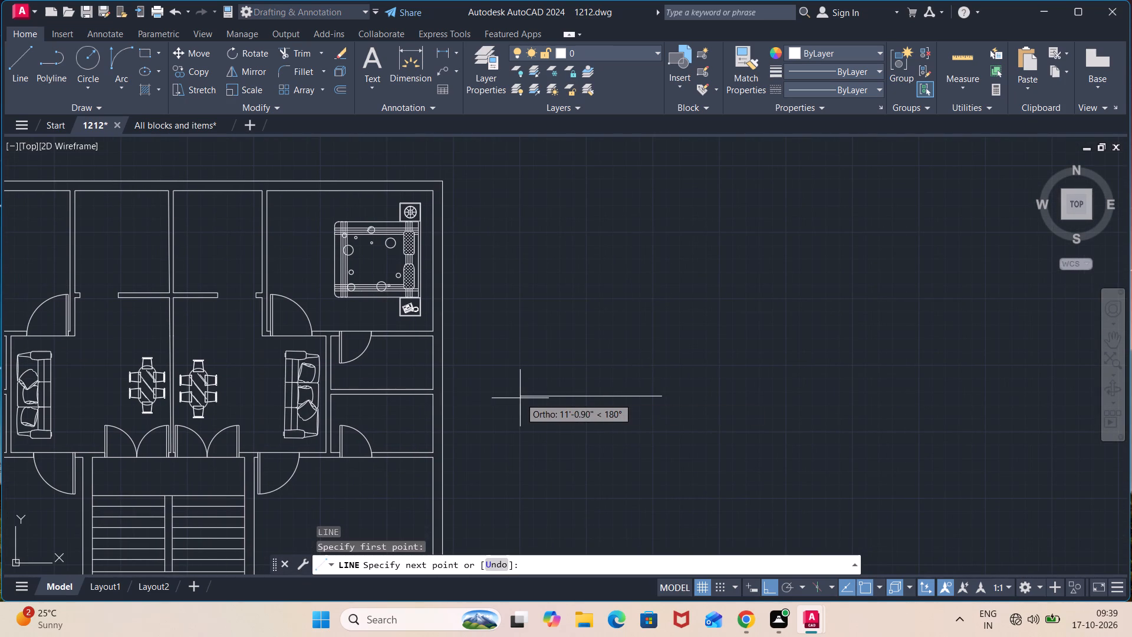
key("3")
key("apostrophe")
key("Return")
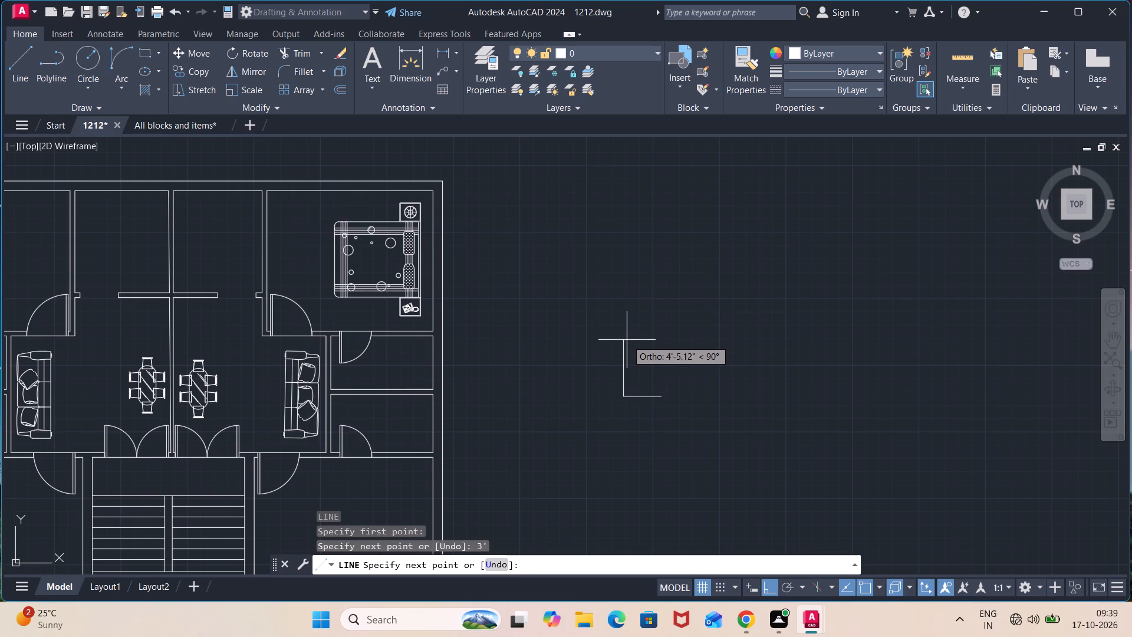
type("3'")
key("Return")
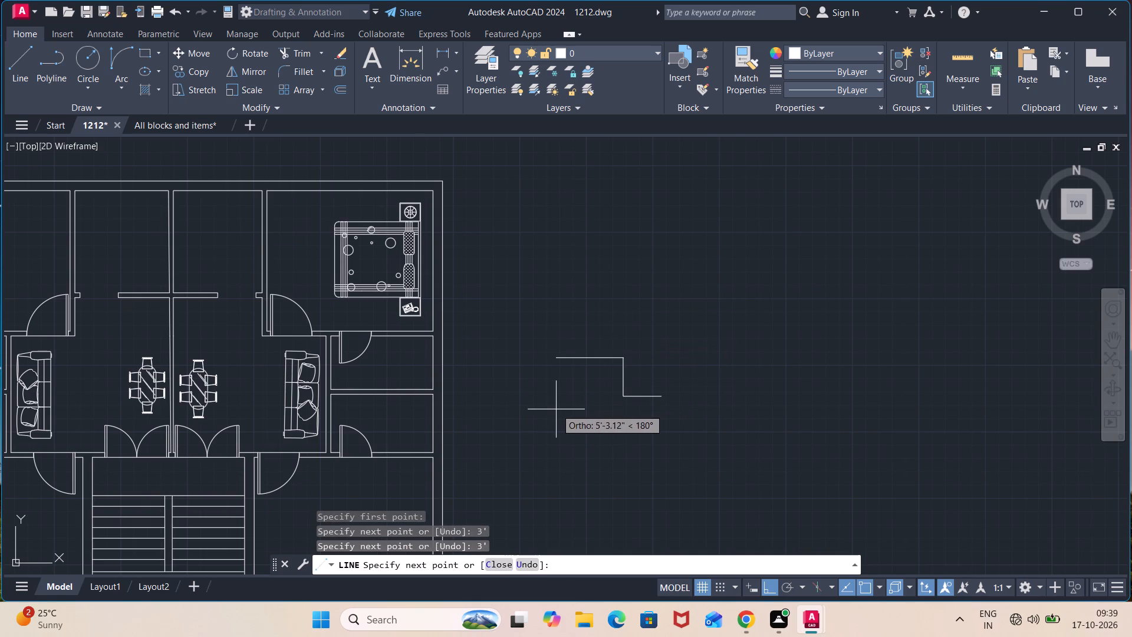
key("Escape")
Draw a second, opposite-facing L-shaped door outline to the left of the first: 3' down, then 3' left.
key("l")
key("Return")
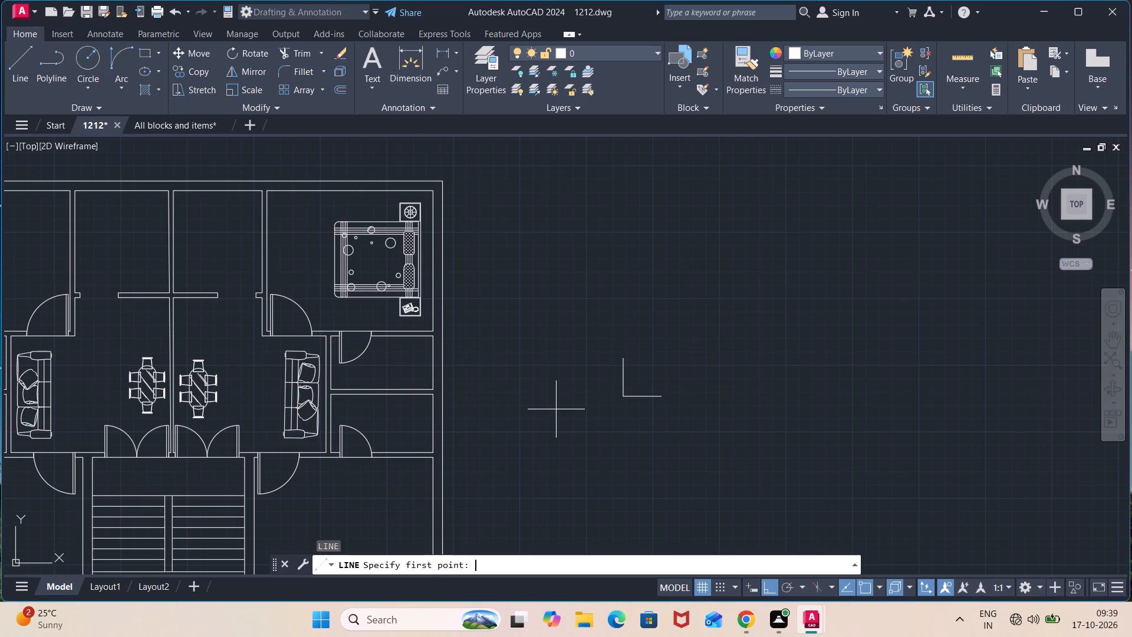
left_click(584, 349)
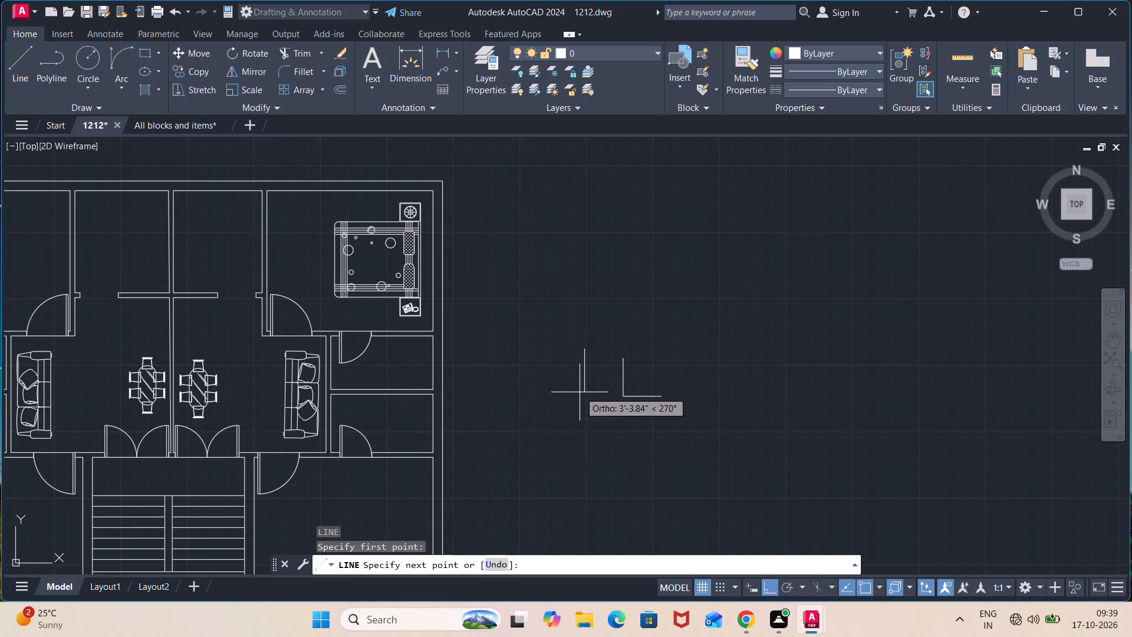
type("3'")
key("Return")
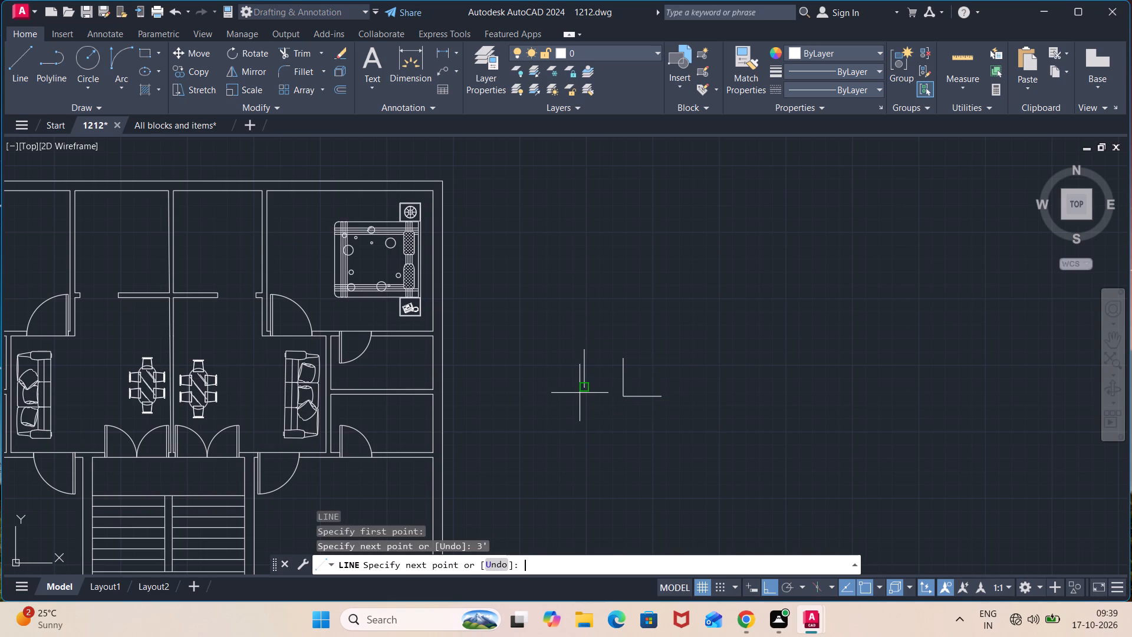
type("3'")
key("Return")
key("Escape")
Offset the vertical line of each 3' outline 2" toward its horizontal leg to form the door leaves.
key("o")
key("Return")
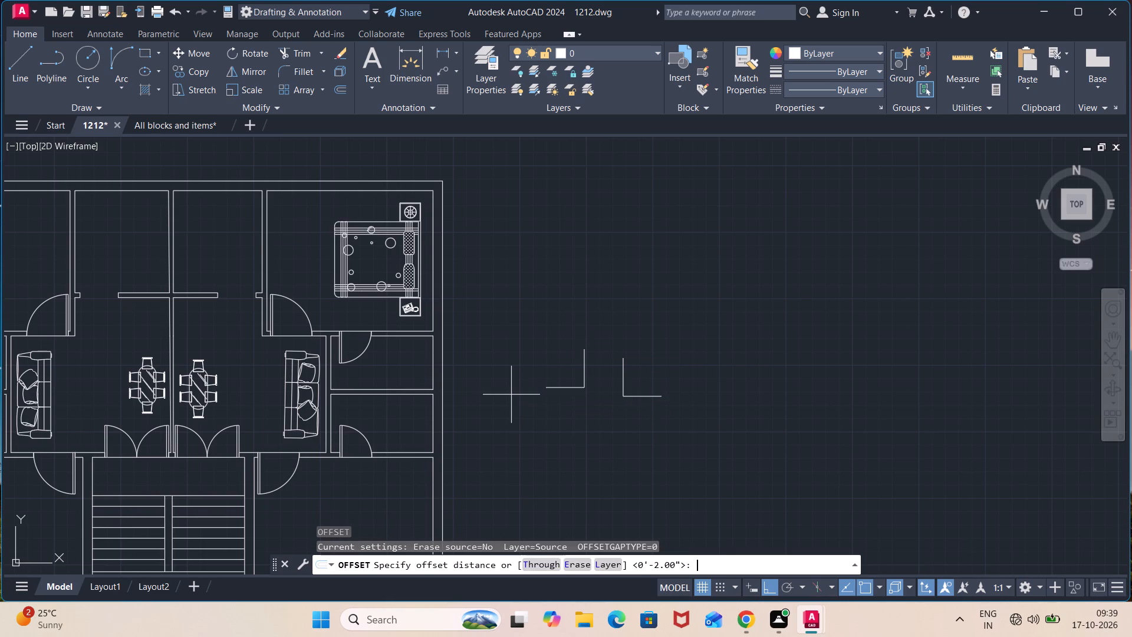
key("Return")
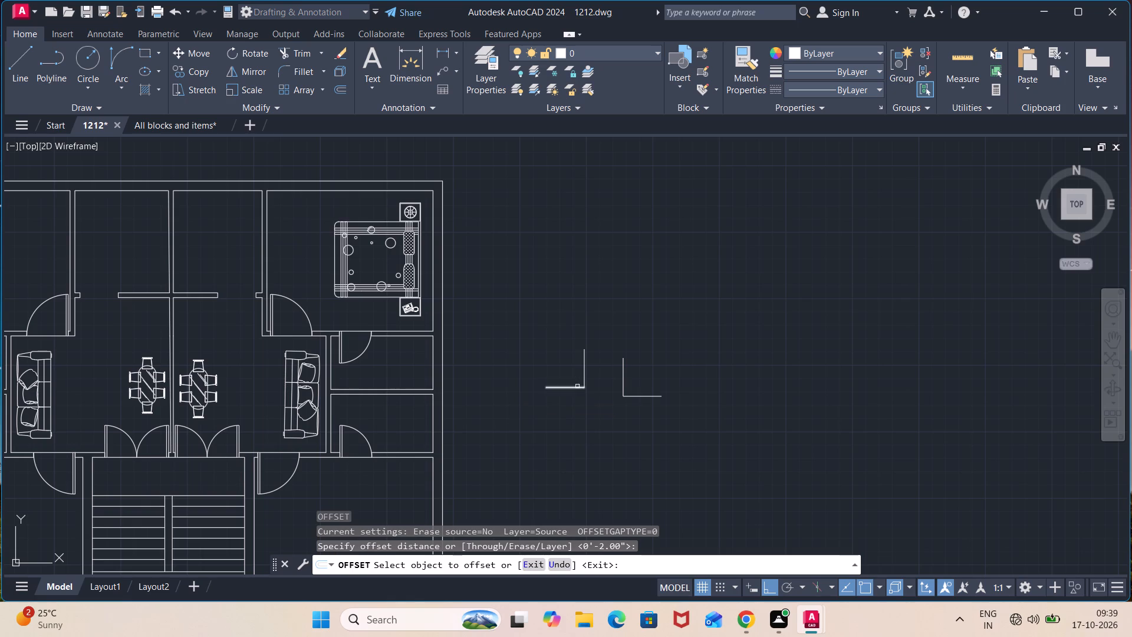
left_click(585, 363)
left_click(557, 372)
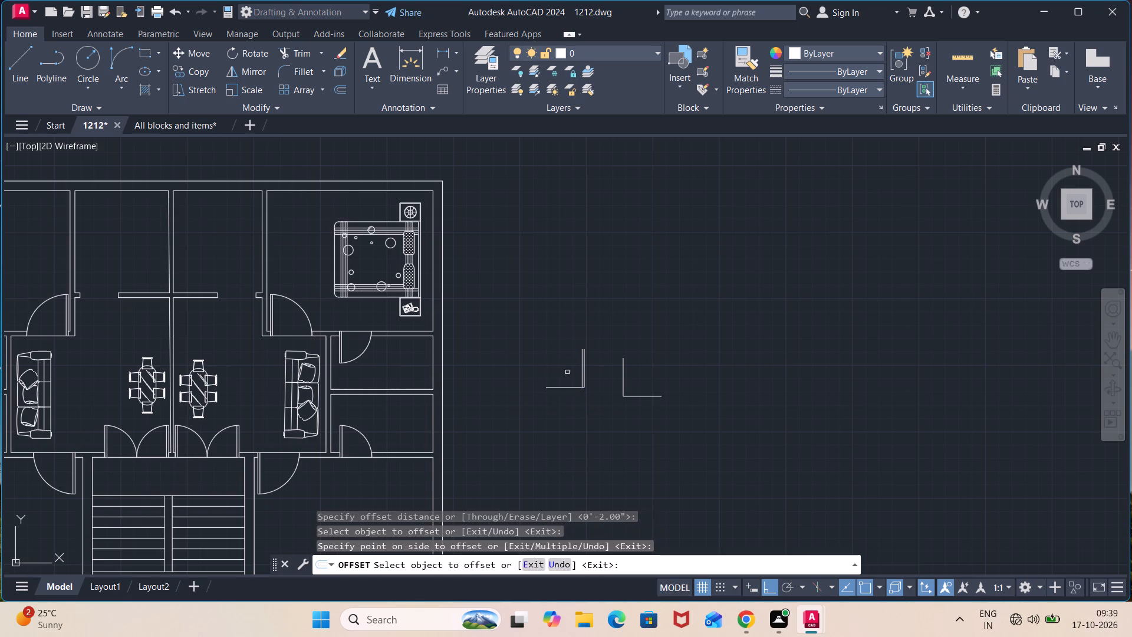
left_click(625, 380)
left_click(646, 379)
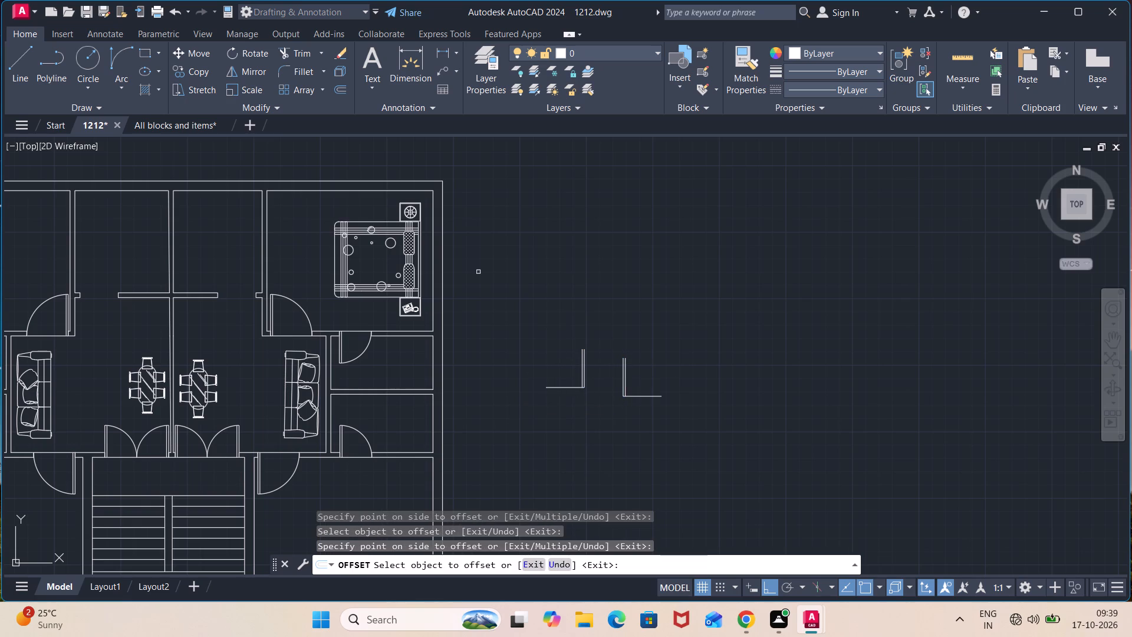
Draw the left-swinging door's quarter arc with Start, End, Direction, from the outer leaf line's top to the horizontal line's far end.
left_click(119, 85)
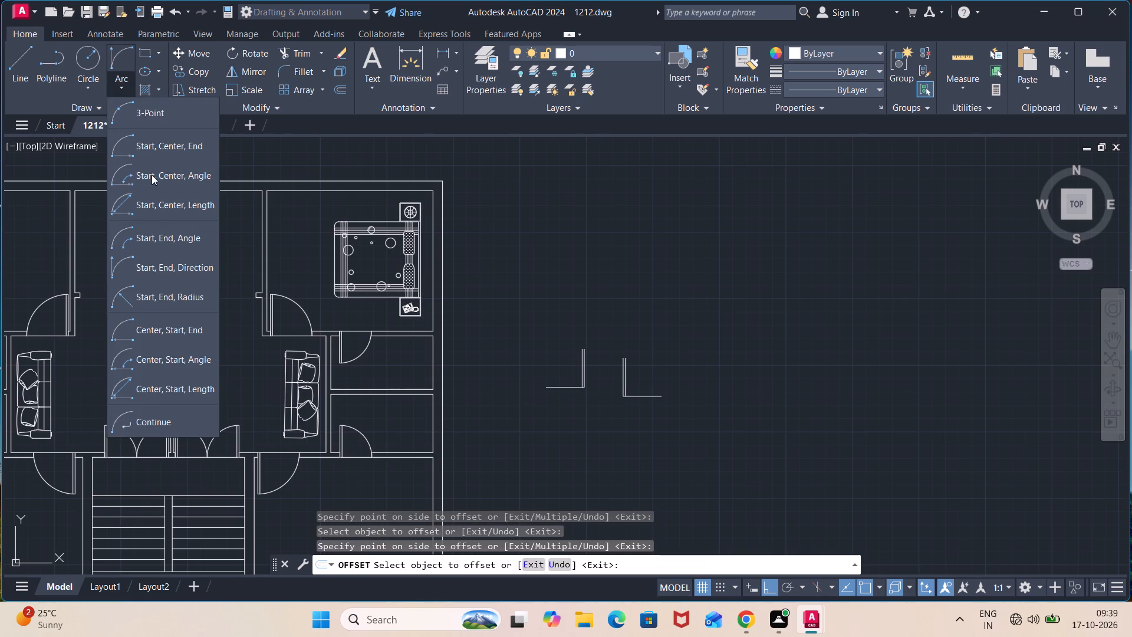
left_click(172, 265)
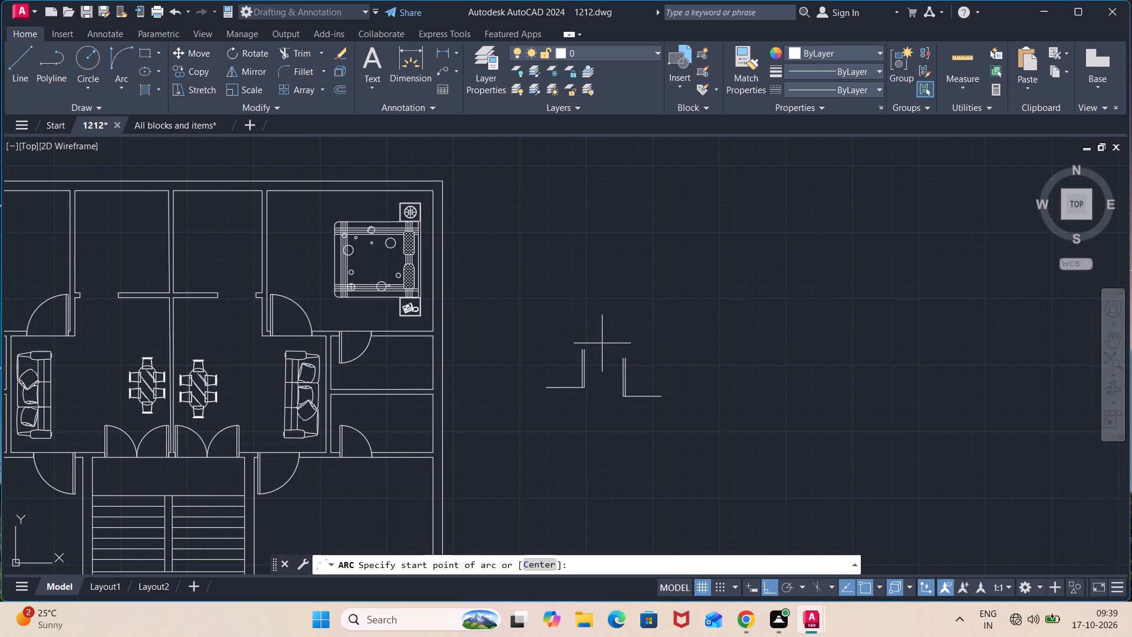
scroll(602, 343, "up", 1)
left_click(575, 351)
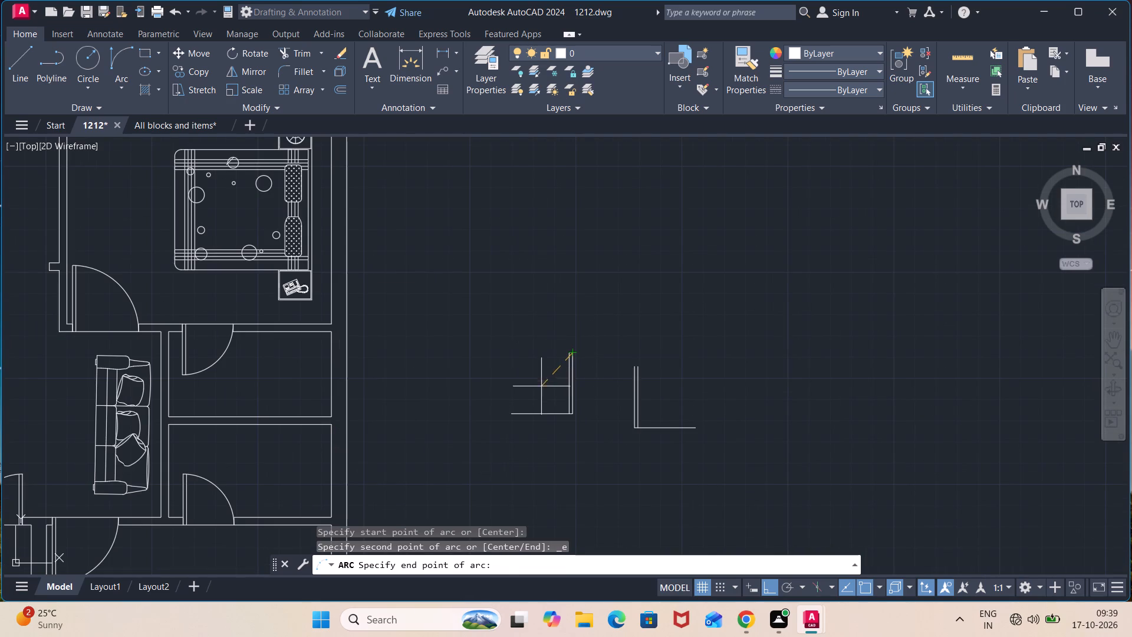
left_click(512, 412)
left_click(498, 402)
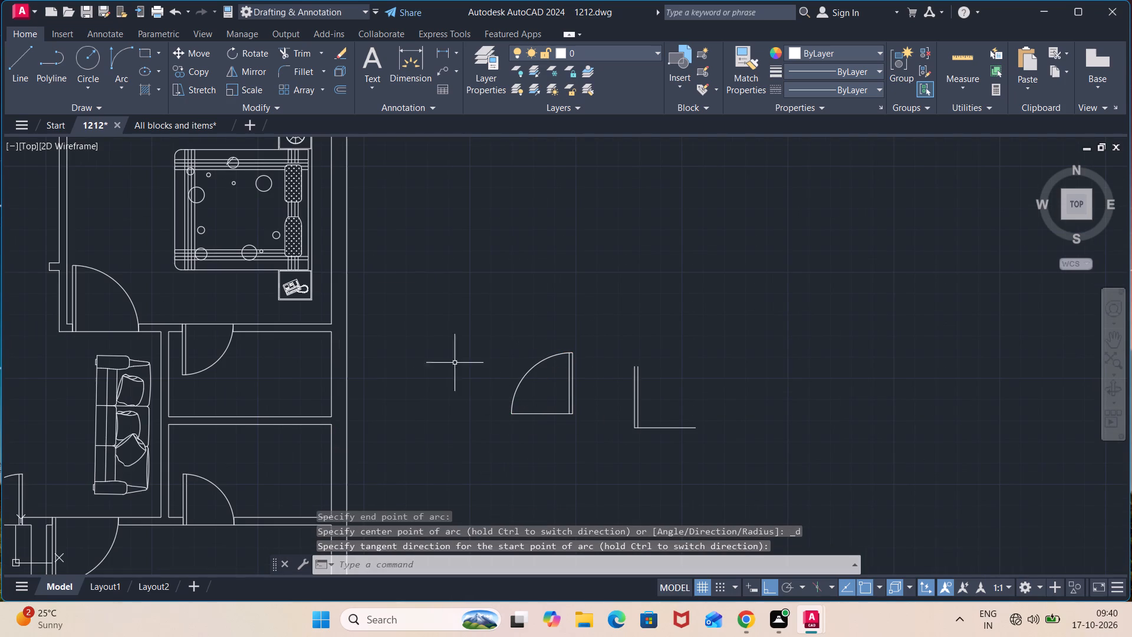
Draw the right-swinging door's quarter arc with Start, End, Direction, from the outer leaf line's top to the horizontal line's far end.
left_click(128, 90)
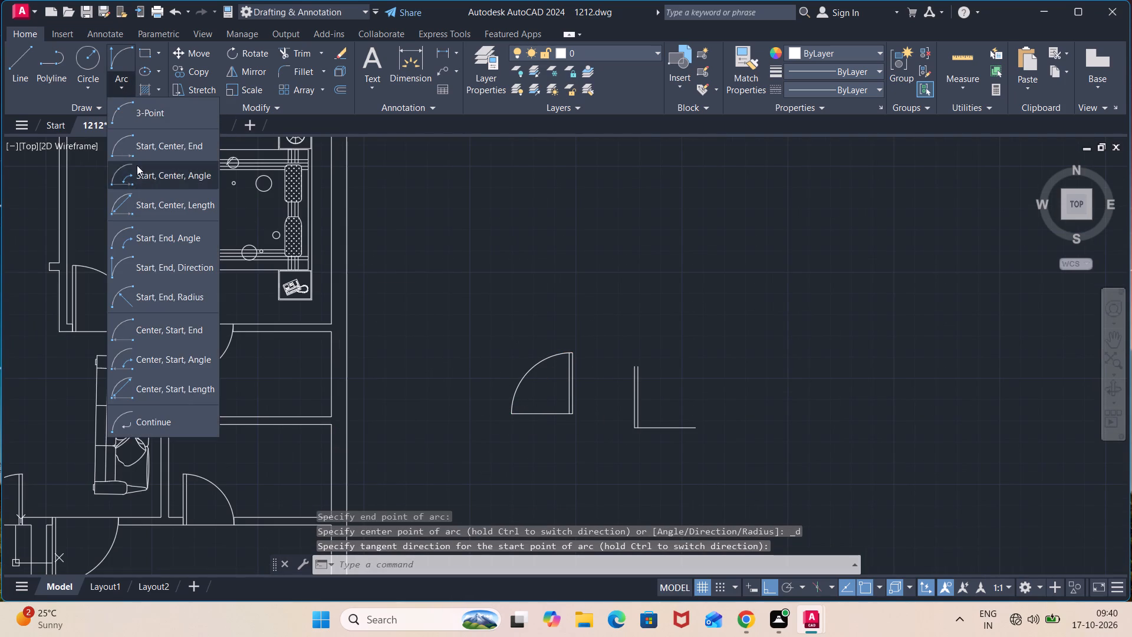
left_click(172, 272)
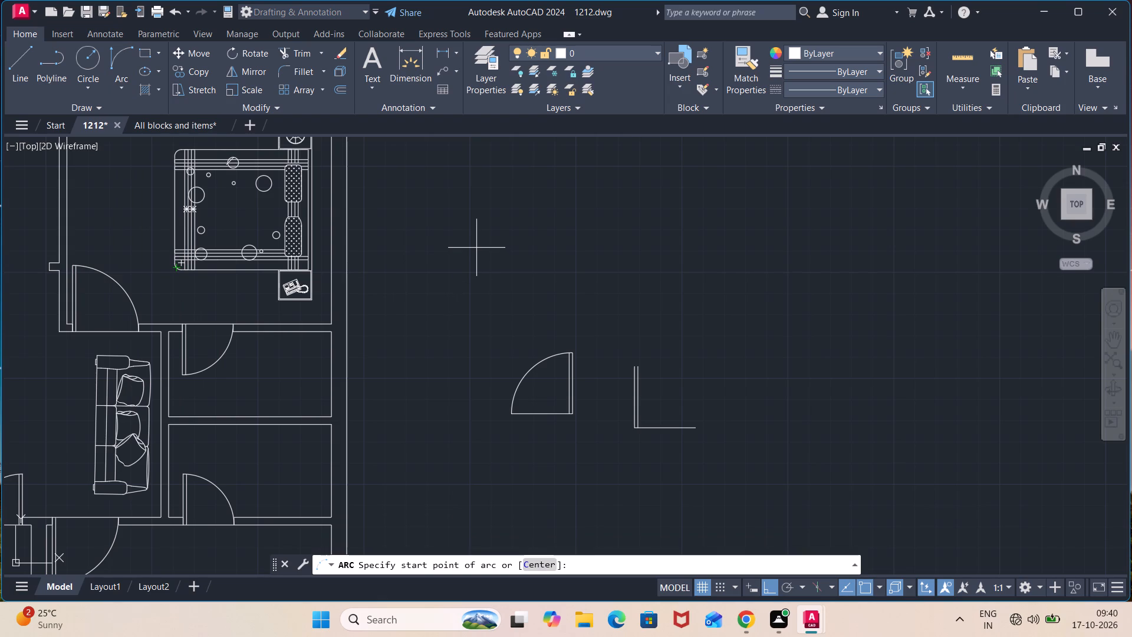
left_click(633, 367)
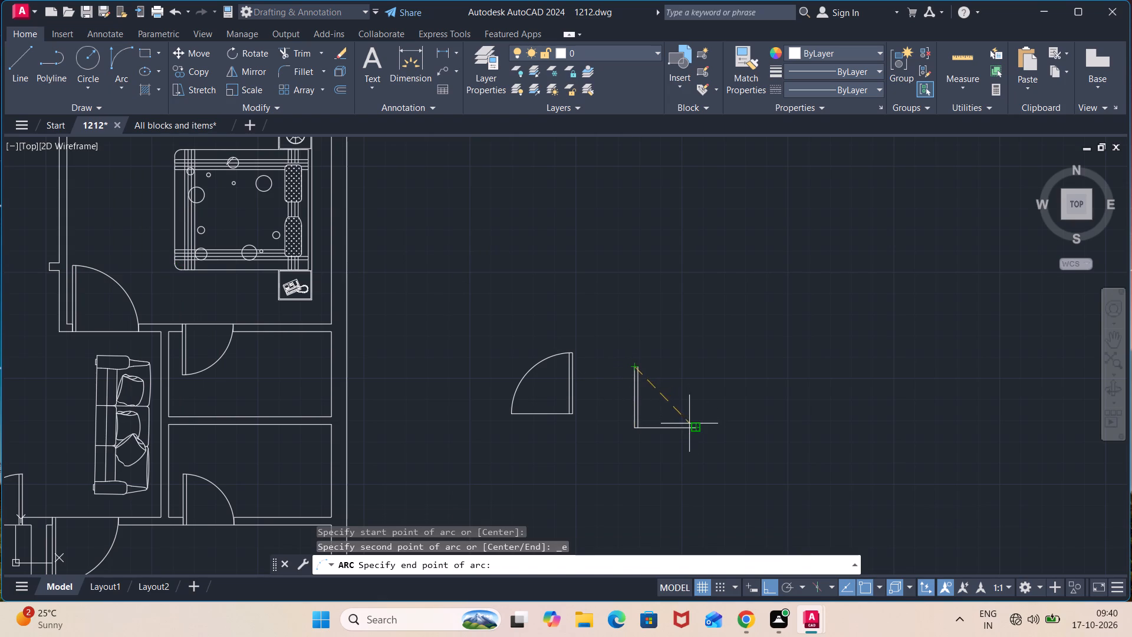
left_click(690, 424)
left_click(702, 369)
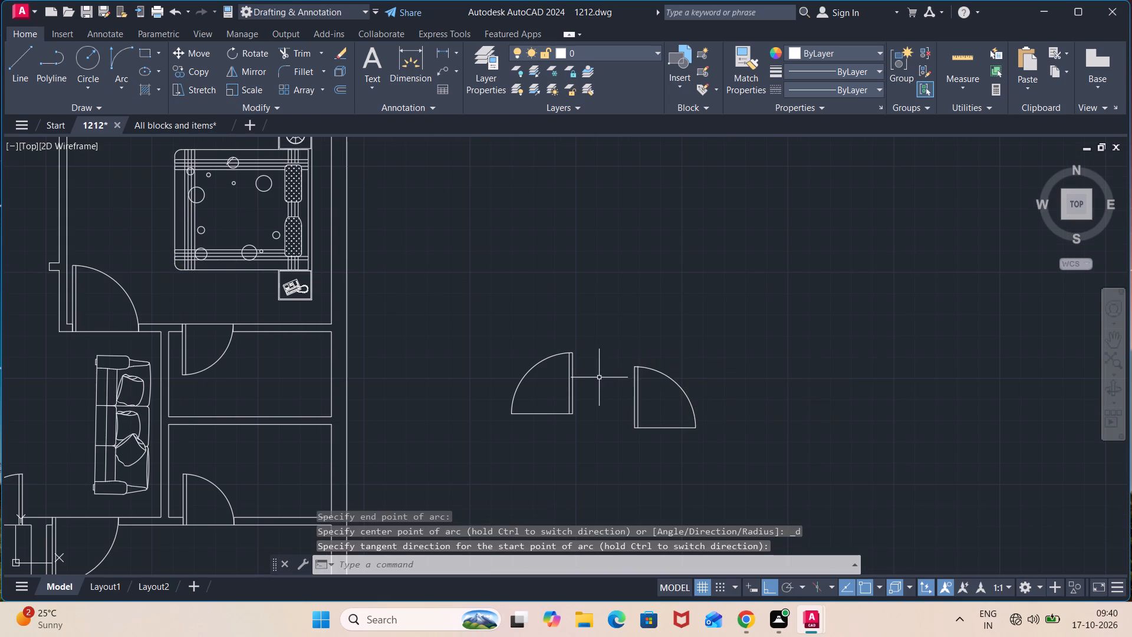
Trim the tip of the left-swinging door's inner leaf line where it projects past the swing arc.
scroll(599, 377, "up", 3)
scroll(512, 314, "up", 2)
middle_click_drag(499, 303, 502, 306)
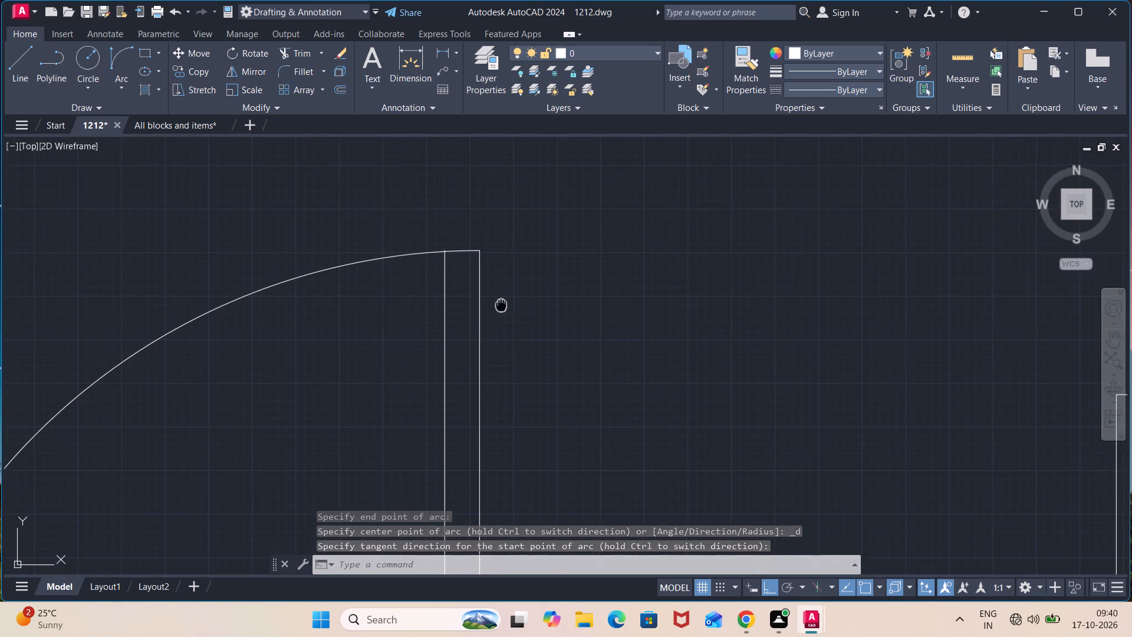
middle_click_drag(502, 306, 525, 331)
scroll(462, 249, "up", 4)
middle_click_drag(483, 327, 479, 249)
type("tr")
key("Return")
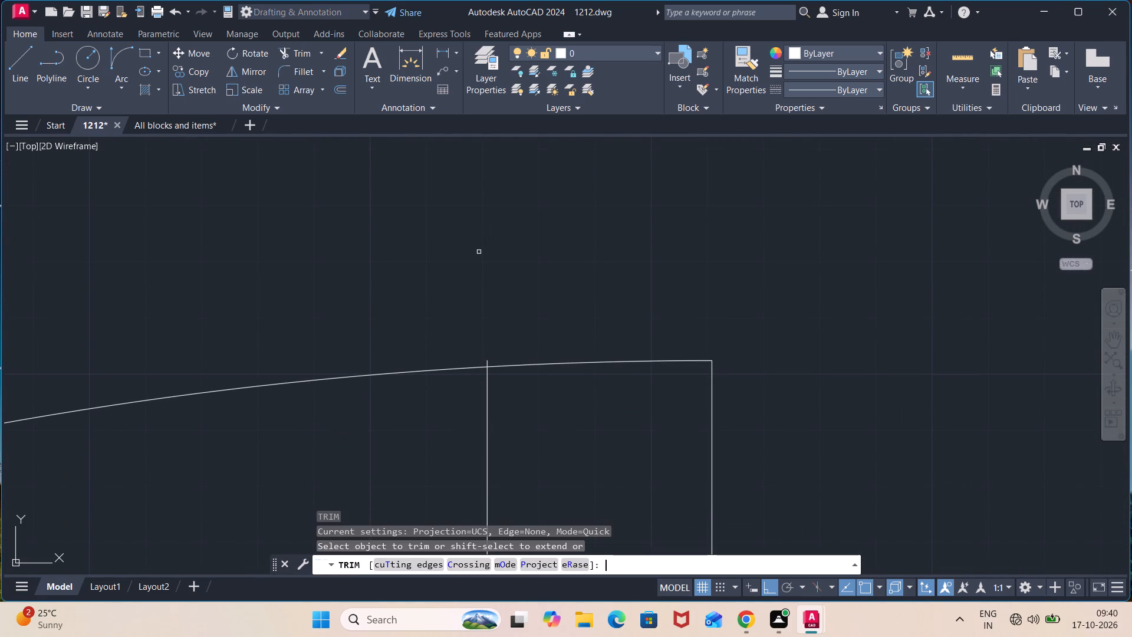
left_click(487, 363)
Trim the tip of the right-swinging door's inner leaf line where it projects past the swing arc.
scroll(723, 297, "down", 7)
middle_click_drag(725, 272, 724, 272)
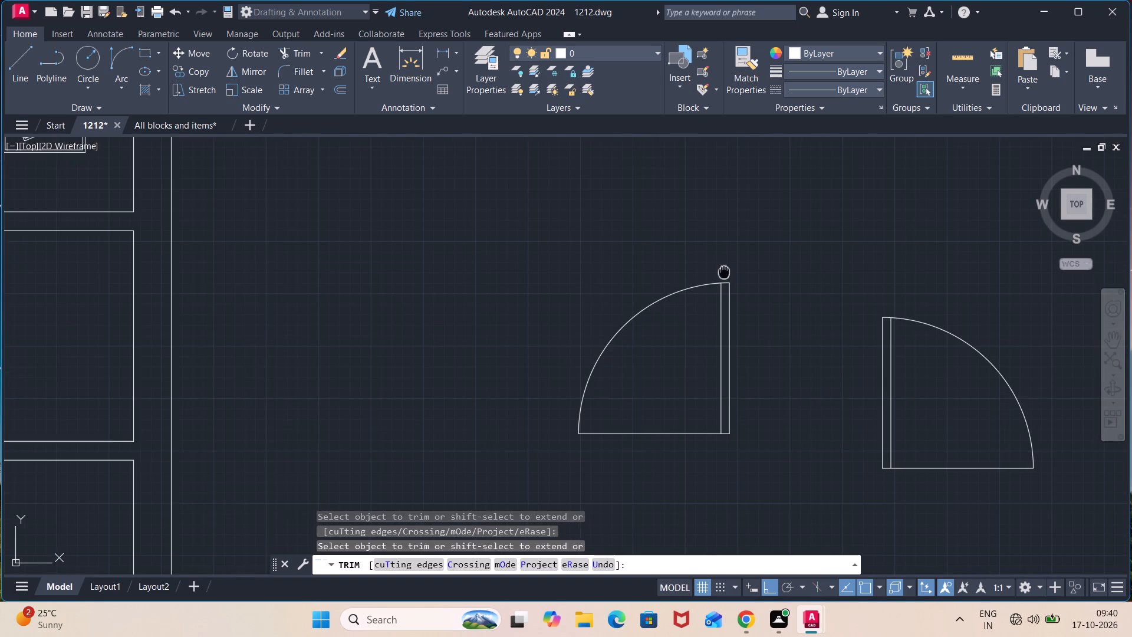
middle_click_drag(724, 272, 128, 281)
scroll(308, 328, "up", 2)
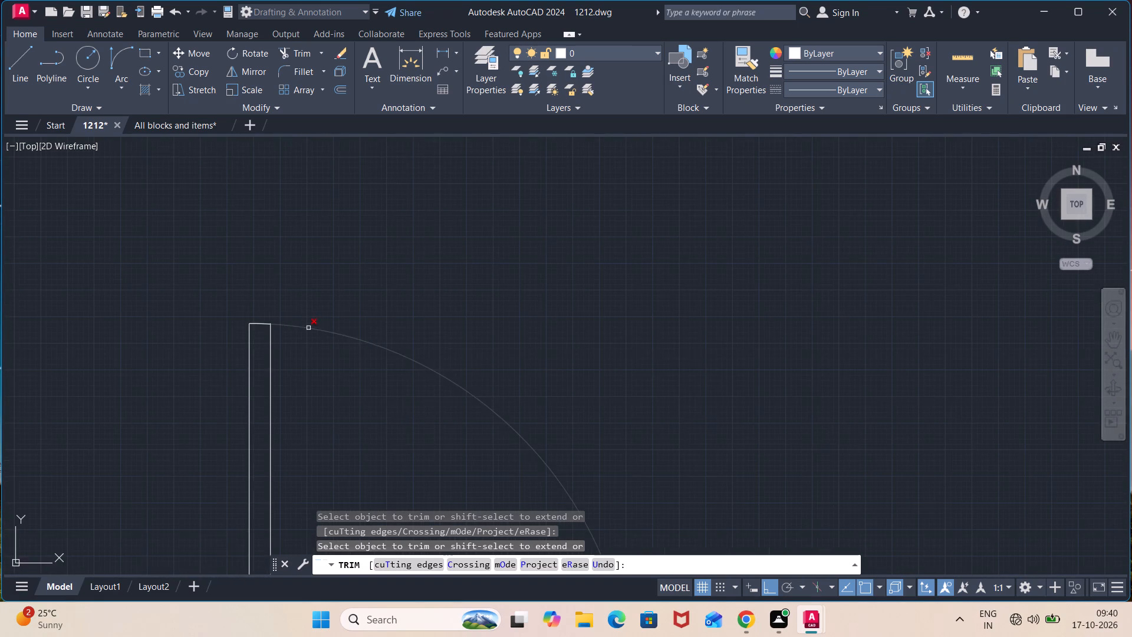
scroll(284, 314, "up", 6)
middle_click_drag(191, 354, 221, 220)
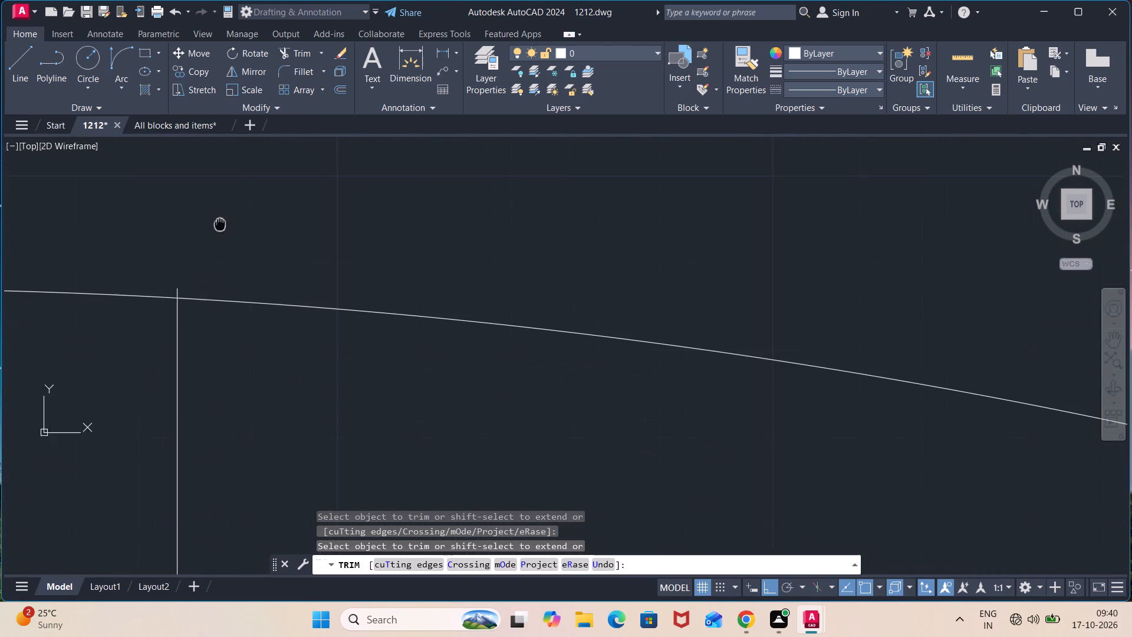
middle_click_drag(221, 220, 221, 219)
left_click(180, 289)
scroll(260, 237, "down", 4)
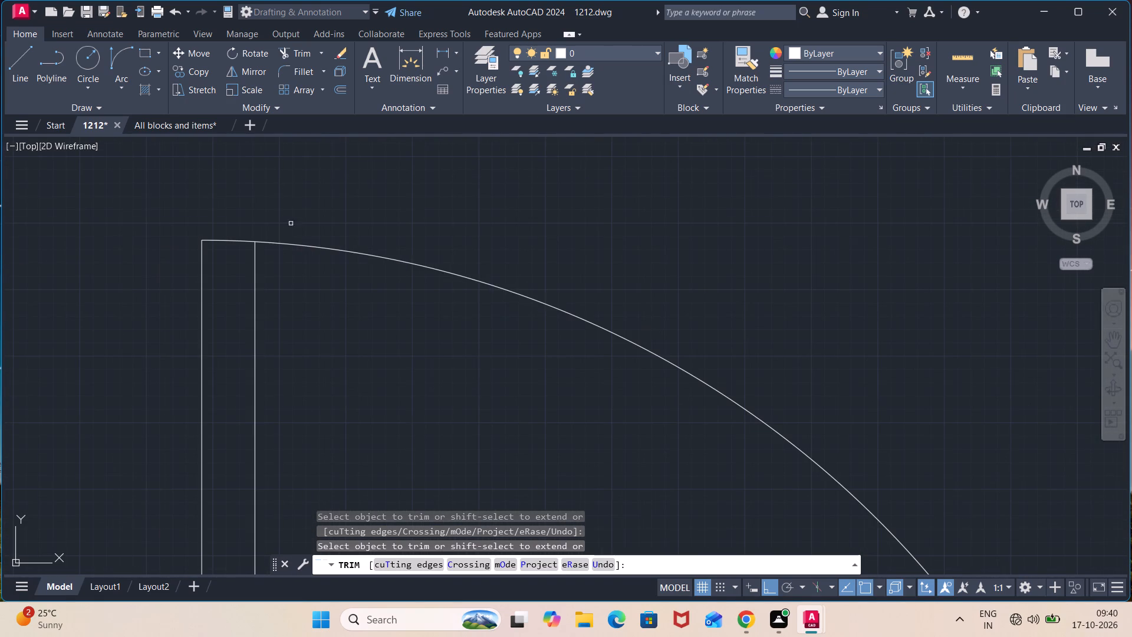
key("Escape")
Move the left-swinging door by its hinge corner to the short wall stub's lower corner at the right apartment's upper middle room opening.
scroll(301, 218, "down", 7)
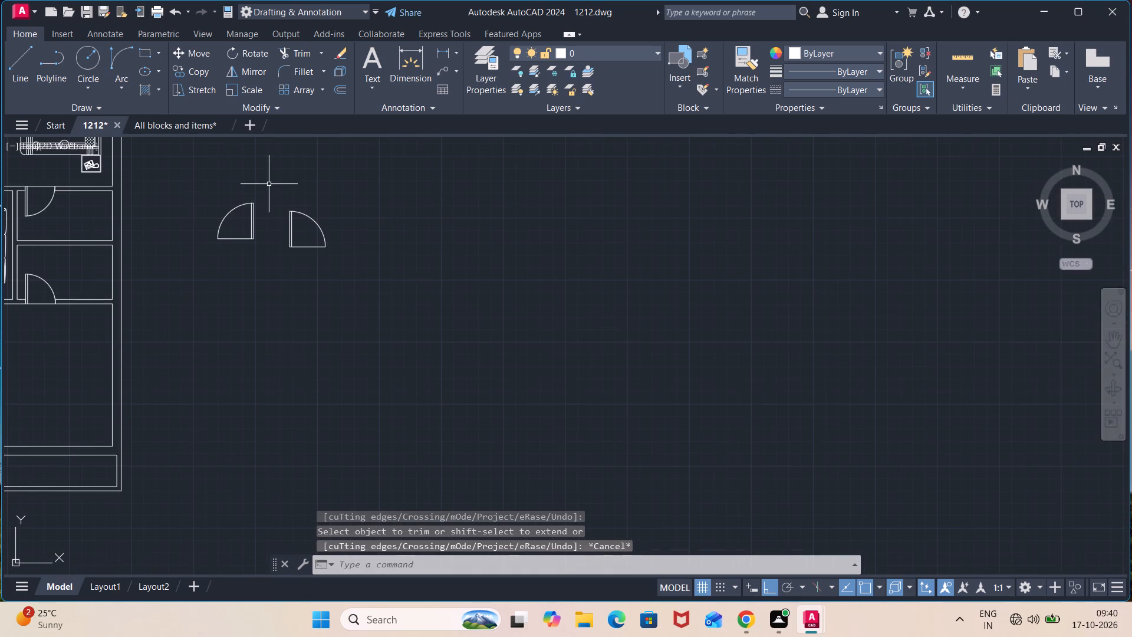
middle_click_drag(269, 182, 391, 273)
left_click(387, 273)
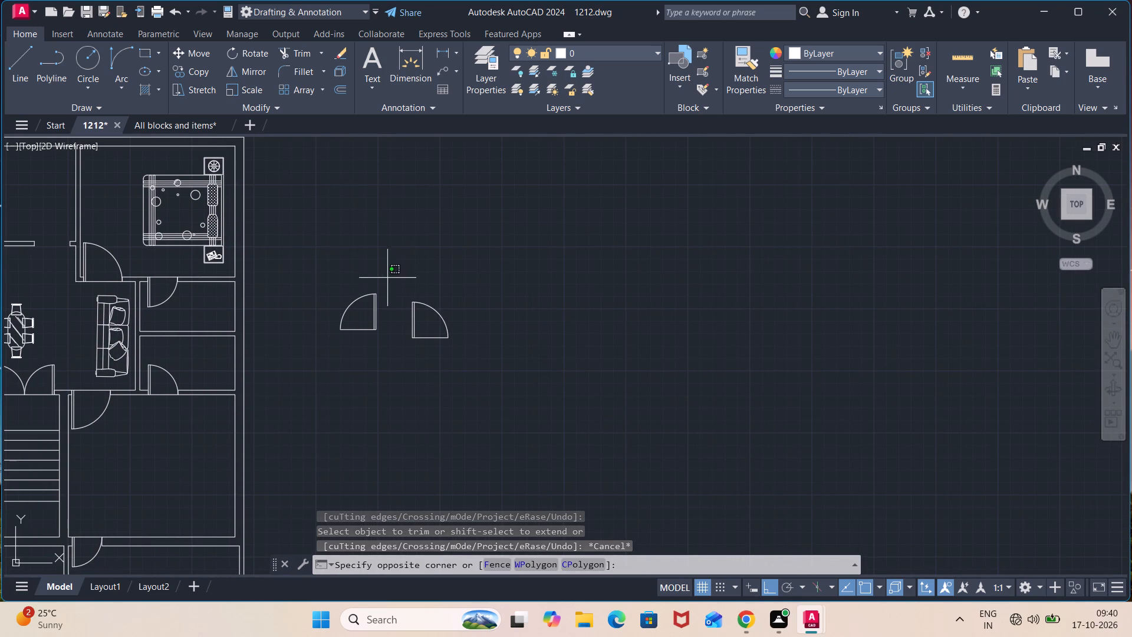
left_click(310, 343)
key("m")
key("Return")
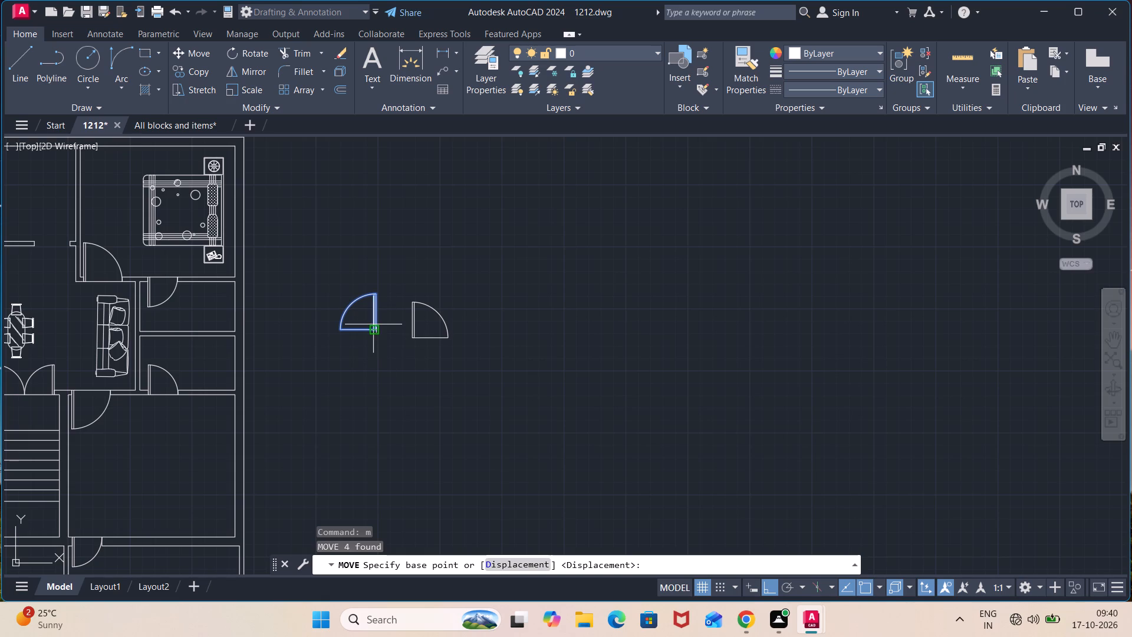
scroll(383, 334, "up", 3)
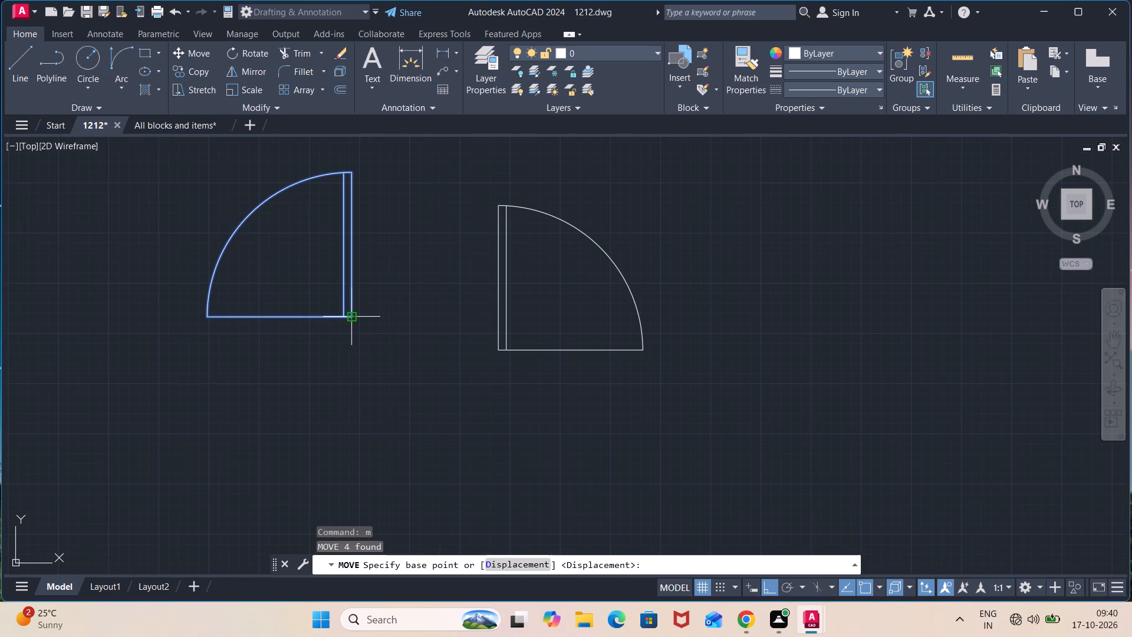
left_click(349, 316)
scroll(242, 292, "down", 3)
middle_click_drag(226, 293, 460, 268)
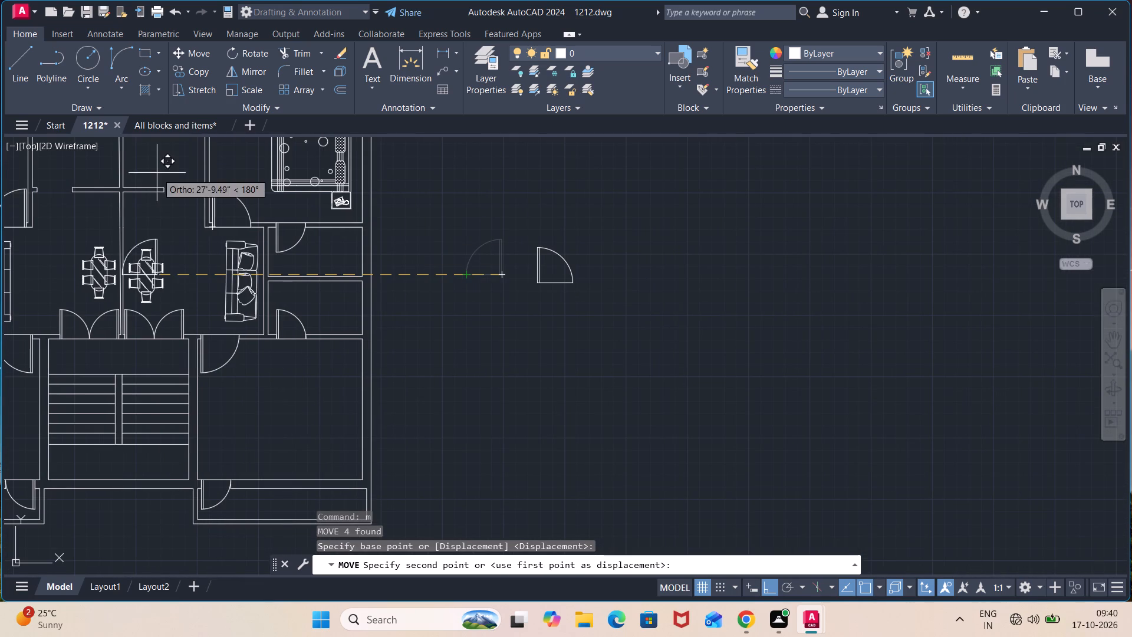
middle_click_drag(177, 176, 190, 266)
scroll(203, 282, "up", 4)
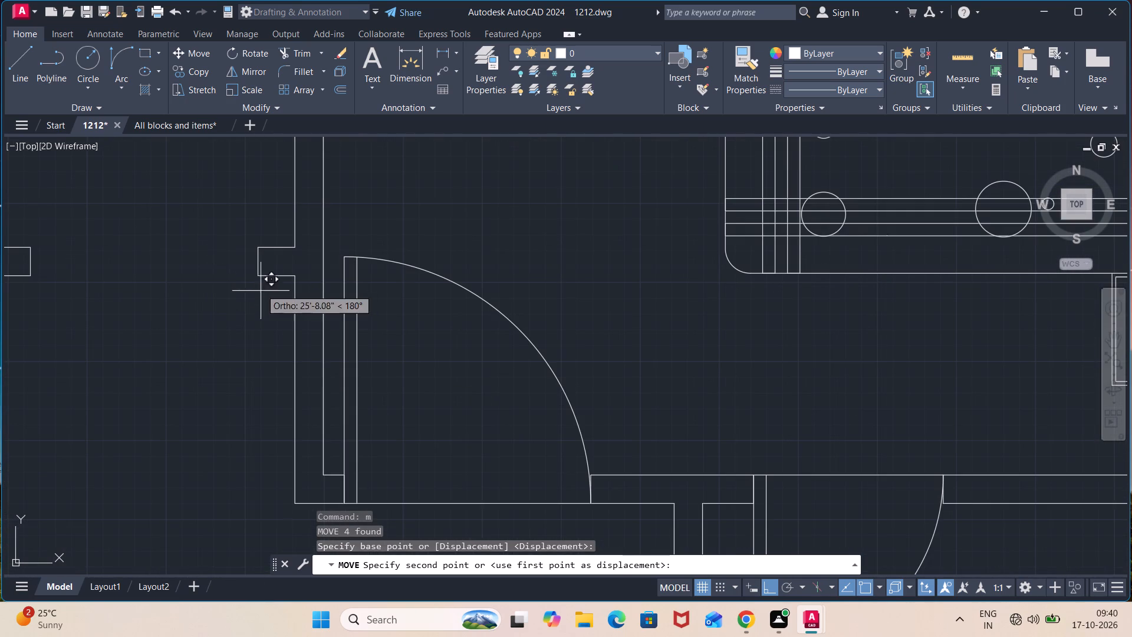
left_click(255, 277)
Move the right-swinging door by its hinge corner to the short wall stub's lower corner at the left apartment's upper middle room opening.
scroll(569, 313, "down", 5)
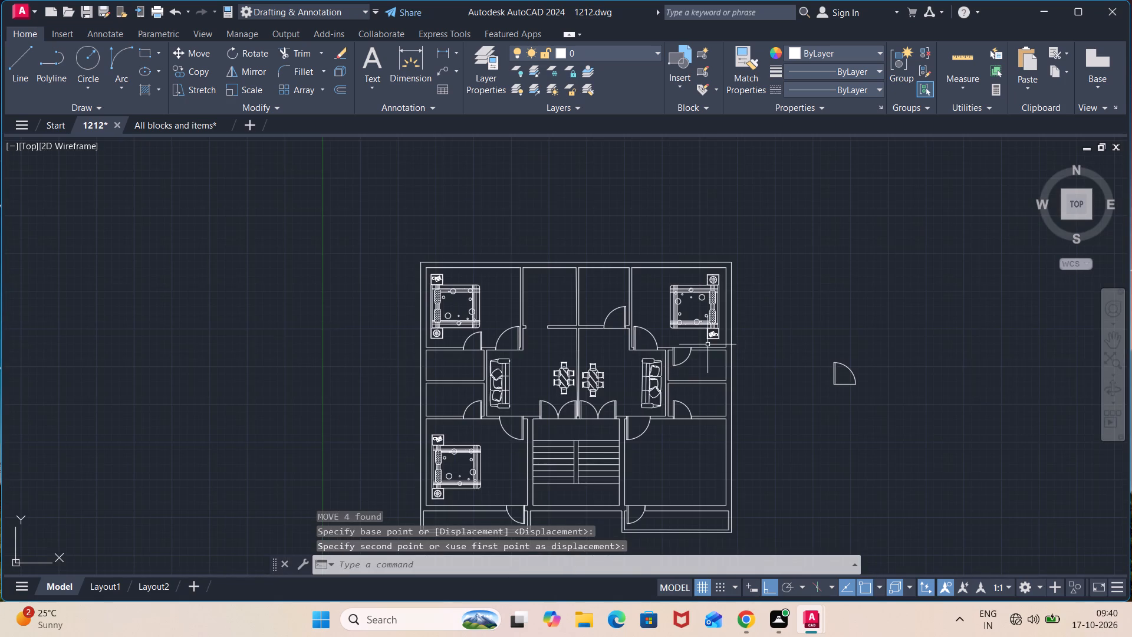
middle_click_drag(709, 345, 610, 270)
left_click(792, 260)
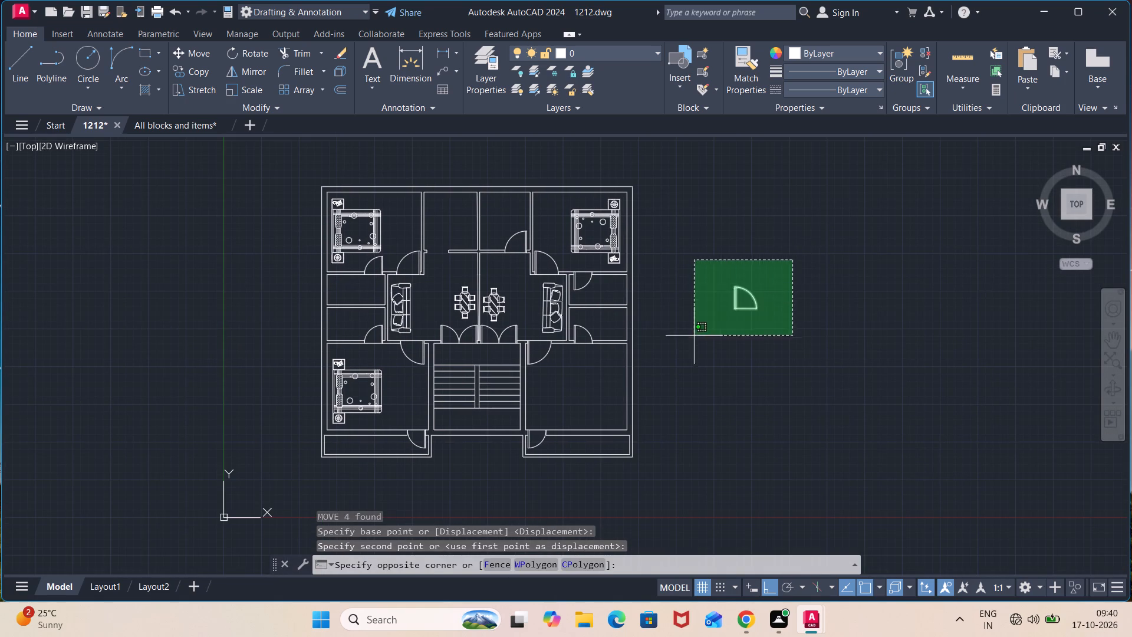
left_click(694, 336)
key("m")
key("Return")
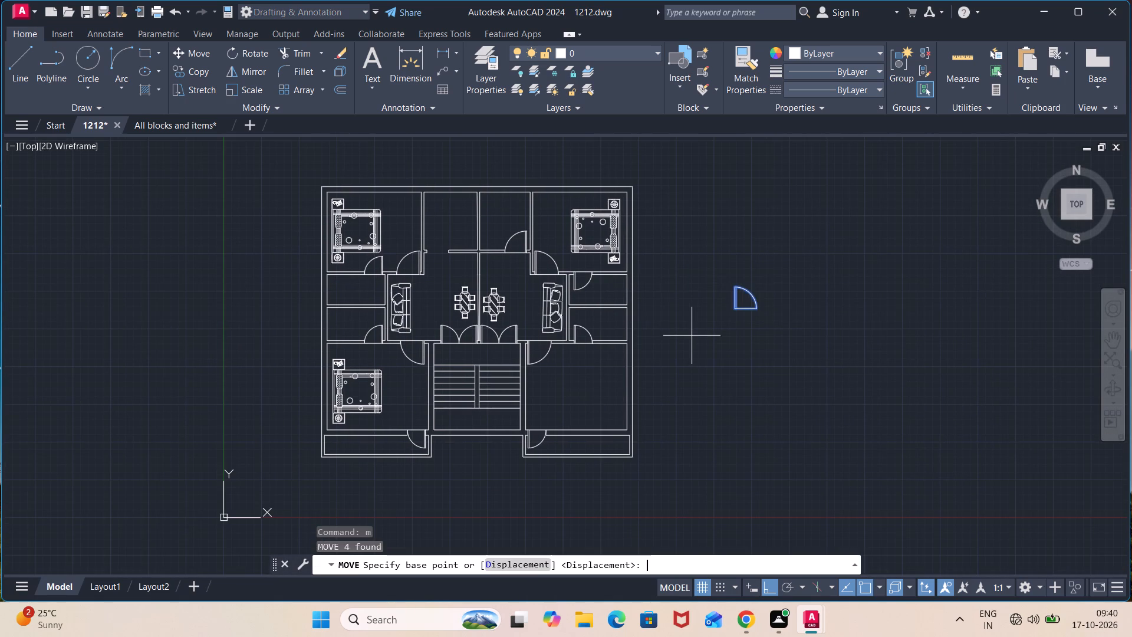
scroll(723, 312, "up", 2)
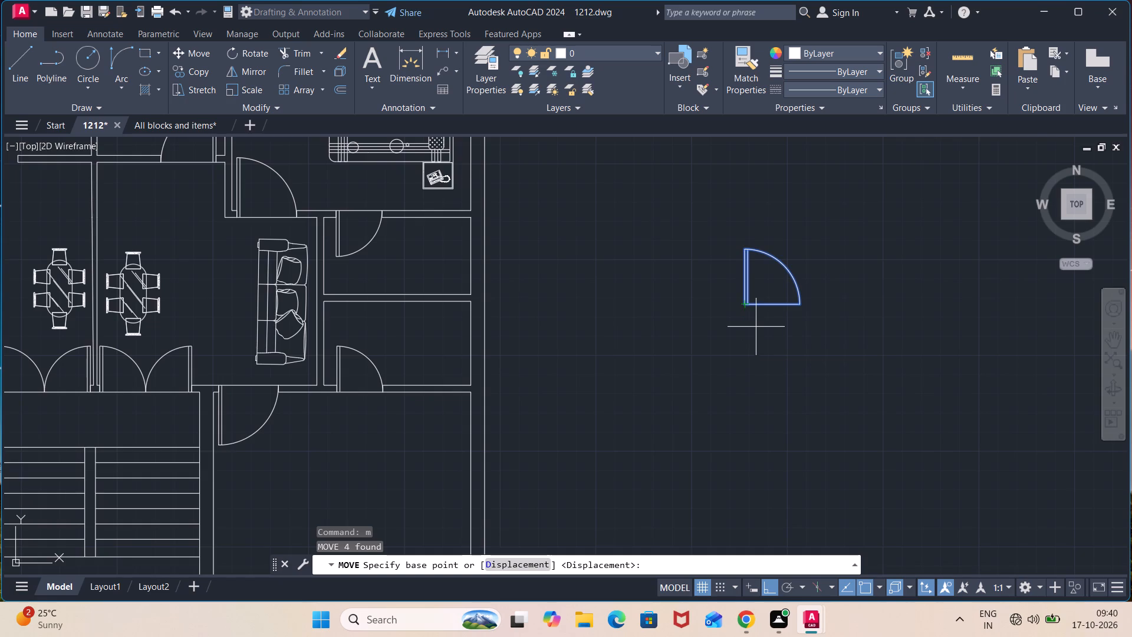
scroll(745, 314, "up", 2)
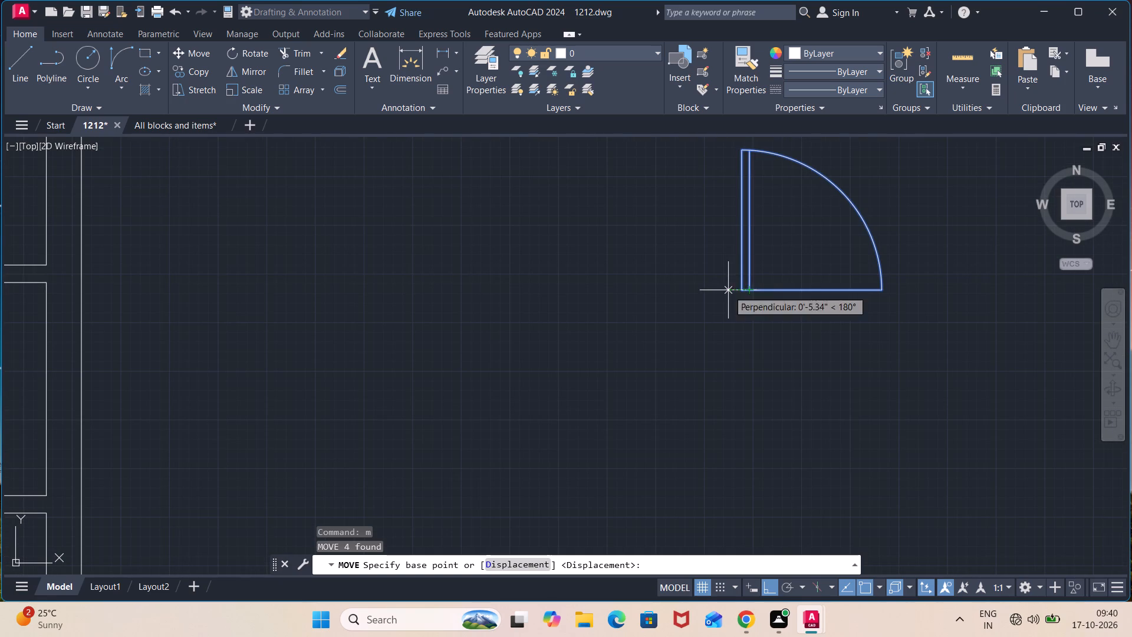
left_click(741, 291)
scroll(478, 293, "down", 2)
middle_click_drag(357, 290, 537, 316)
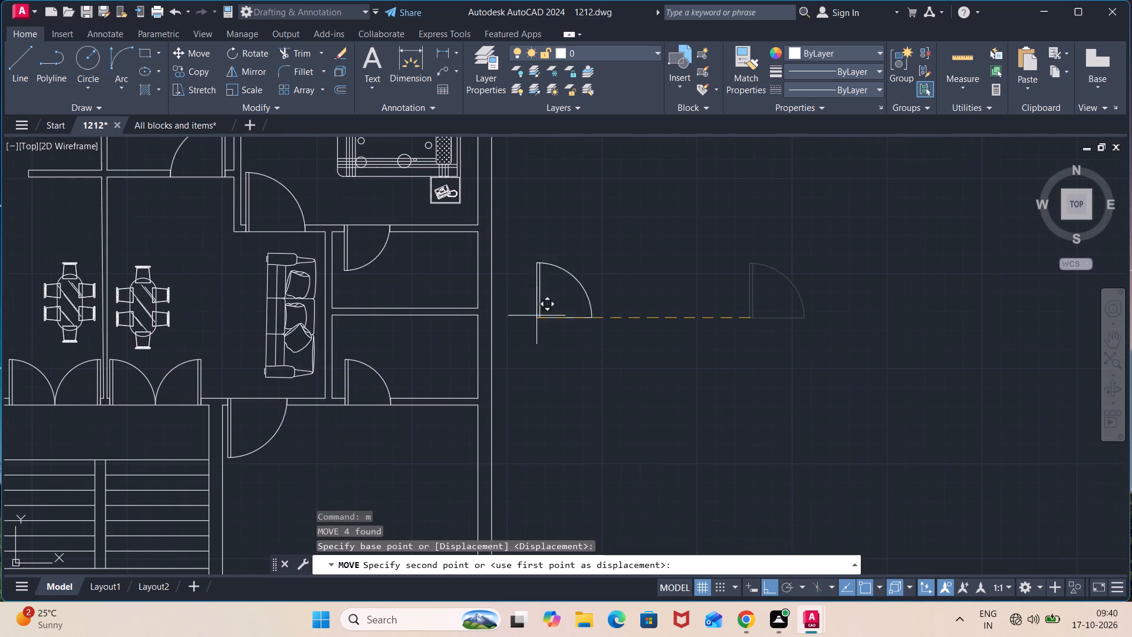
middle_click_drag(146, 226, 373, 310)
scroll(218, 248, "up", 3)
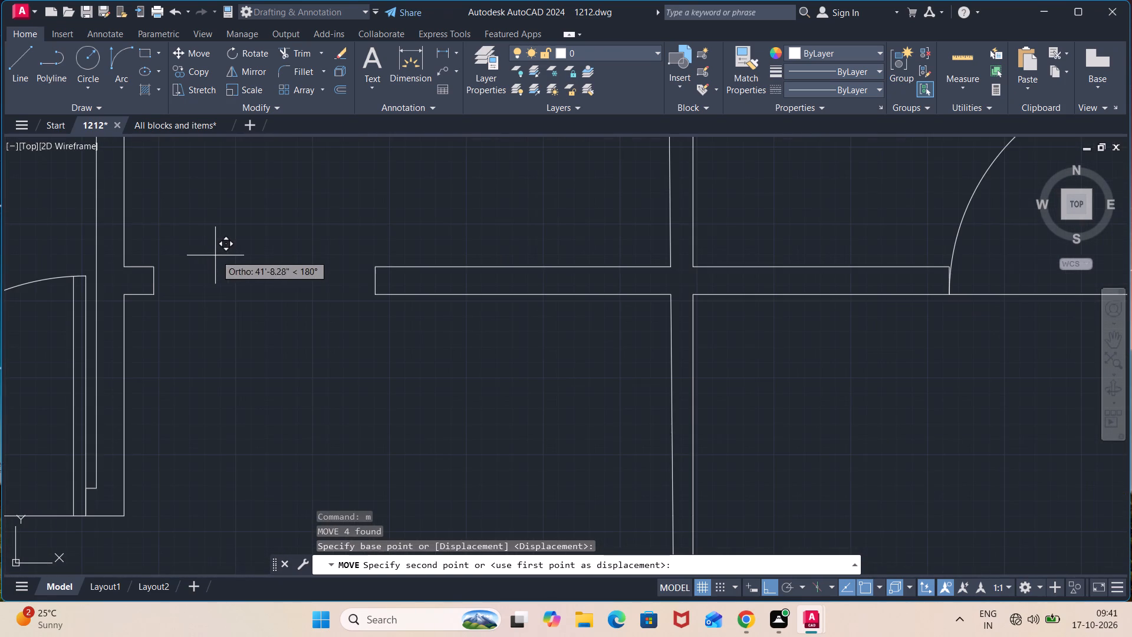
left_click(150, 297)
Switch to the block library drawing and copy the plan-view bed with crossing stripes, two cushions and two nightstands to the clipboard.
scroll(356, 330, "down", 1)
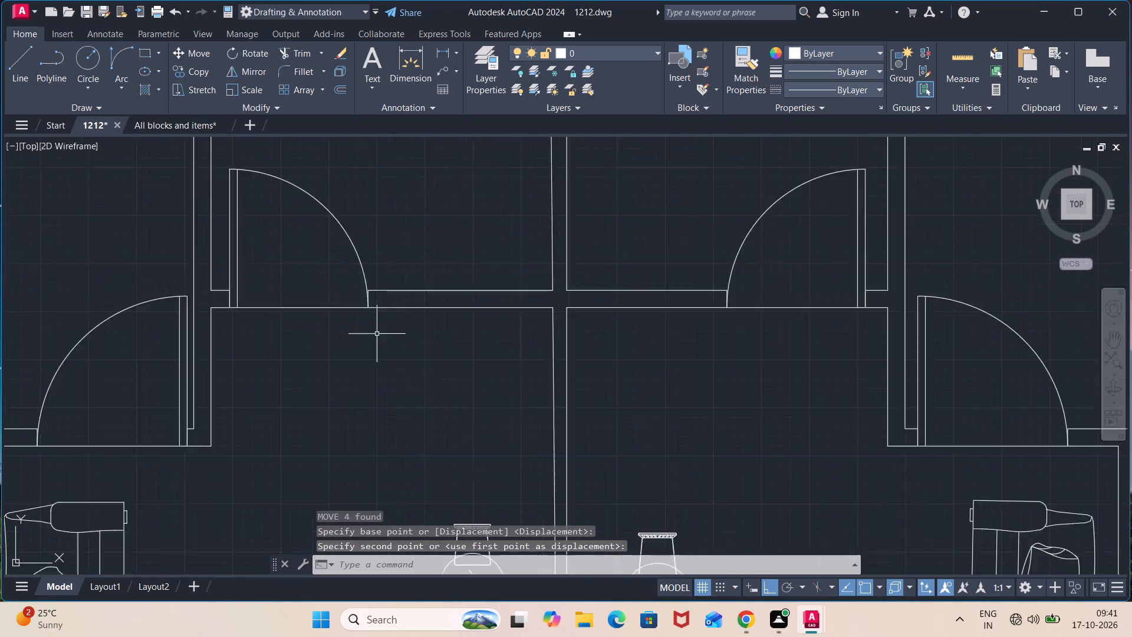
scroll(402, 342, "down", 2)
scroll(575, 365, "down", 1)
middle_click_drag(594, 401, 615, 256)
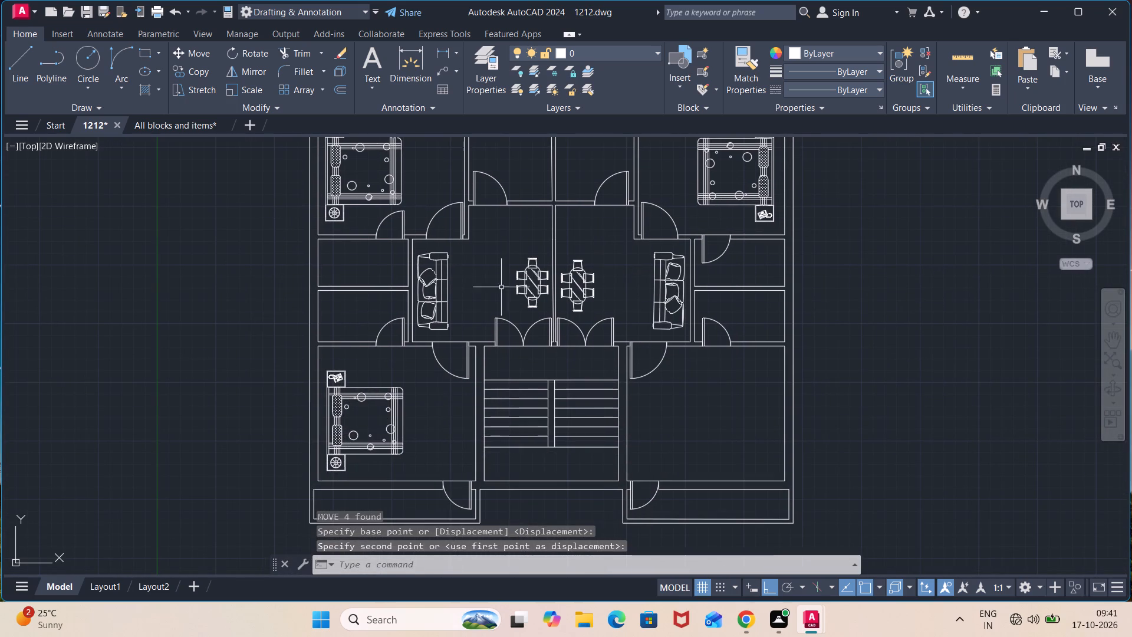
scroll(379, 267, "up", 1)
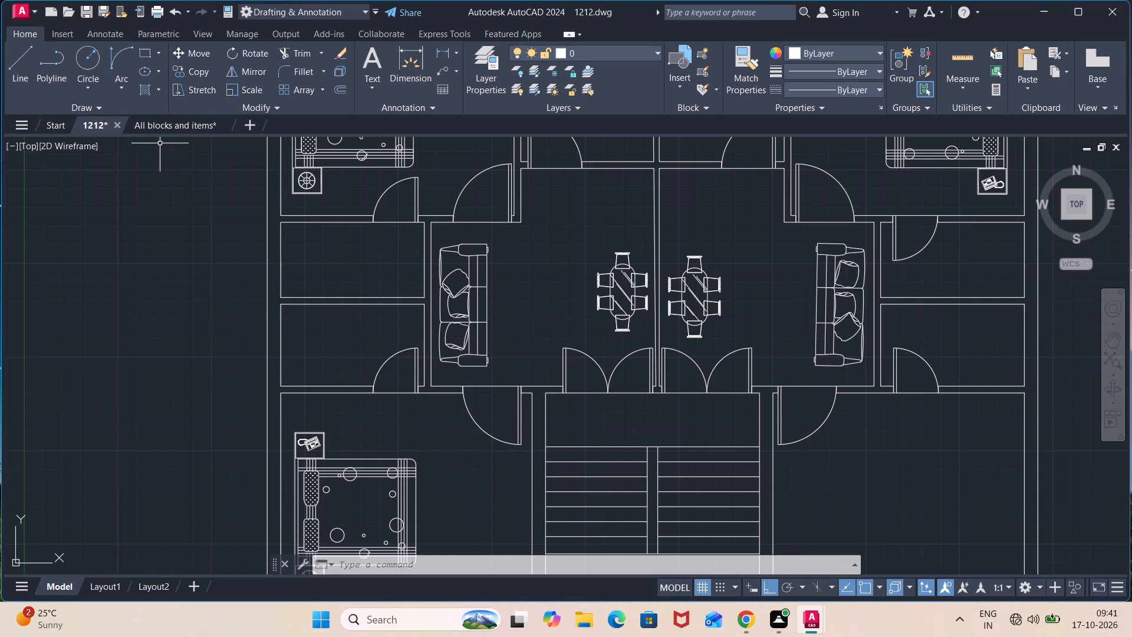
left_click(162, 126)
scroll(256, 328, "down", 4)
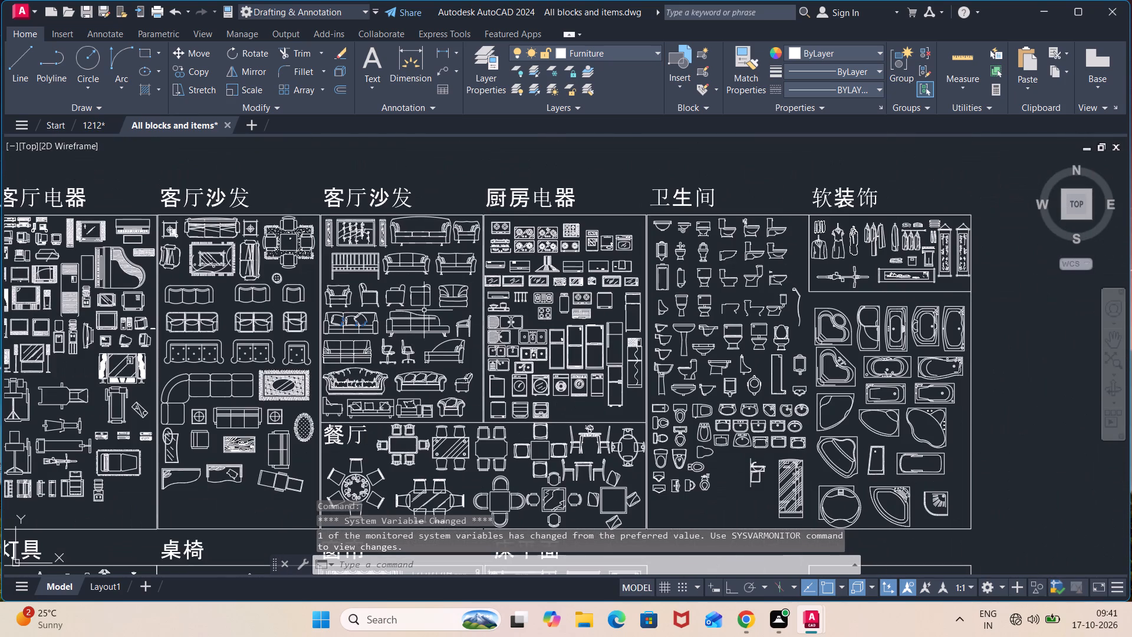
middle_click_drag(426, 310, 154, 118)
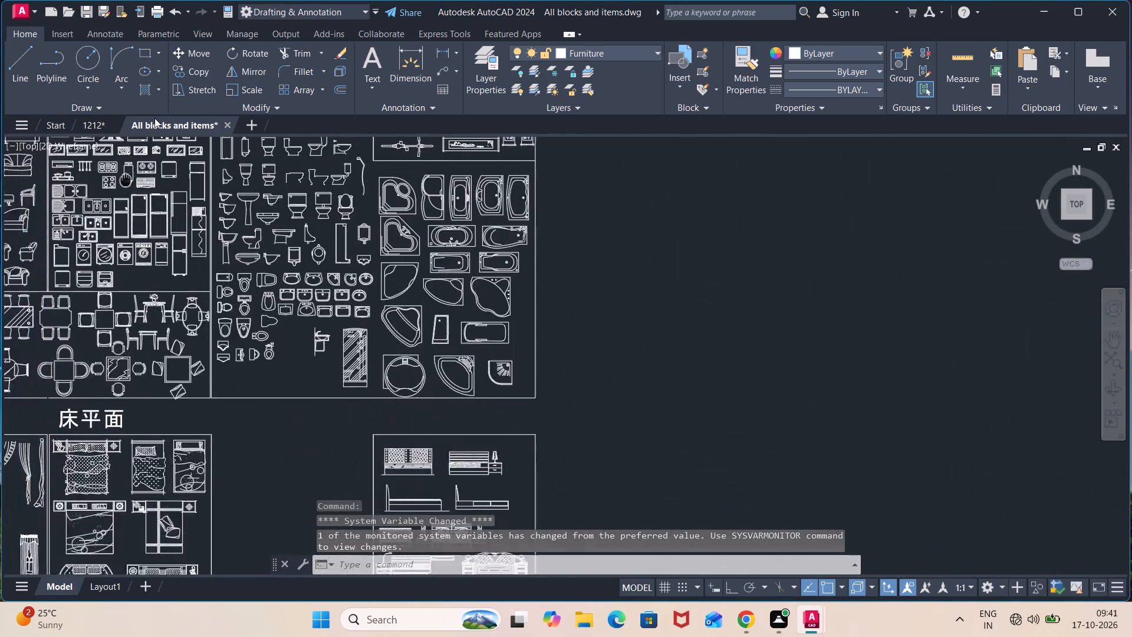
middle_click_drag(154, 118, 242, 0)
scroll(259, 278, "up", 2)
scroll(324, 223, "down", 2)
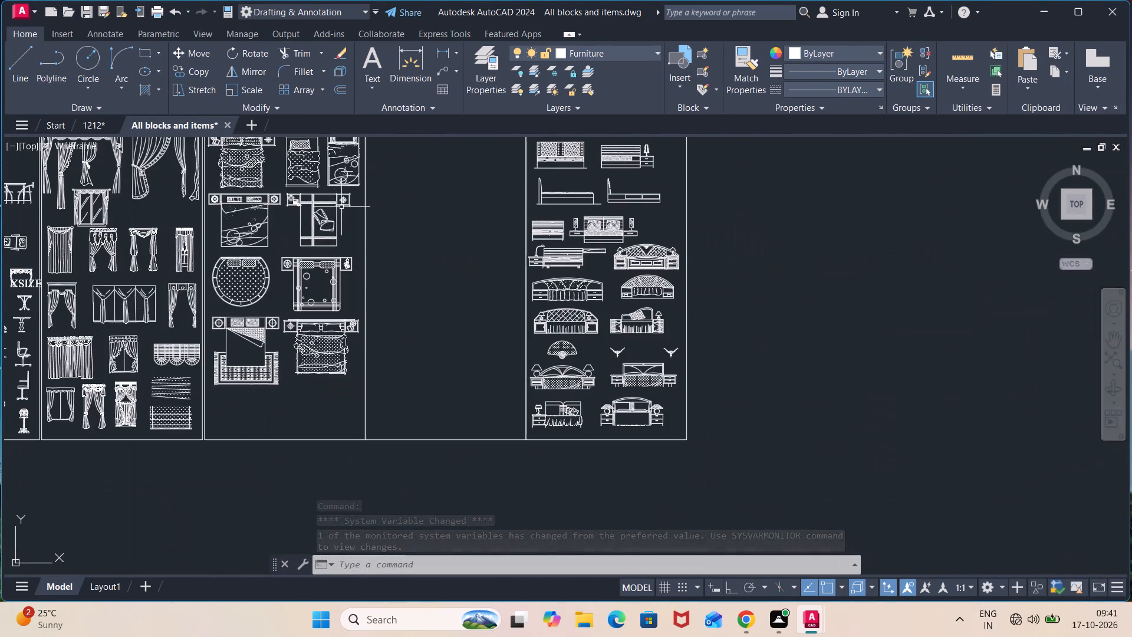
scroll(350, 189, "up", 2)
left_click(354, 193)
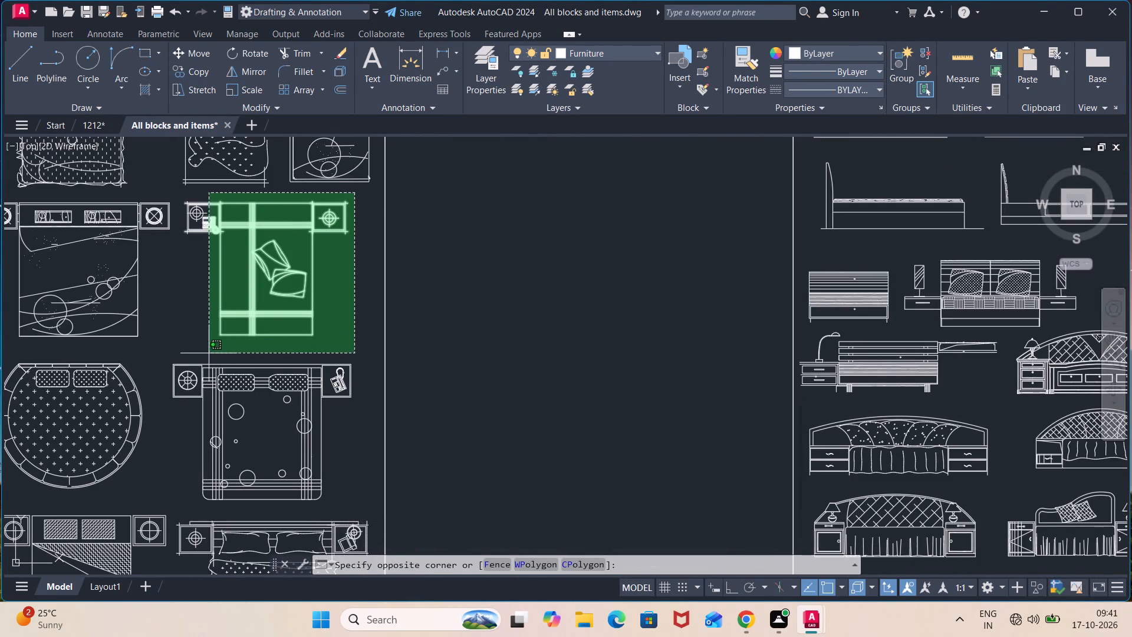
left_click(173, 354)
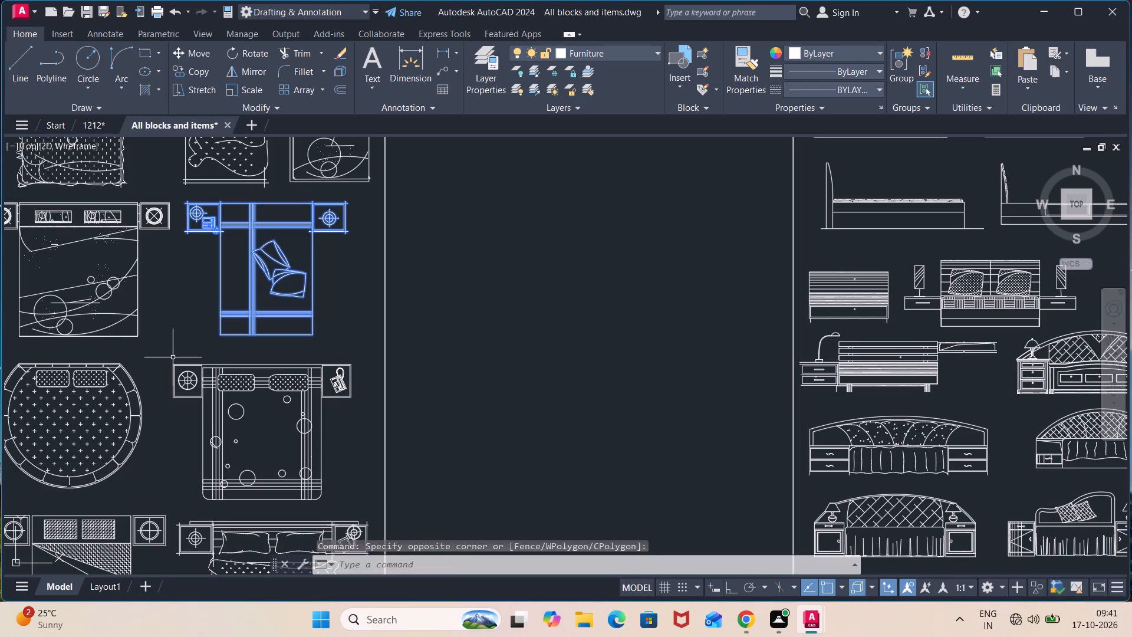
key("ctrl+c")
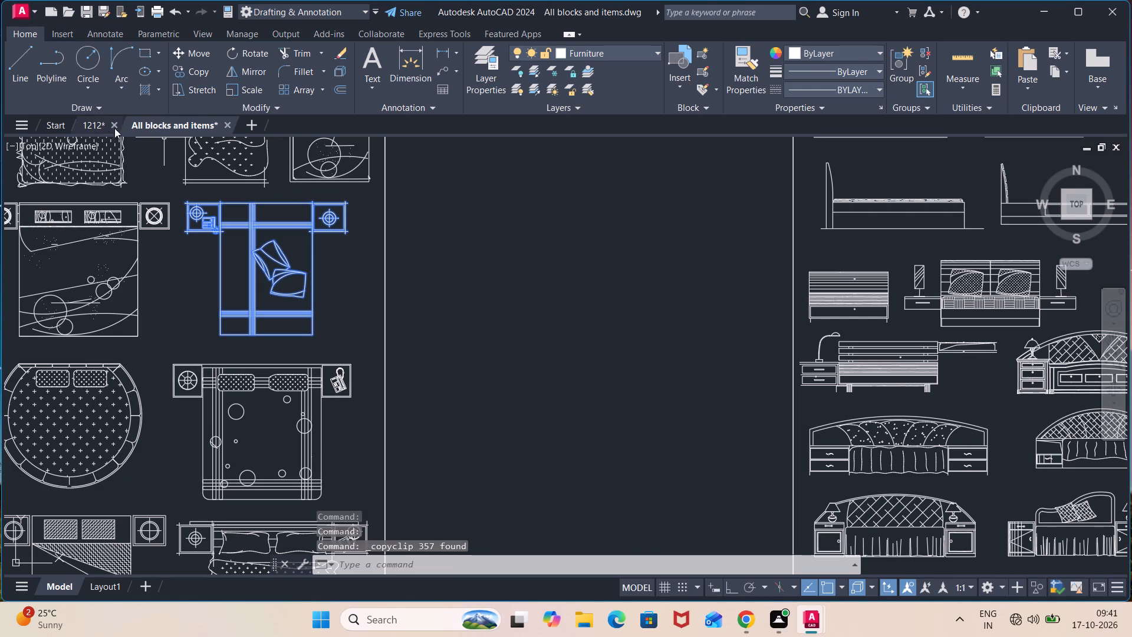
Paste the copied bed into the 1212 drawing, in the empty space to the right of the floor plan.
left_click(101, 126)
scroll(586, 356, "down", 3)
middle_click_drag(587, 352, 397, 291)
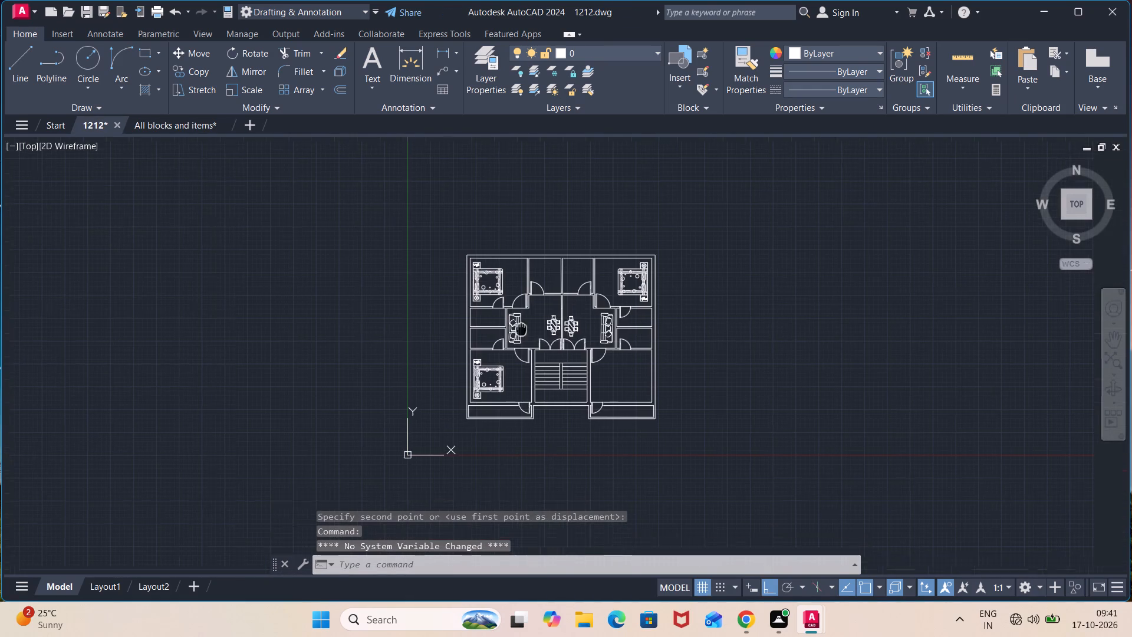
middle_click_drag(397, 291, 211, 207)
left_click(478, 234)
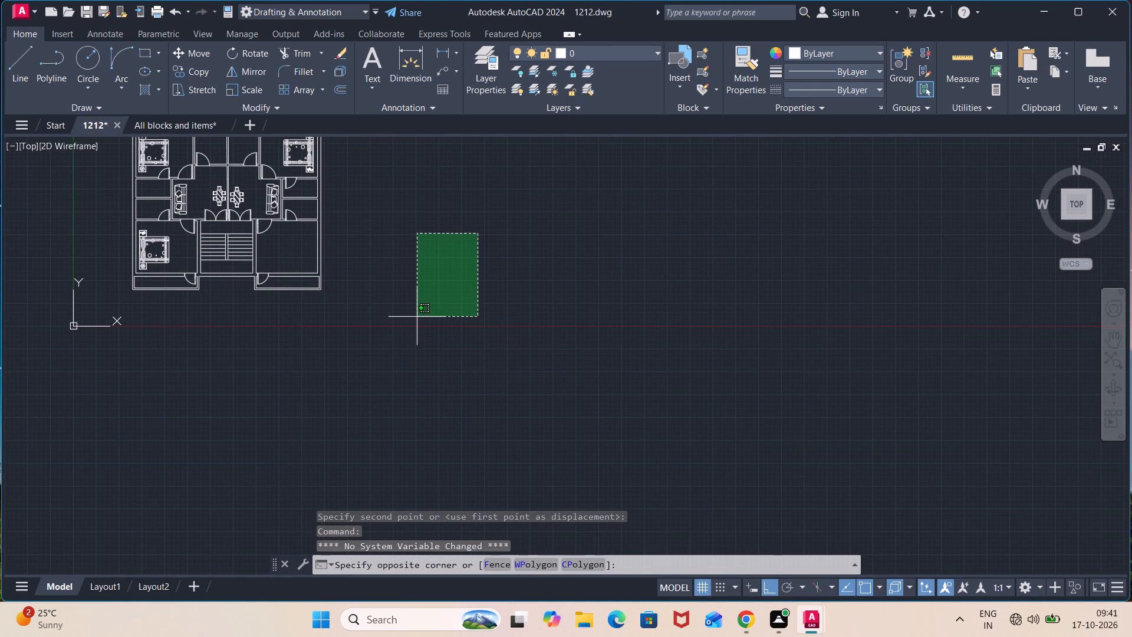
key("ctrl+v")
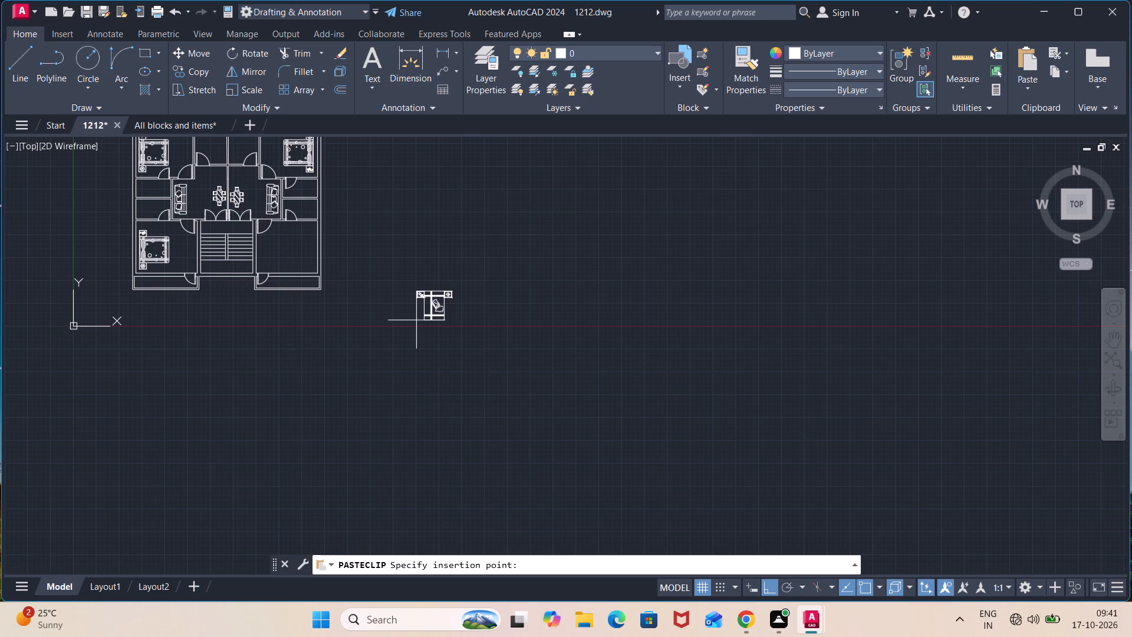
left_click(416, 318)
Rotate the pasted bed to 270° about the outer top corner of its telephone nightstand, putting the headboard on the right side.
left_click(487, 262)
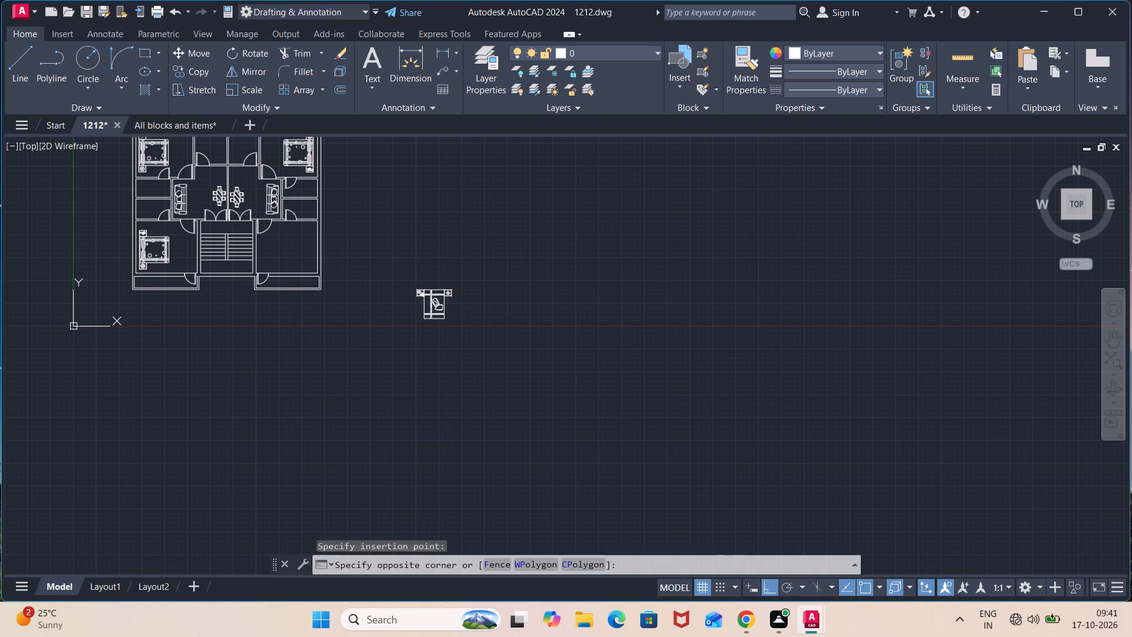
left_click(383, 354)
type("ro")
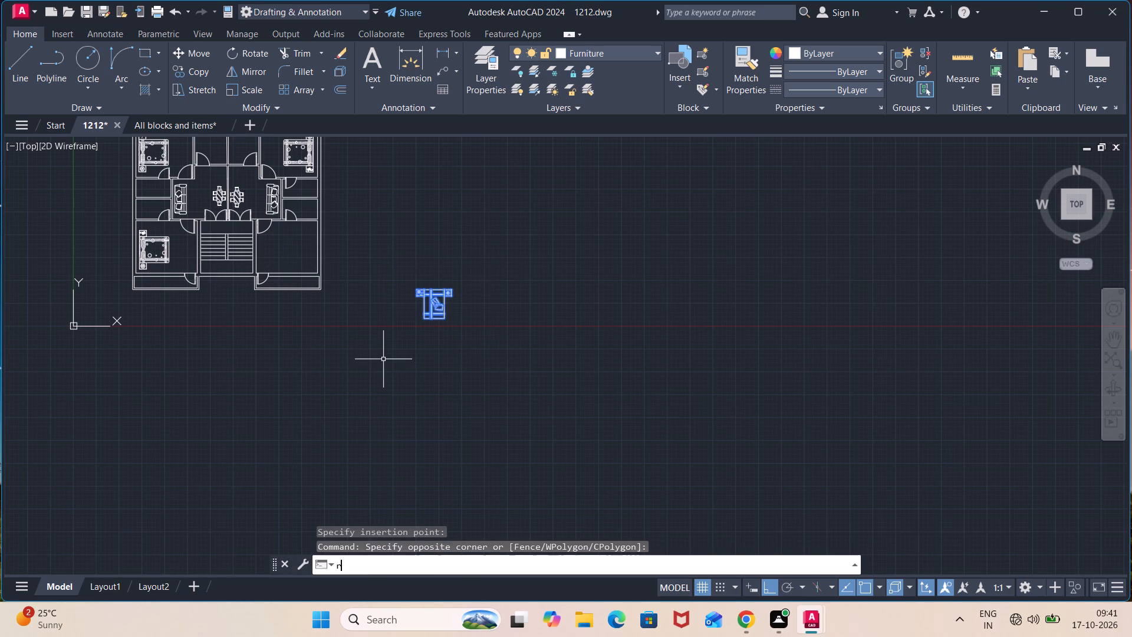
key("Return")
scroll(412, 284, "up", 3)
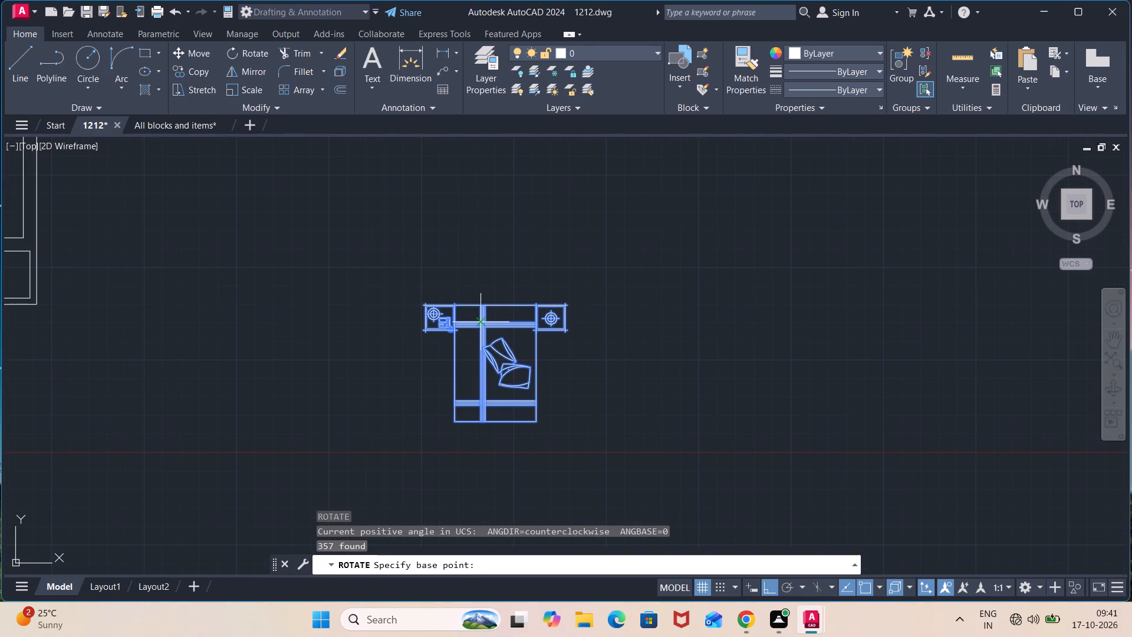
left_click(422, 304)
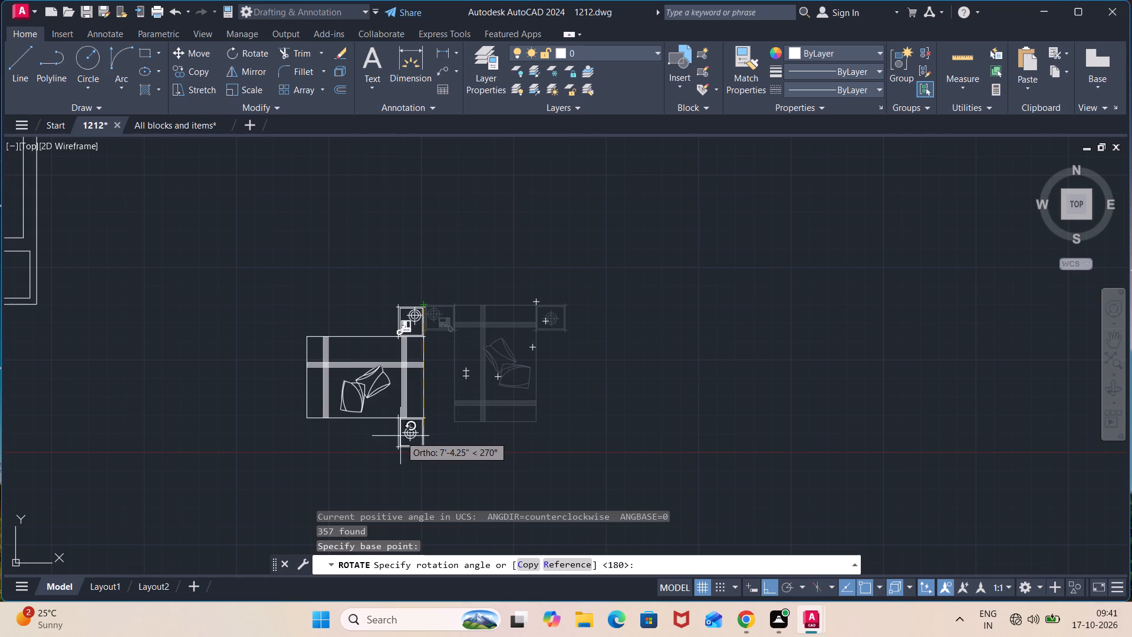
left_click(437, 436)
With ortho off, move the bed by its upper nightstand corner into the lower right bedroom, near the right wall.
scroll(453, 324, "down", 1)
left_click(459, 294)
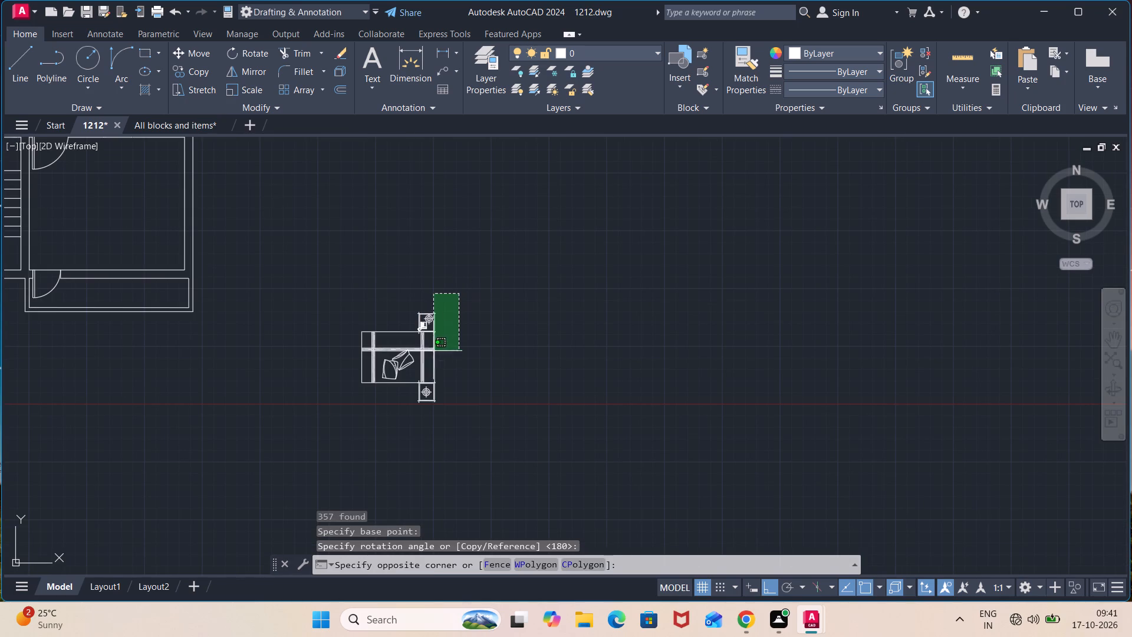
left_click(336, 419)
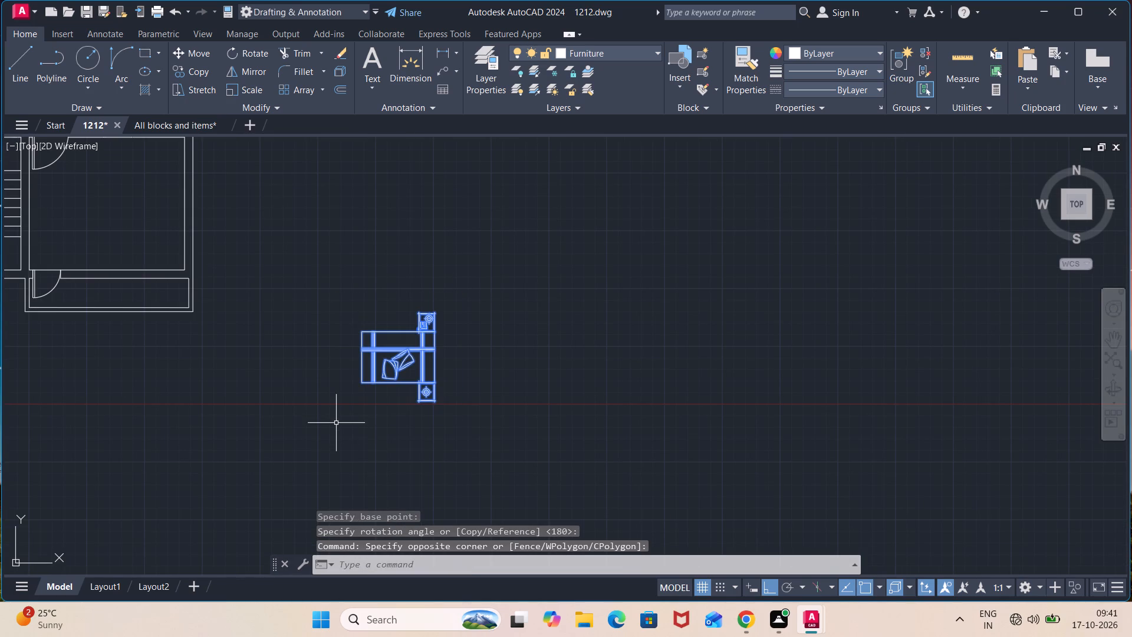
key("m")
key("Return")
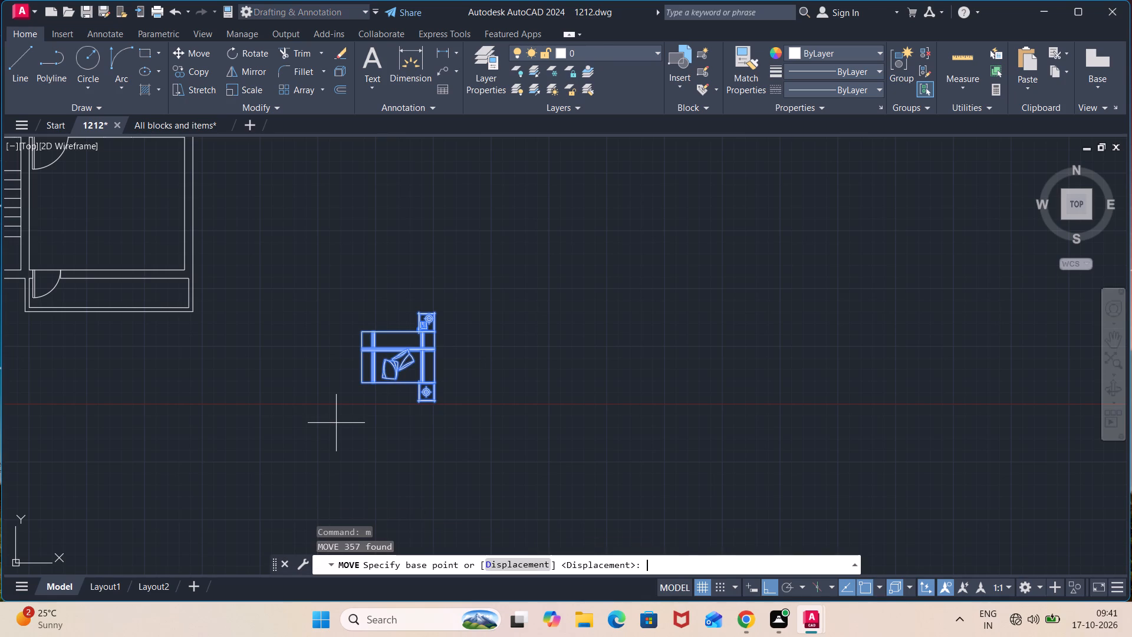
scroll(475, 292, "up", 1)
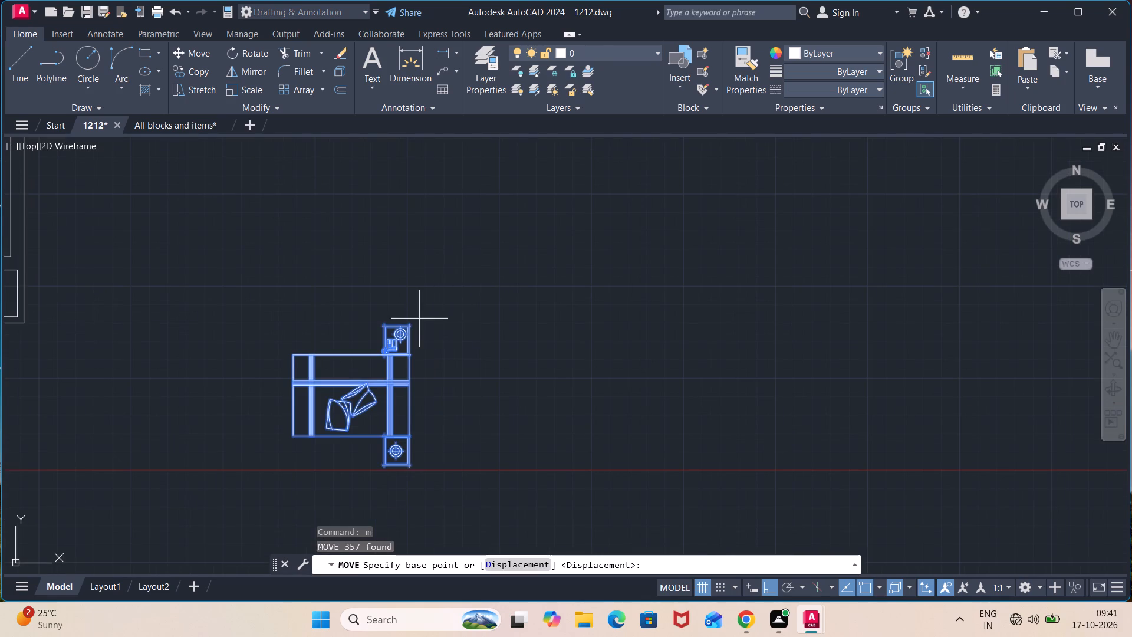
scroll(419, 318, "up", 3)
left_click(373, 347)
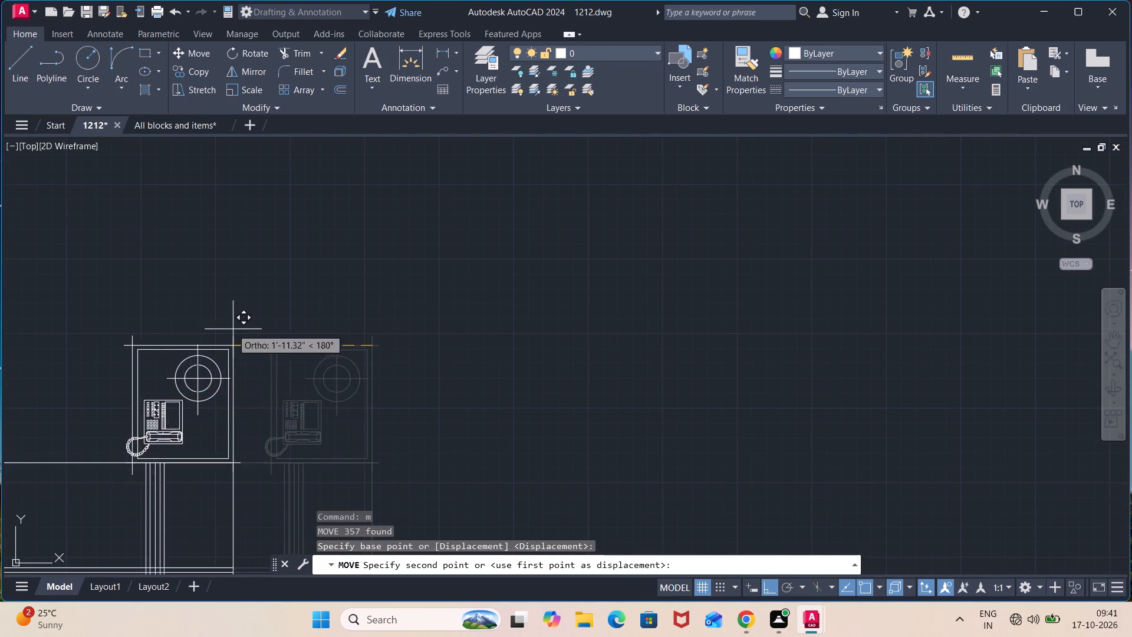
scroll(224, 326, "down", 2)
scroll(172, 304, "down", 2)
middle_click_drag(111, 293, 363, 402)
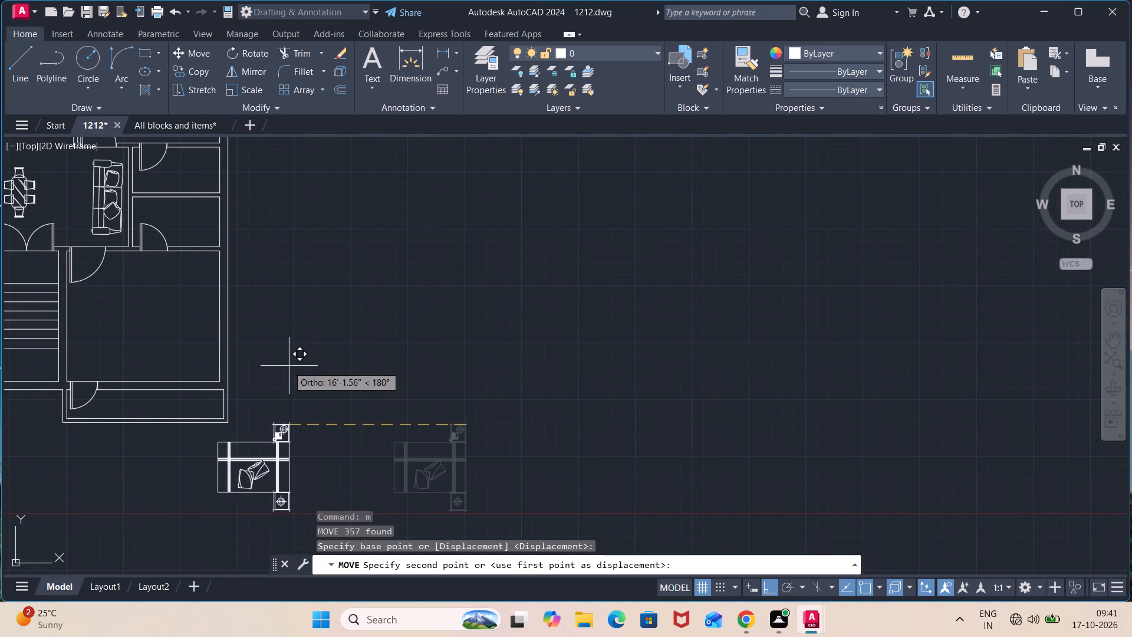
scroll(199, 298, "up", 1)
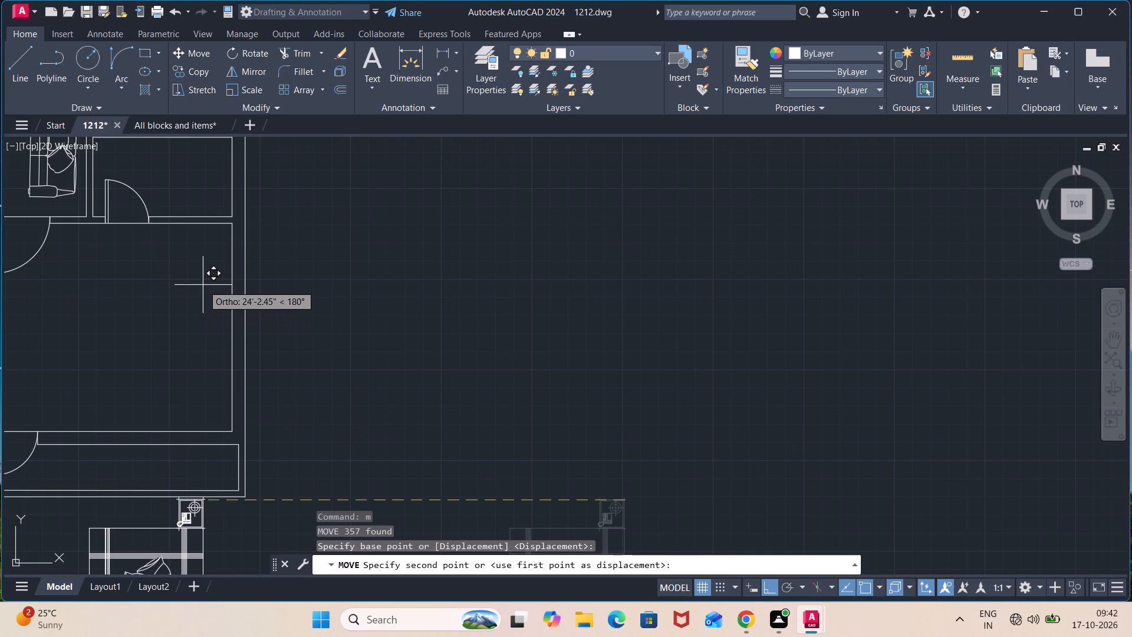
key("F8")
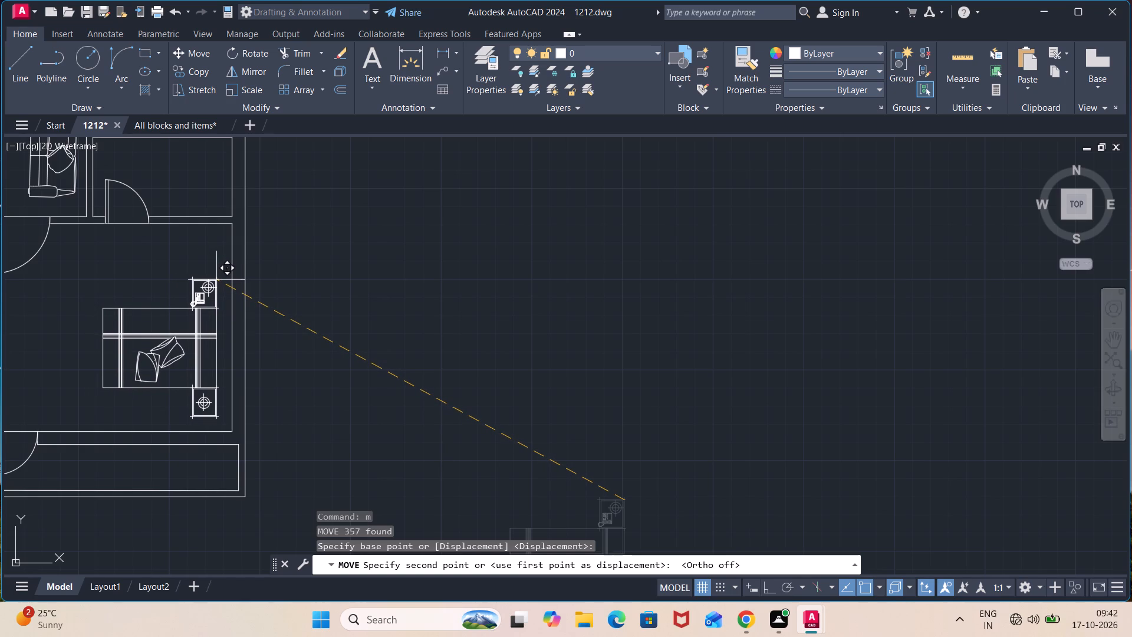
left_click(213, 272)
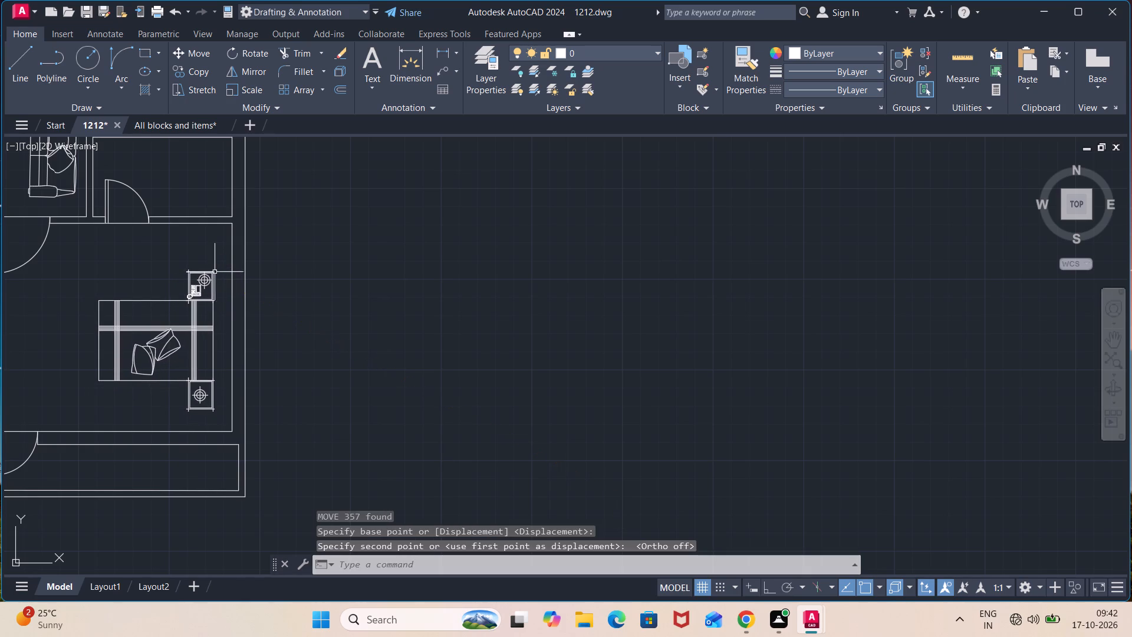
In the block library drawing's bathroom section, copy the tall rectangular urinal-style fixture to the clipboard and clear the selection.
scroll(228, 275, "down", 2)
middle_click_drag(166, 273, 357, 284)
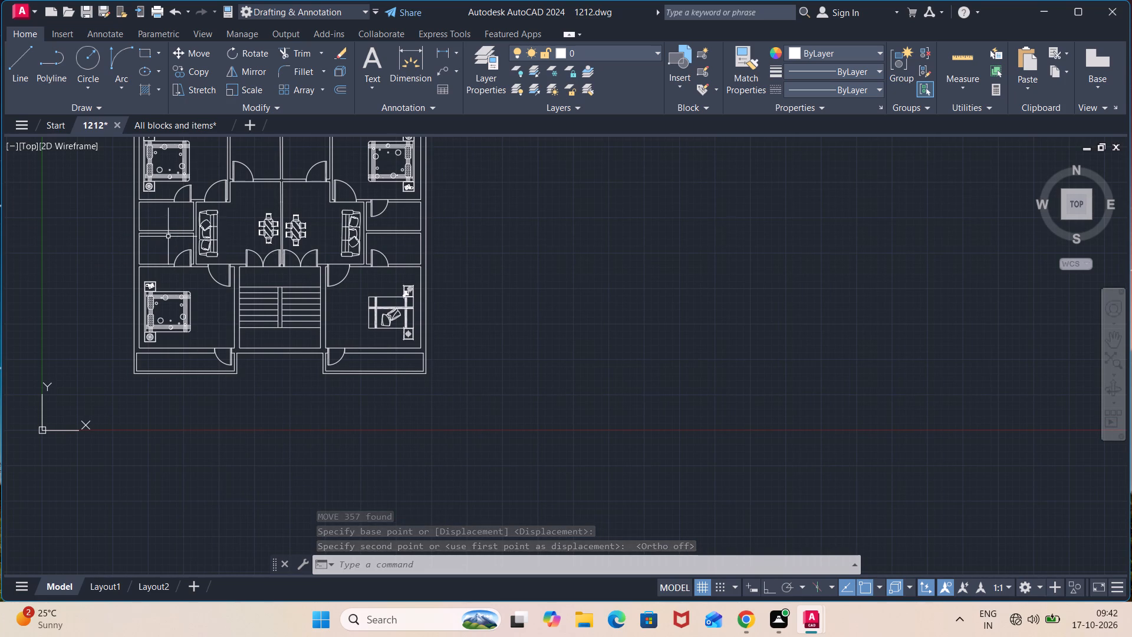
left_click(183, 128)
scroll(277, 312, "down", 2)
scroll(433, 270, "down", 2)
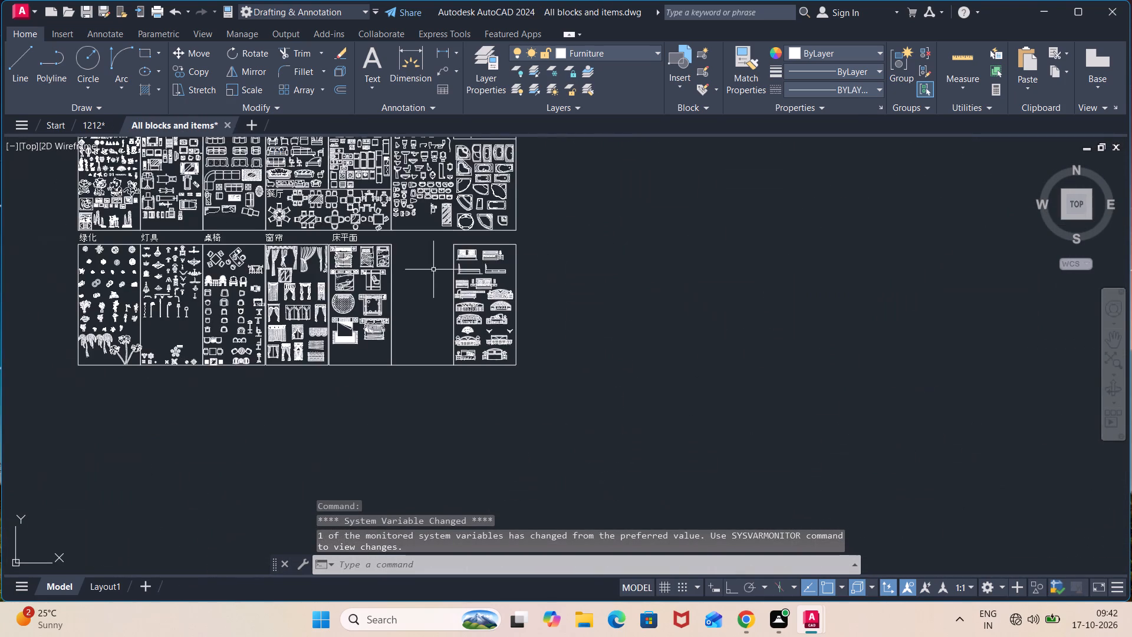
middle_click_drag(399, 224, 409, 339)
scroll(380, 264, "up", 4)
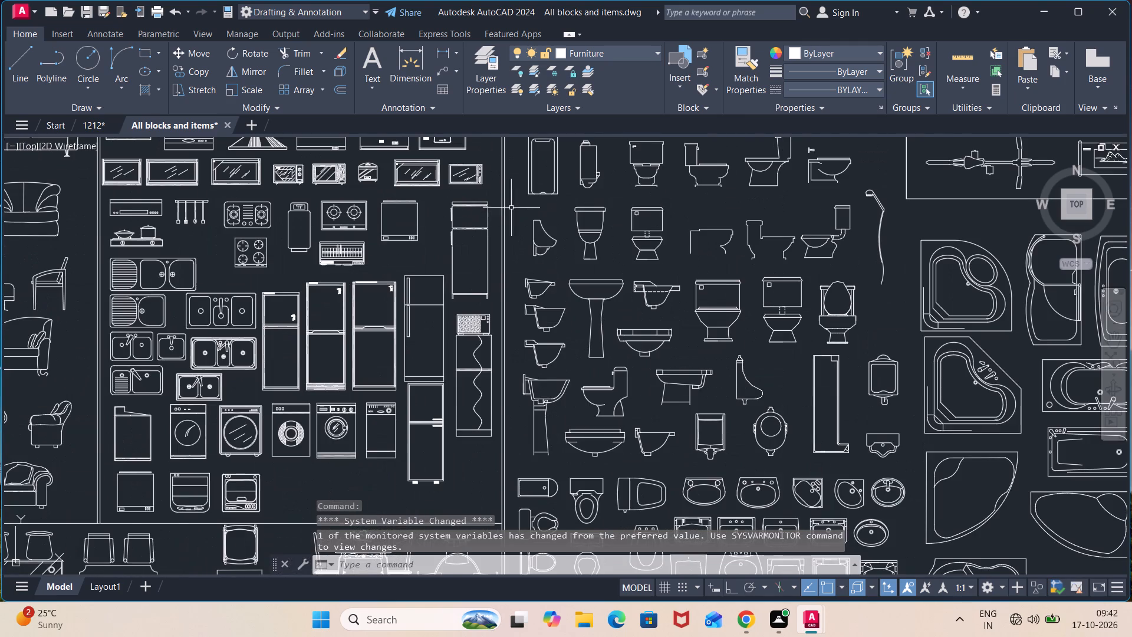
scroll(547, 207, "down", 2)
middle_click_drag(548, 206, 487, 324)
scroll(484, 299, "up", 3)
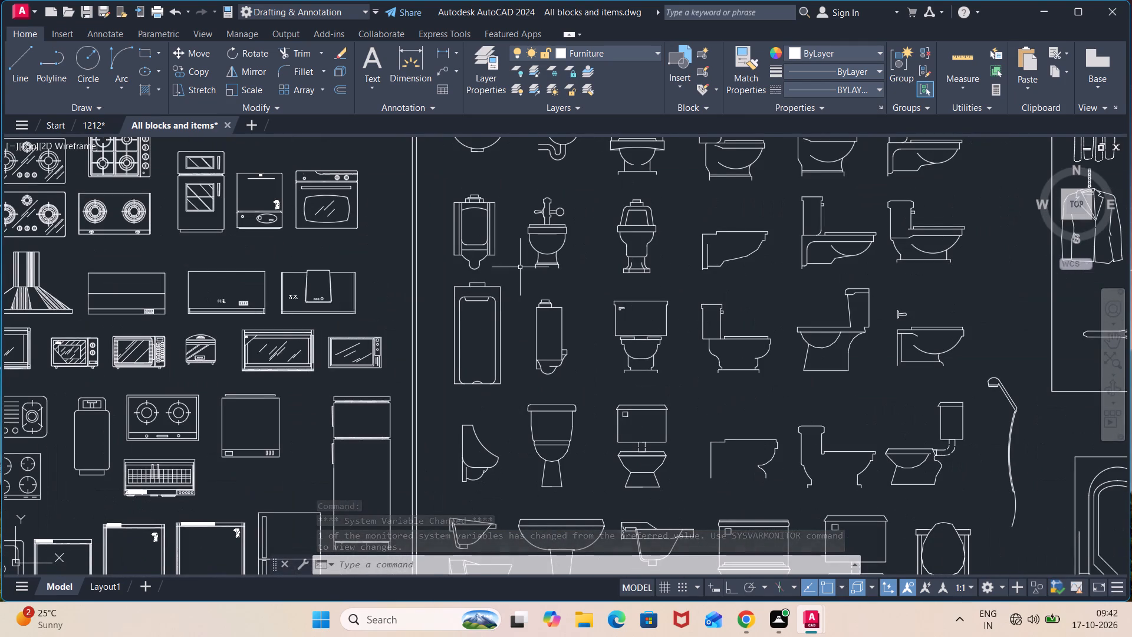
left_click(521, 267)
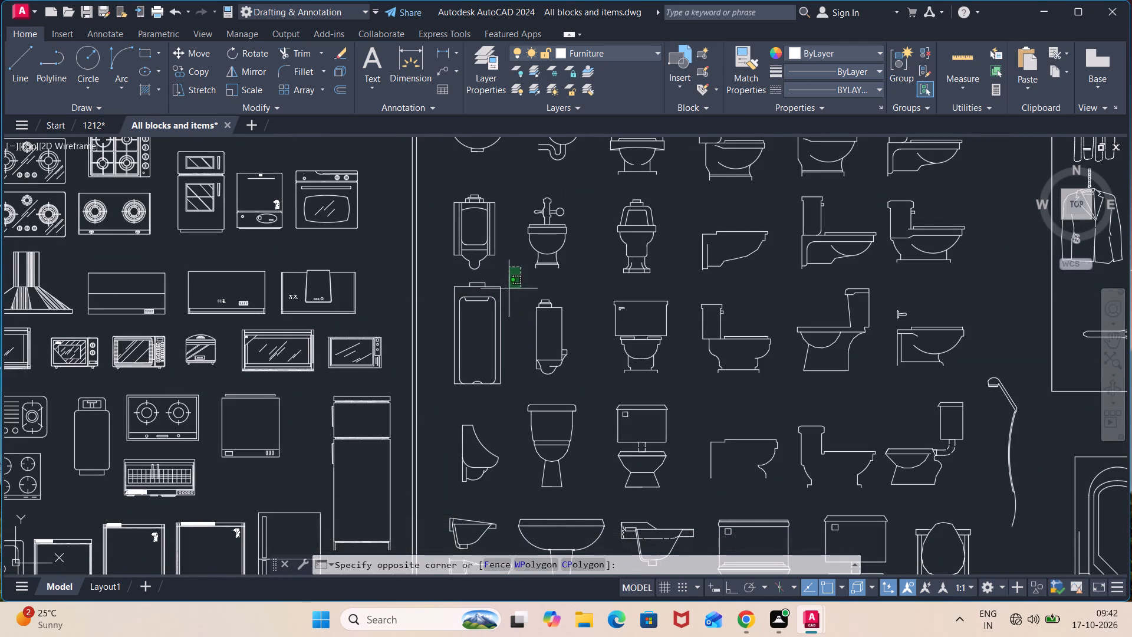
left_click(509, 287)
left_click(509, 282)
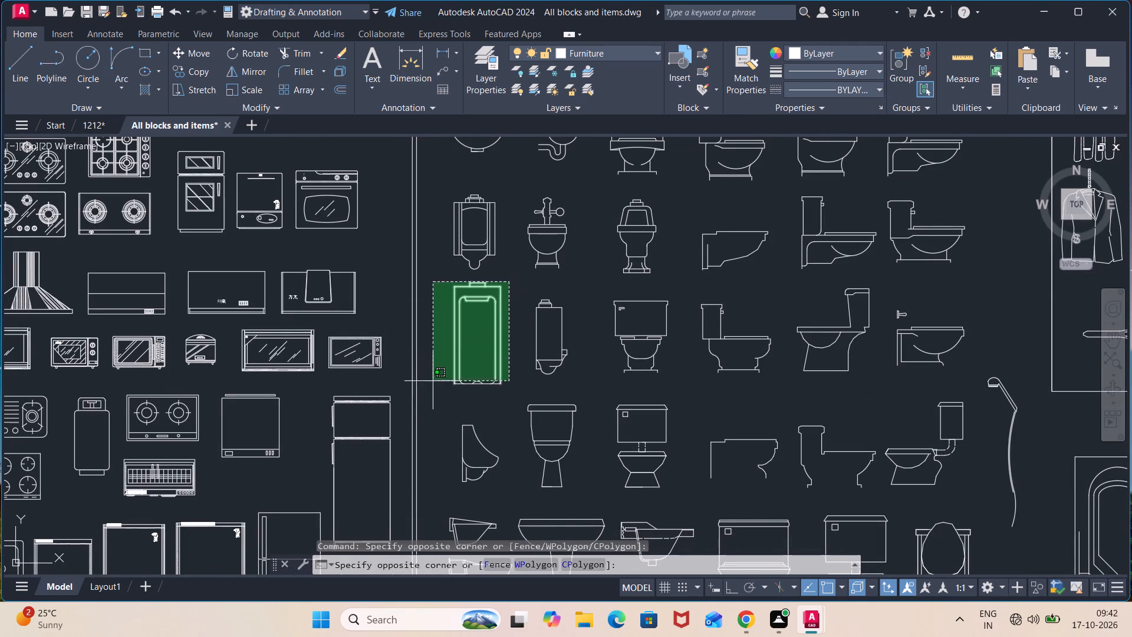
left_click(433, 411)
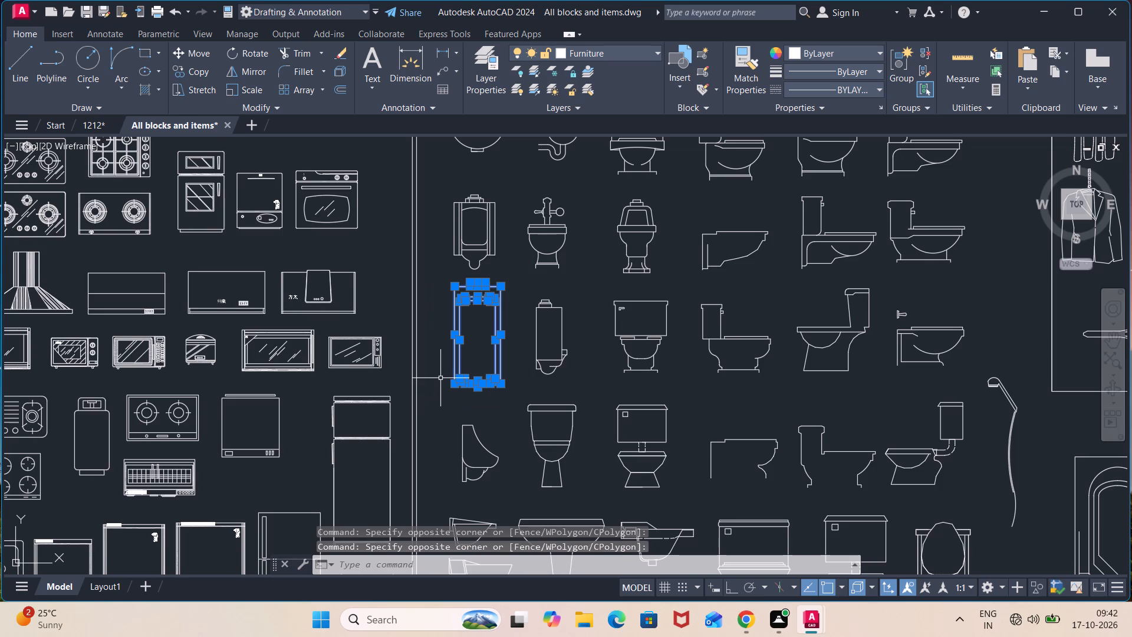
key("ctrl+c")
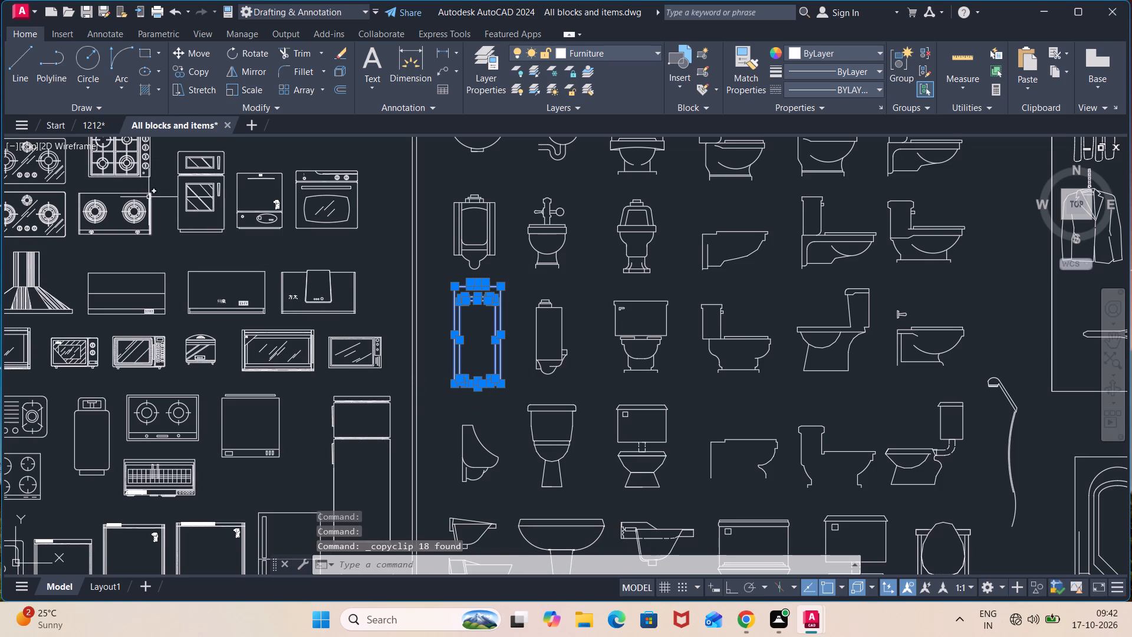
key("Escape")
Examine the toilet, urinal and washbasin symbols in the block library's bathroom section for fixtures suited to the apartment bathrooms.
scroll(334, 263, "down", 3)
middle_click_drag(550, 311, 176, 168)
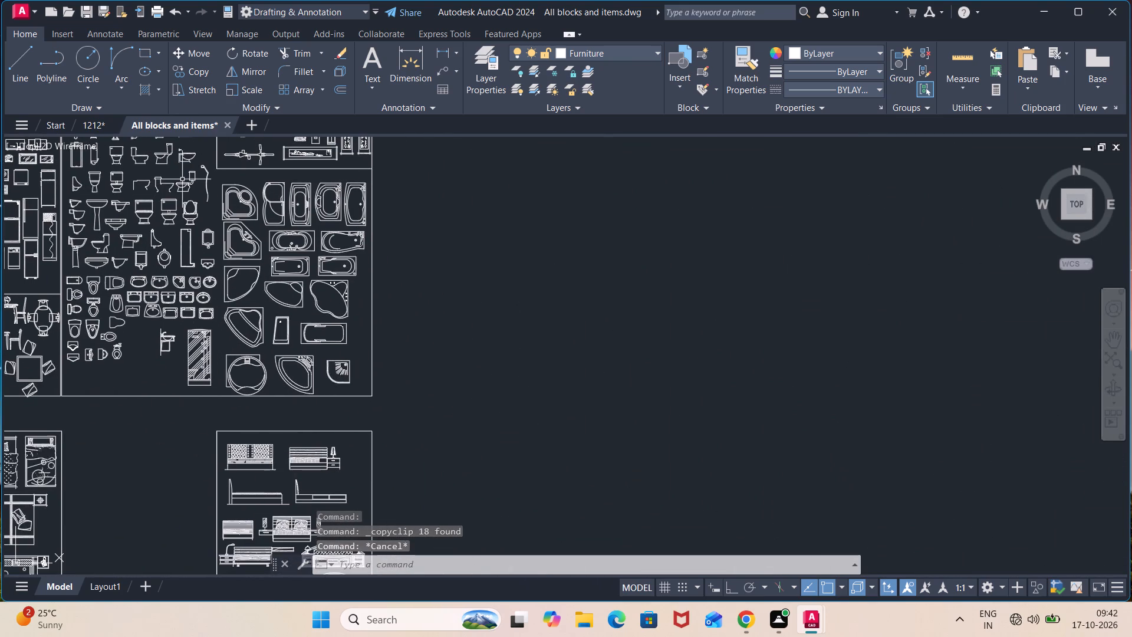
scroll(172, 245, "up", 2)
middle_click_drag(126, 266, 390, 313)
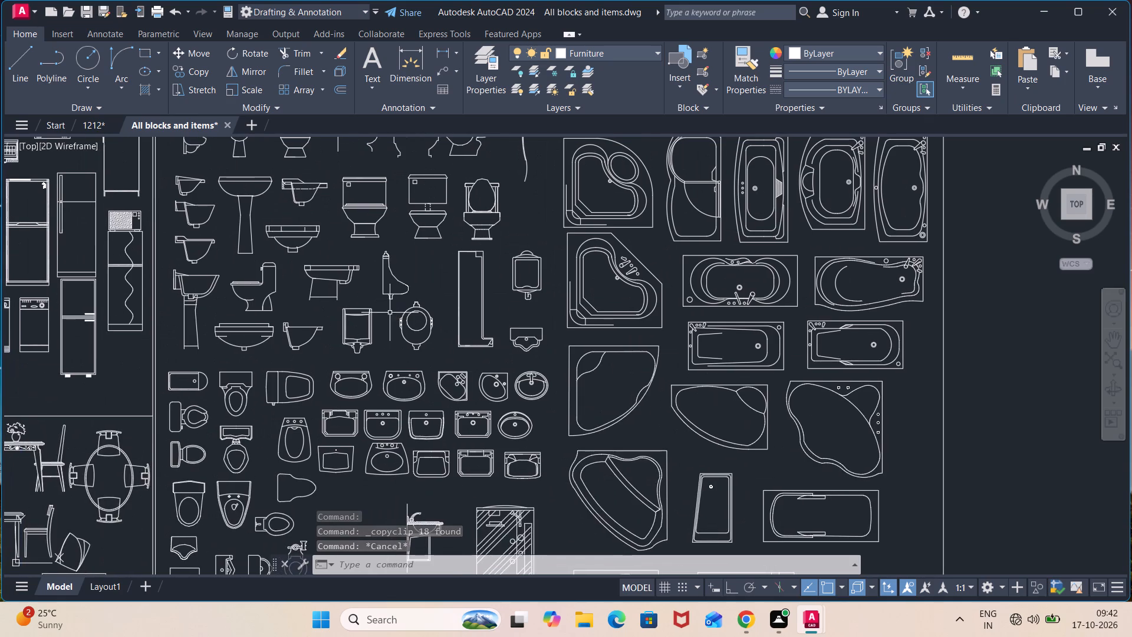
scroll(312, 298, "up", 2)
scroll(364, 216, "down", 2)
middle_click_drag(364, 215, 369, 318)
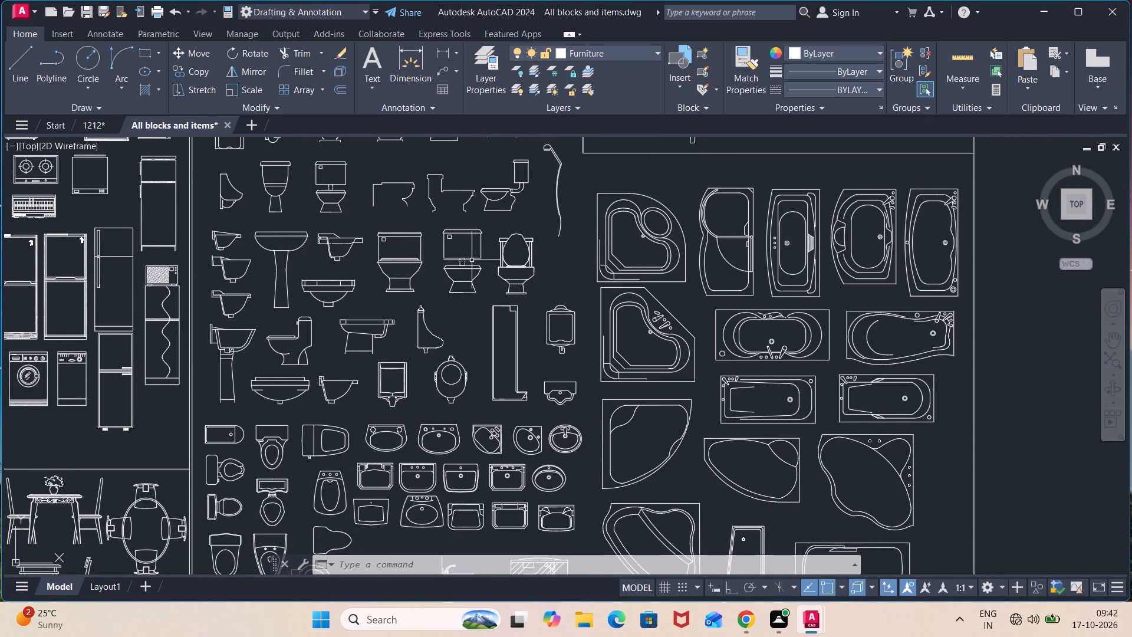
scroll(295, 340, "up", 2)
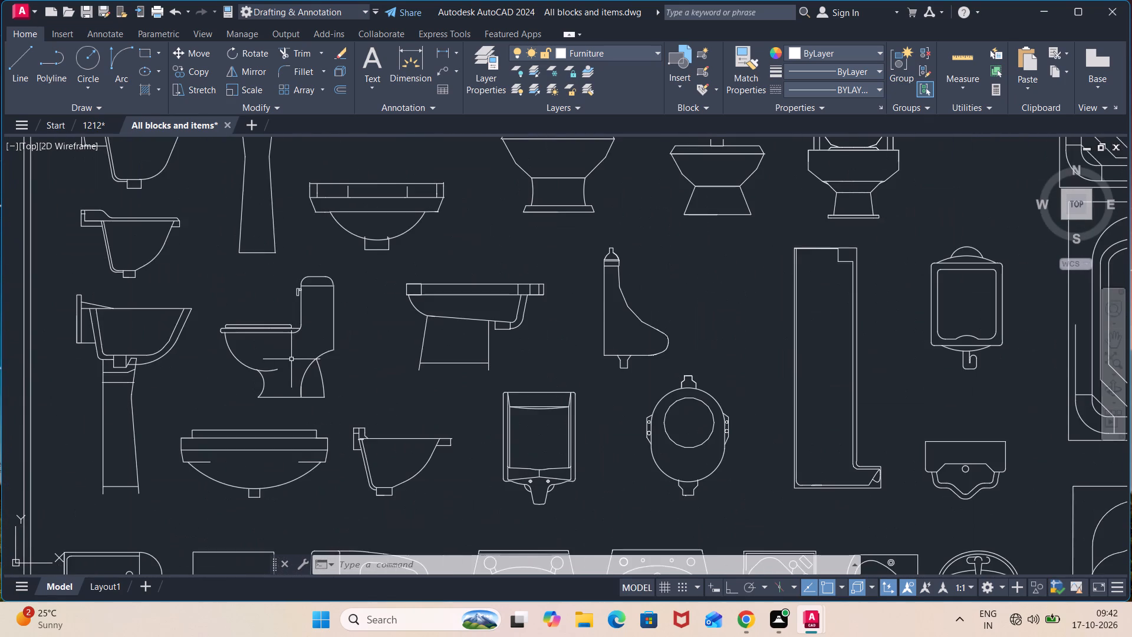
scroll(318, 324, "up", 1)
scroll(207, 362, "down", 2)
middle_click_drag(219, 375, 242, 265)
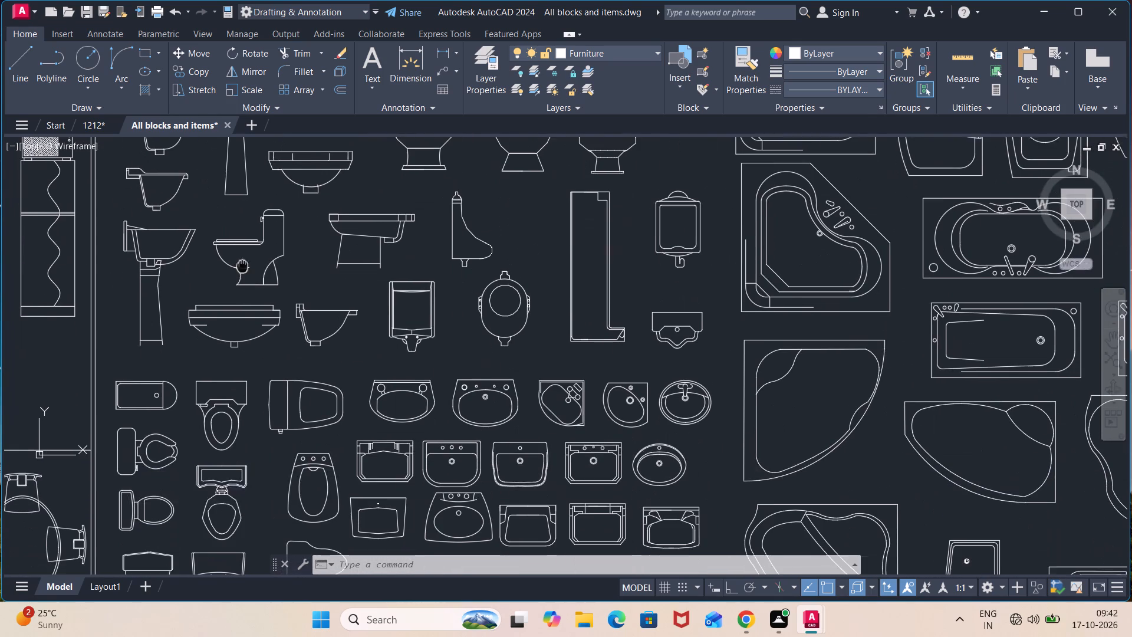
middle_click_drag(242, 265, 242, 264)
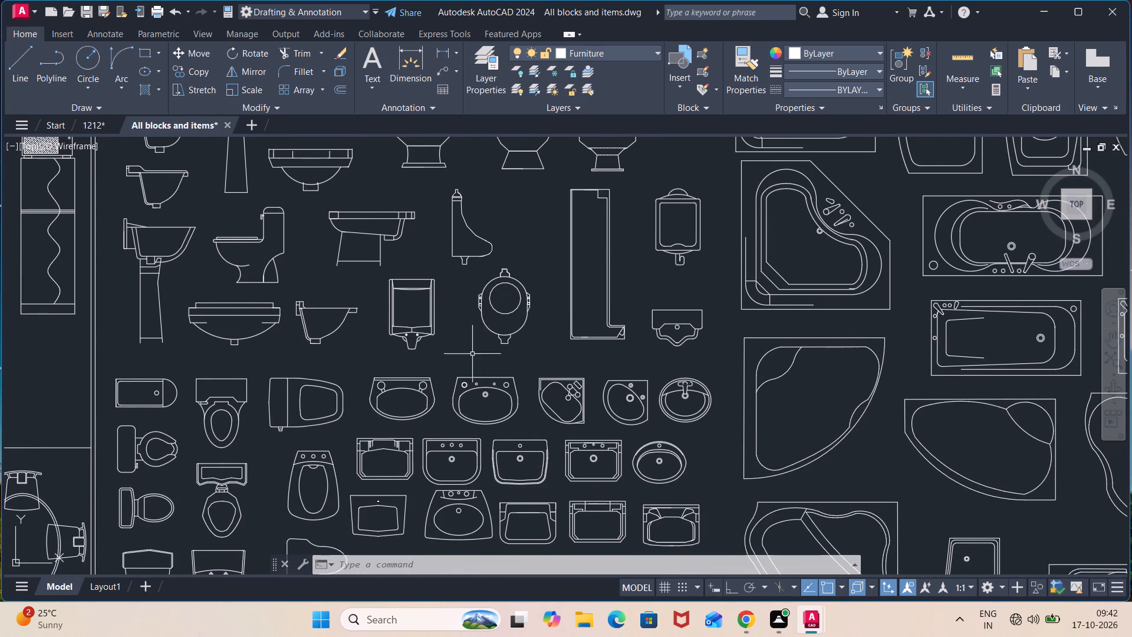
middle_click_drag(337, 392, 189, 328)
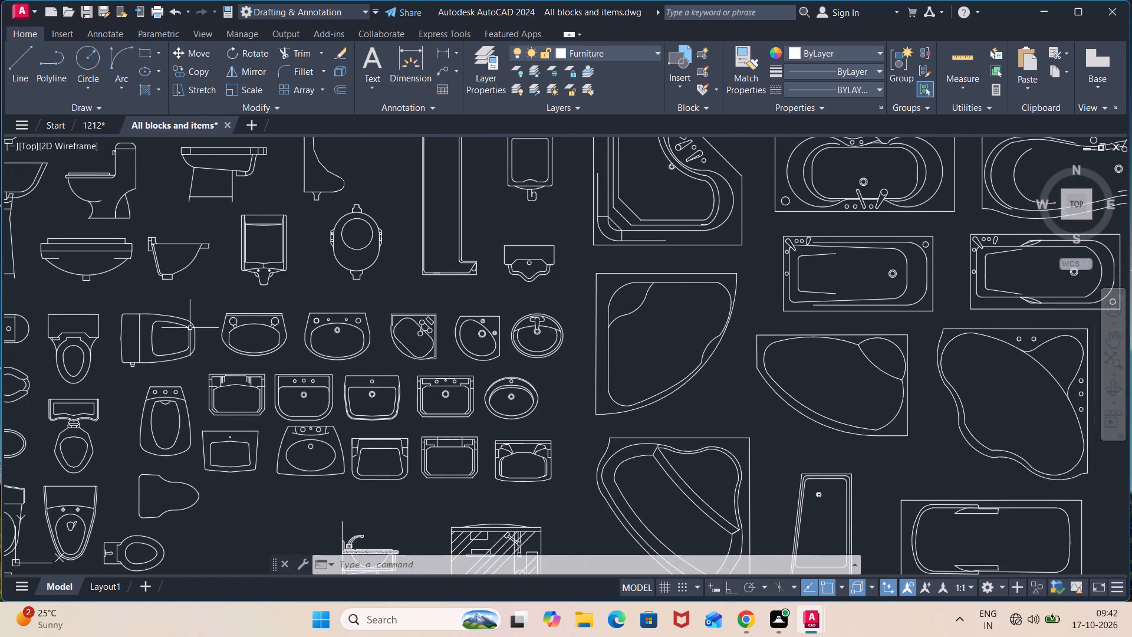
Copy the rectangular bathtub with corner taps, below the double-ended oval tub in the library, to the clipboard.
middle_click_drag(726, 306, 374, 370)
scroll(565, 284, "up", 1)
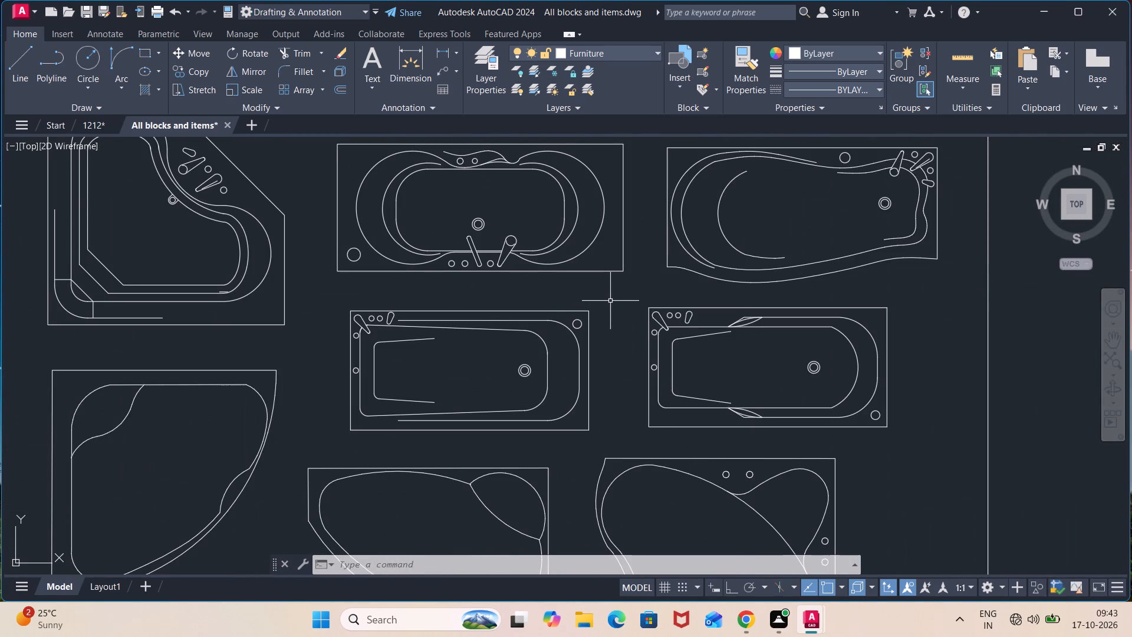
scroll(611, 302, "down", 2)
middle_click_drag(611, 302, 603, 371)
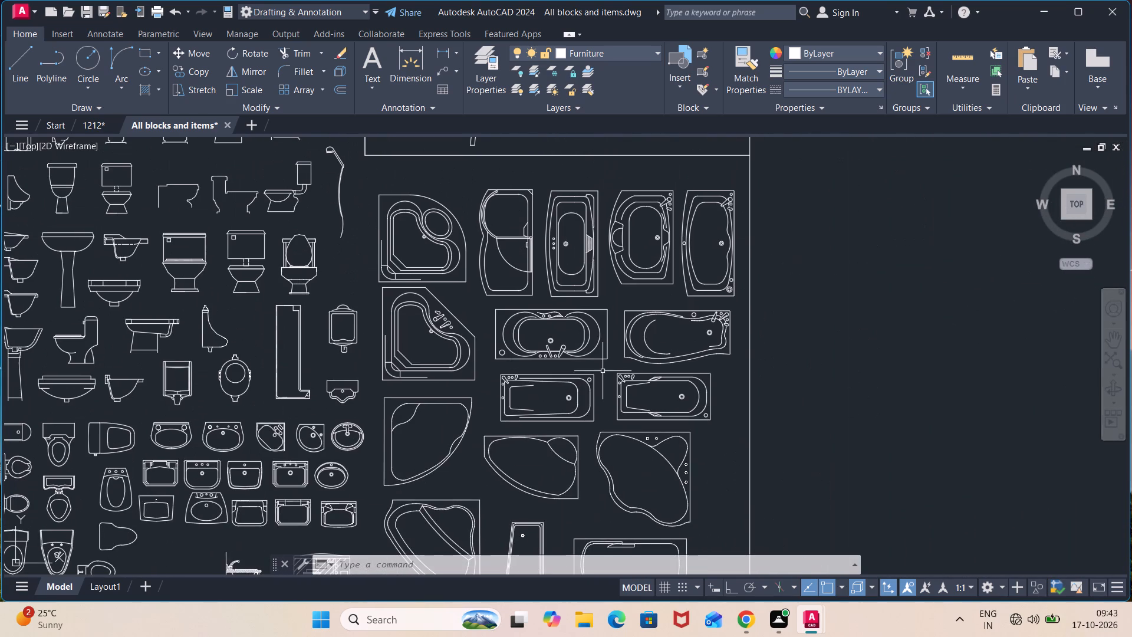
scroll(603, 371, "up", 1)
middle_click_drag(603, 371, 581, 311)
left_click(582, 310)
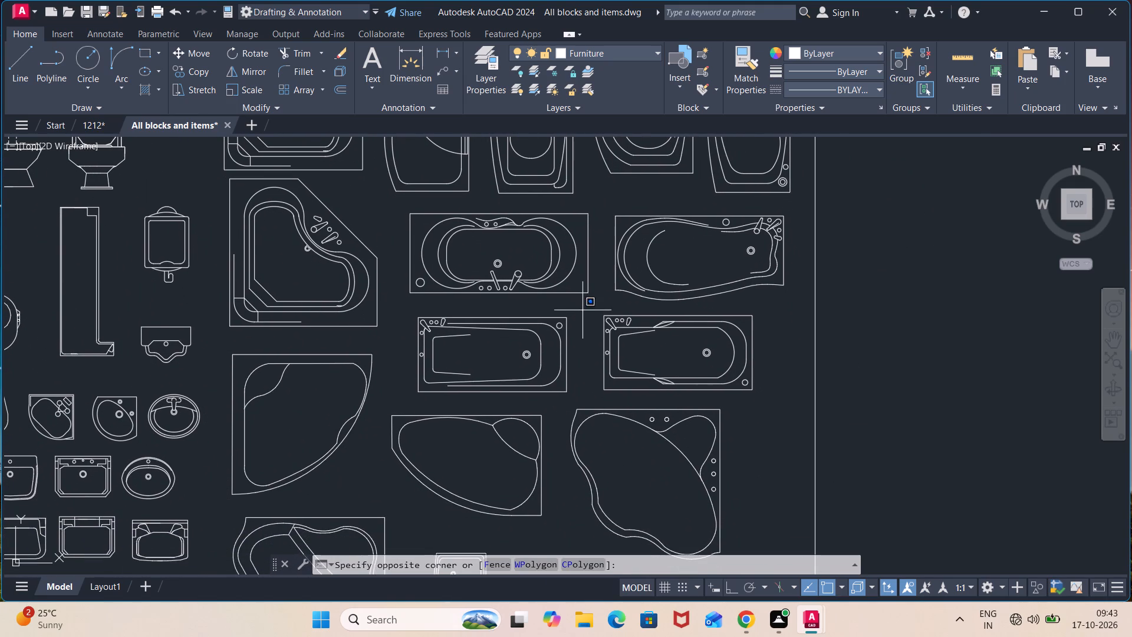
left_click(405, 407)
key("ctrl+c")
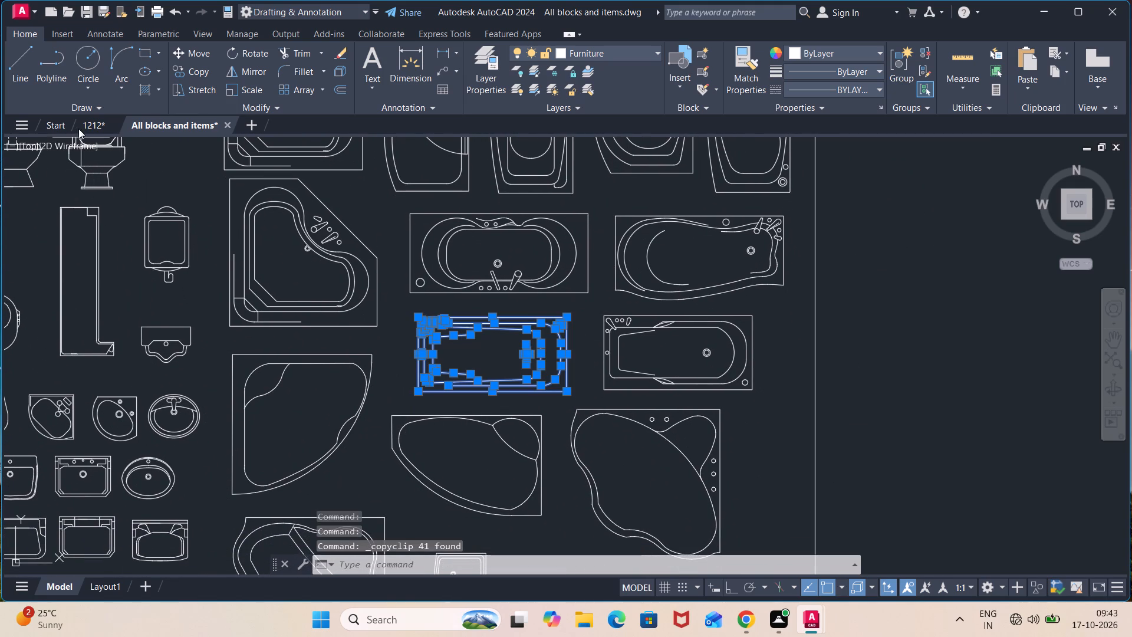
In the 1212 drawing, paste the bathtub into each of the two stacked left-side bathrooms, tap end against the outer left wall.
left_click(84, 122)
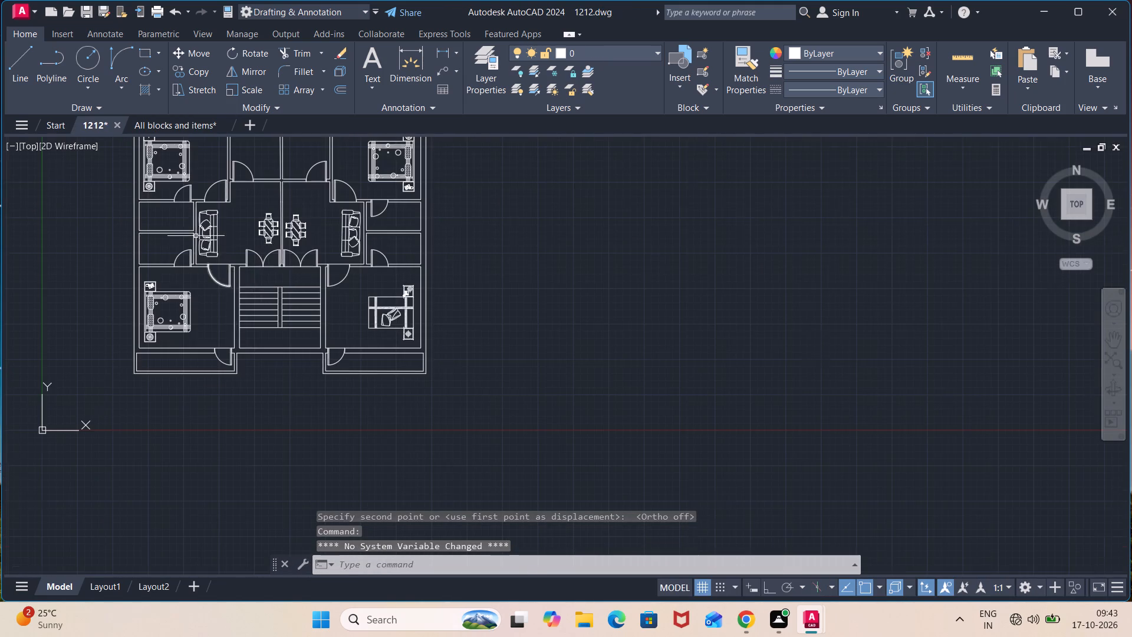
scroll(194, 235, "up", 2)
left_click(109, 186)
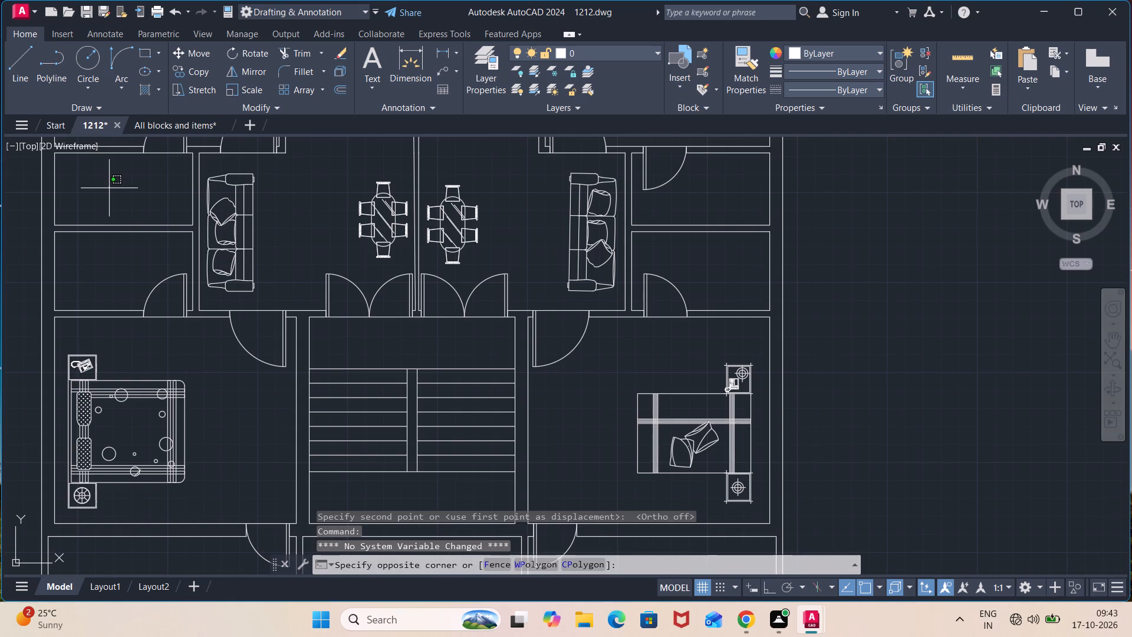
key("ctrl+v")
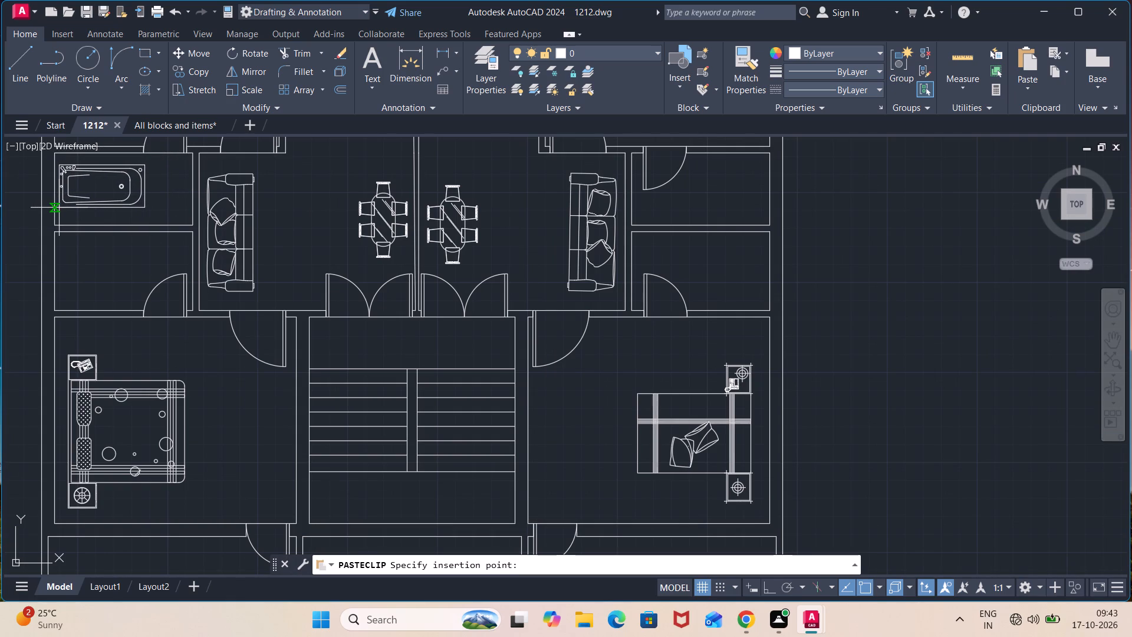
left_click(54, 208)
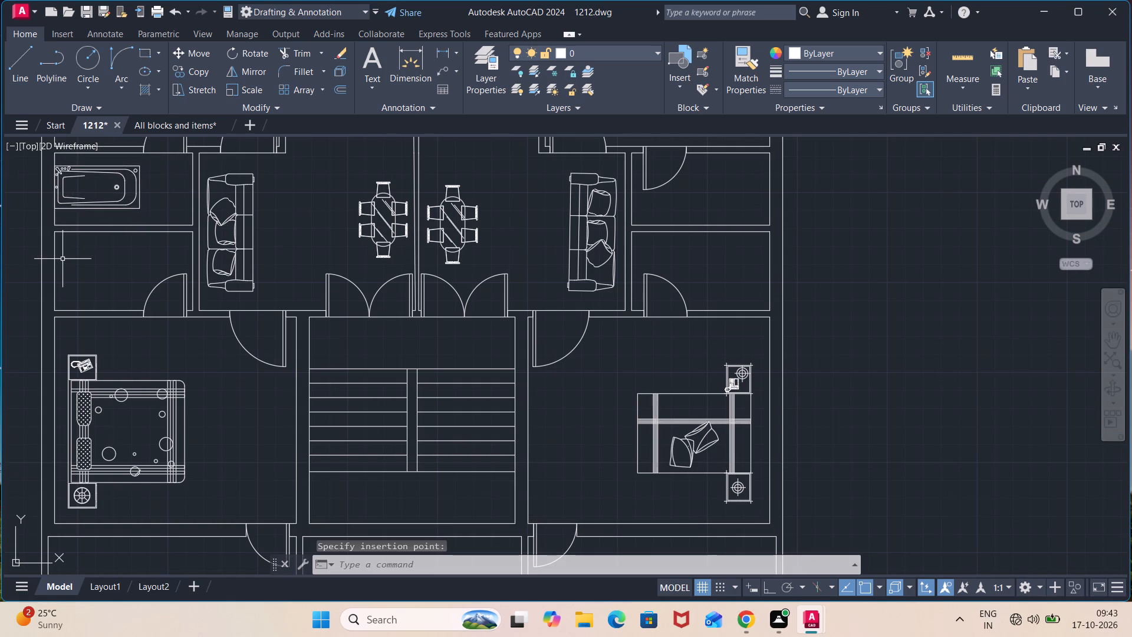
key("ctrl+v")
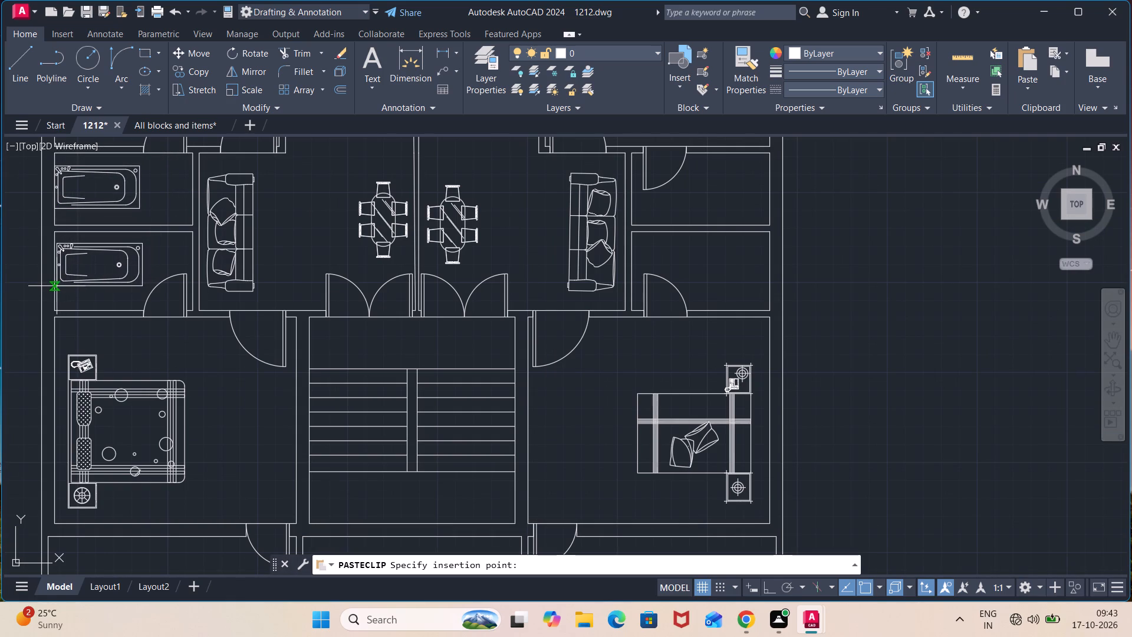
left_click(53, 294)
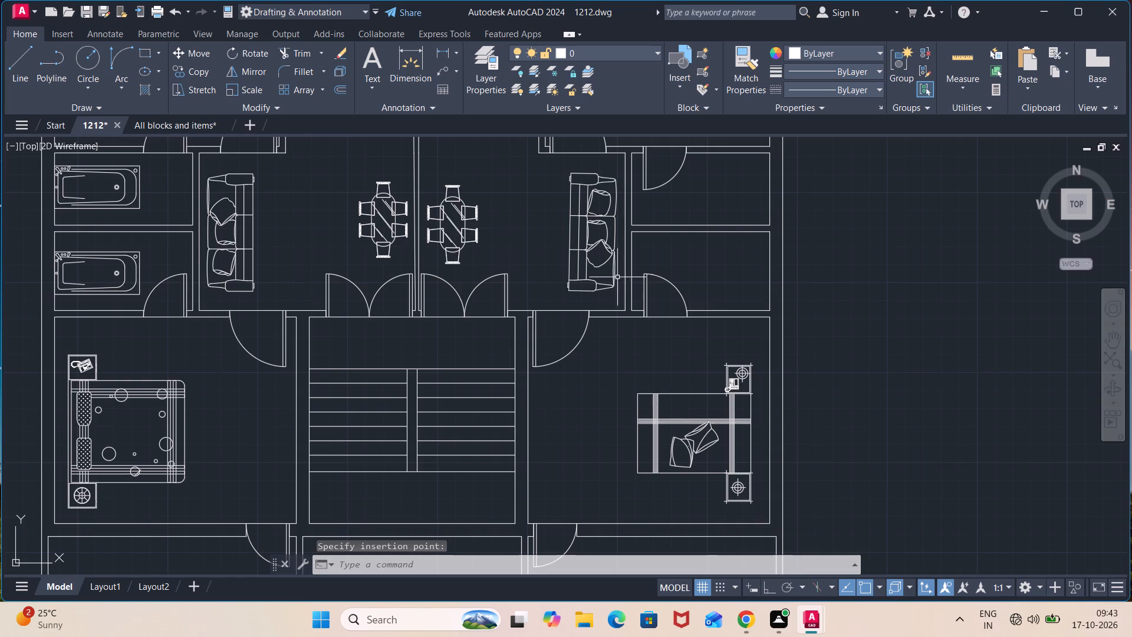
Paste the bathtub rotated 180° into the lower of the two right-side bathrooms, with its tap end against the outer right wall.
middle_click_drag(693, 259, 460, 298)
scroll(460, 298, "up", 1)
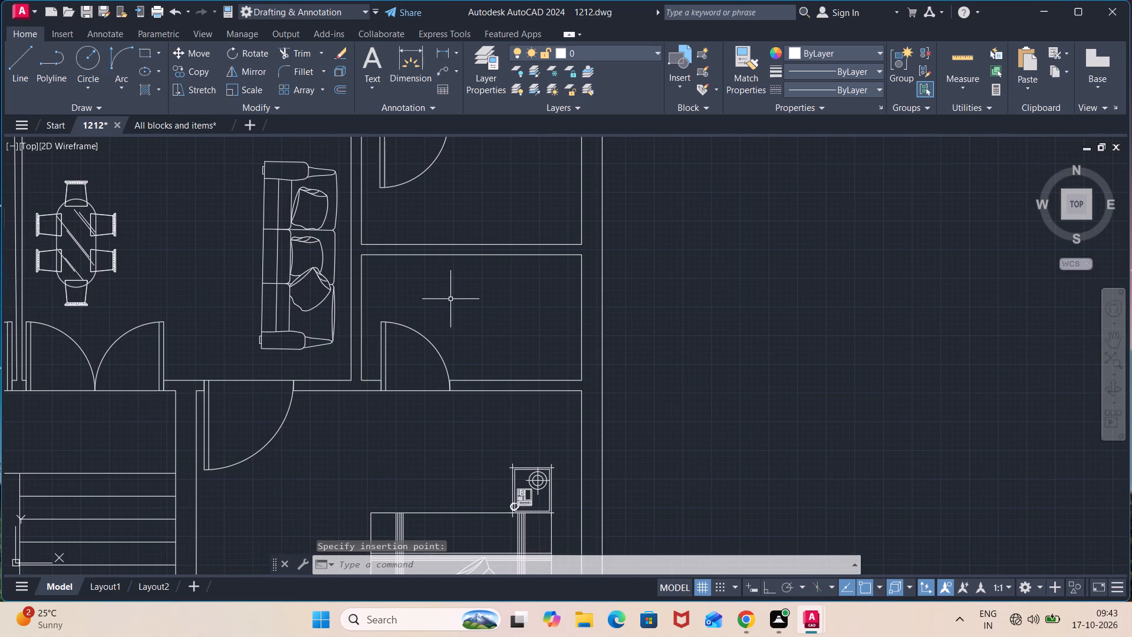
key("ctrl+v")
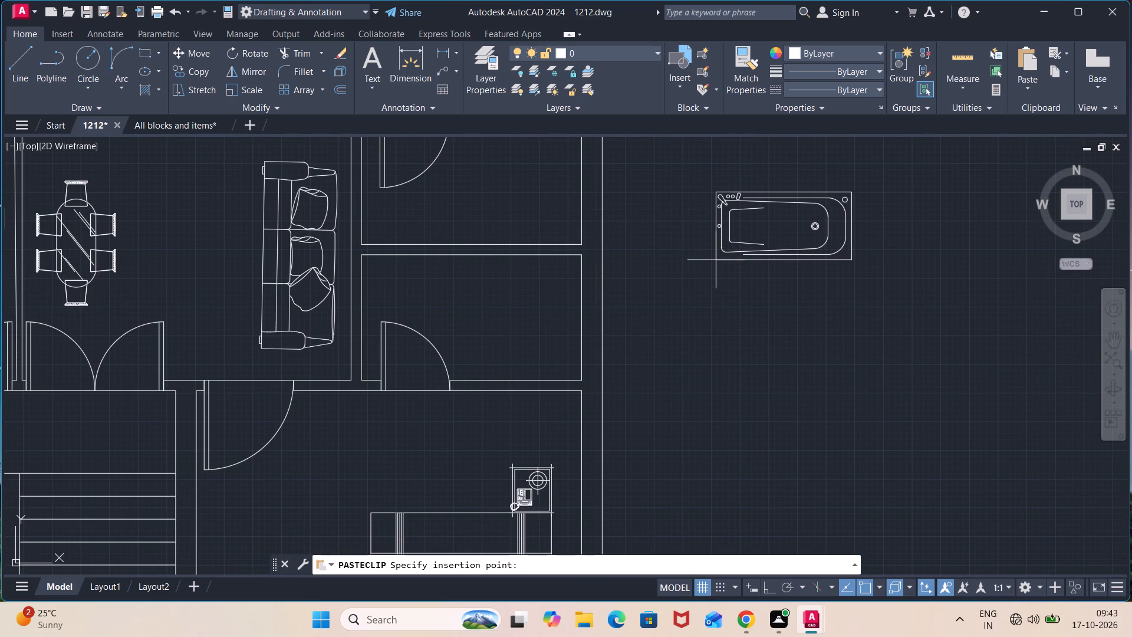
type("ro")
key("Return")
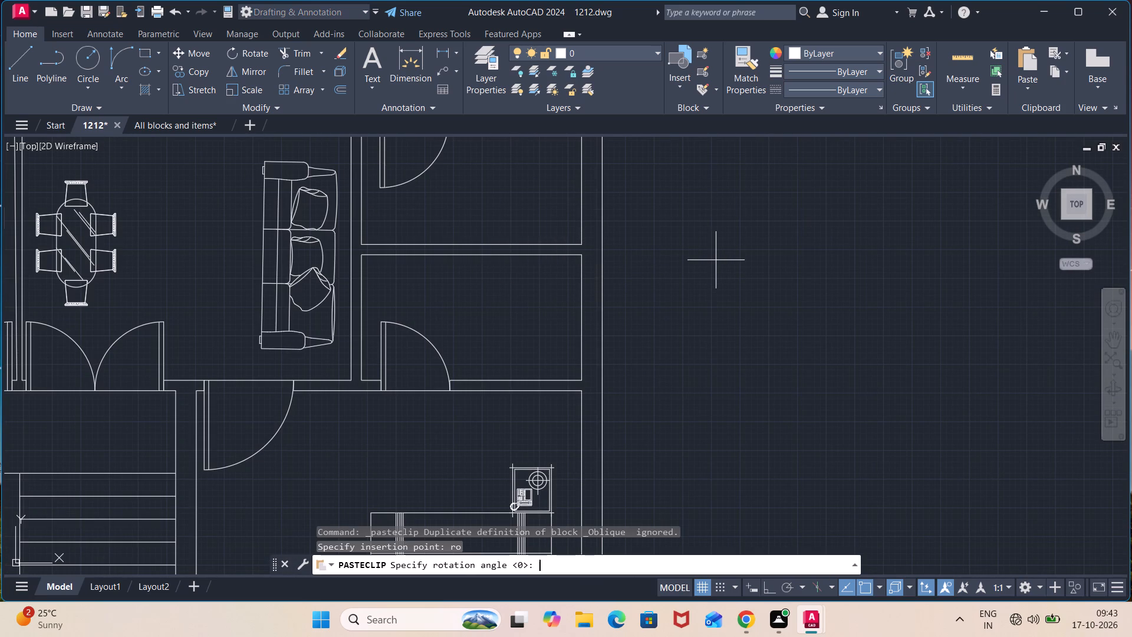
type("180")
key("Return")
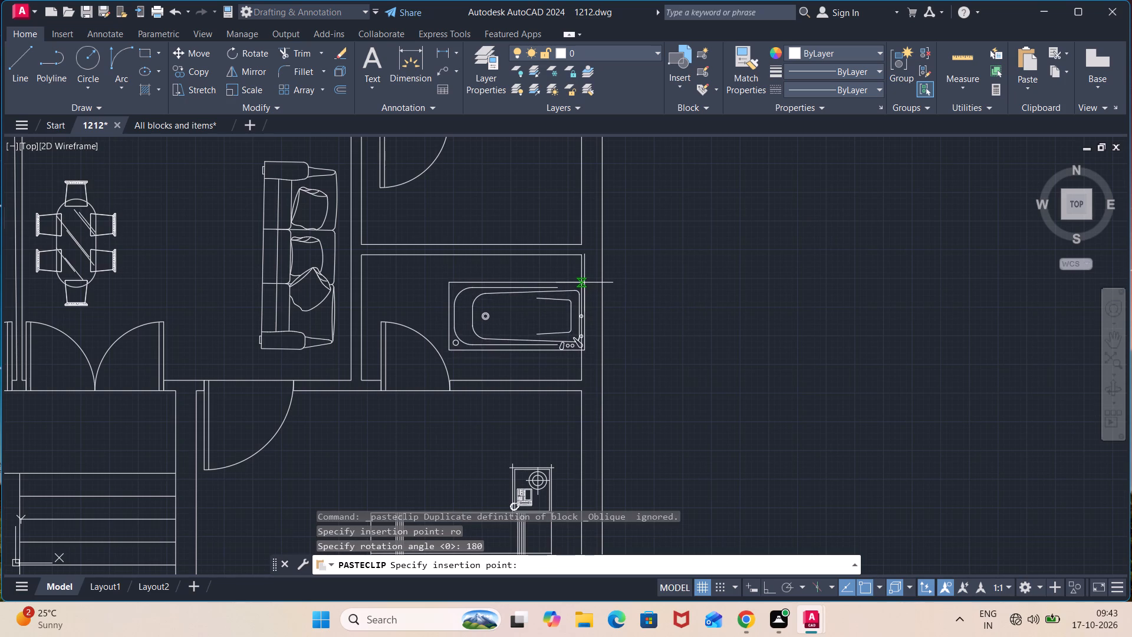
scroll(583, 288, "up", 2)
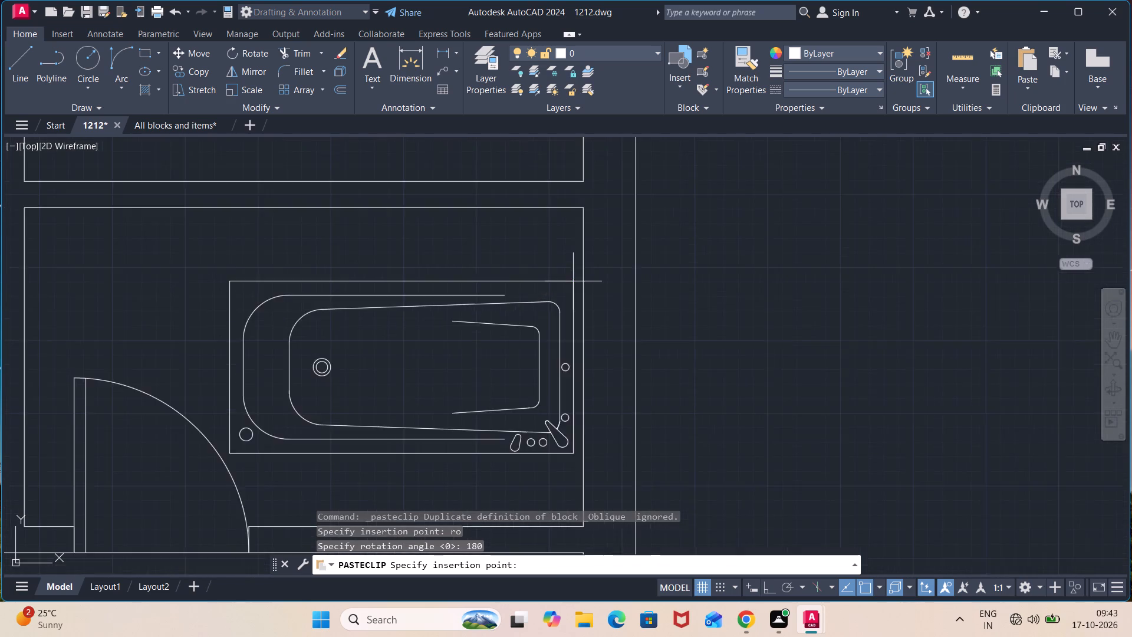
left_click(577, 284)
Select every part of the rotated bathtub, including its outline and small circles, and copy it to the clipboard.
middle_click_drag(485, 216, 483, 221)
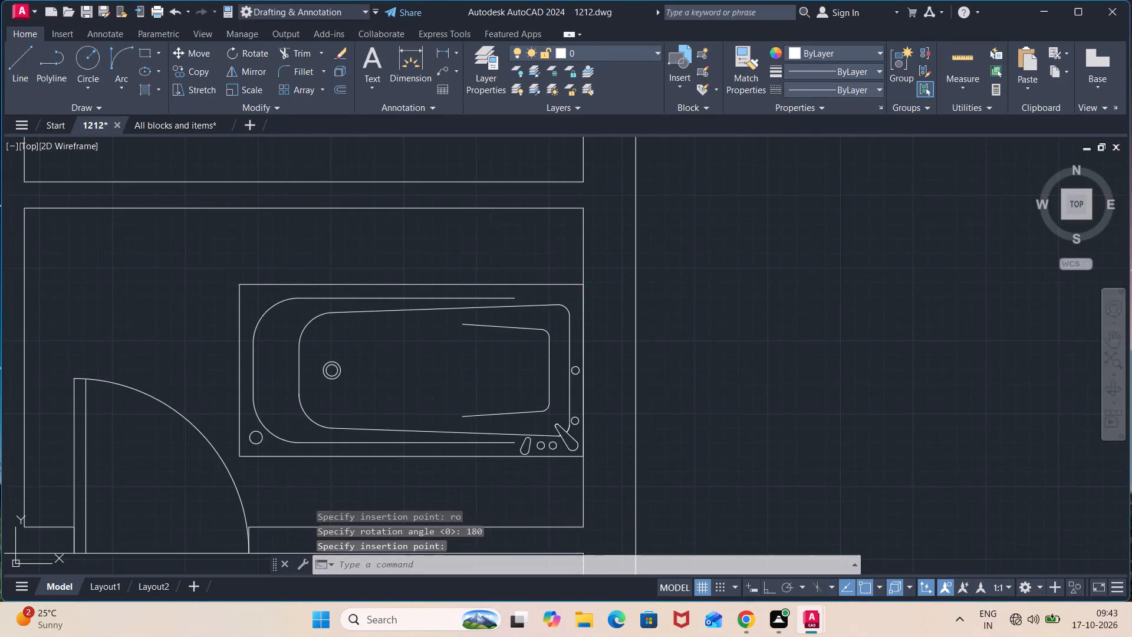
middle_click_drag(483, 221, 460, 429)
scroll(440, 296, "down", 1)
middle_click_drag(439, 298, 432, 94)
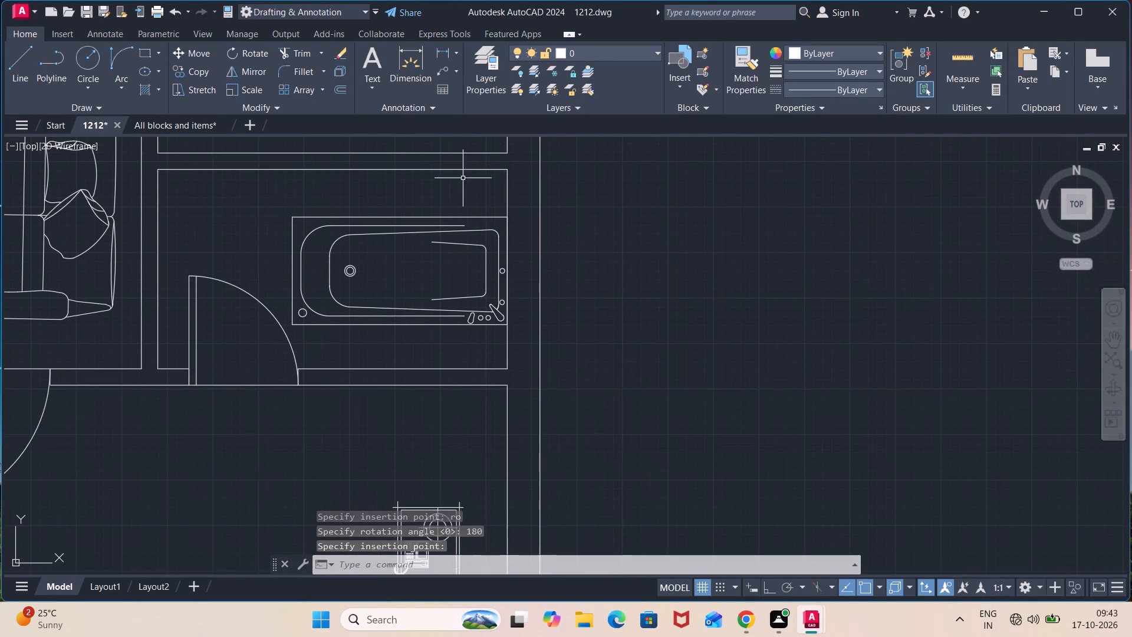
scroll(528, 252, "up", 2)
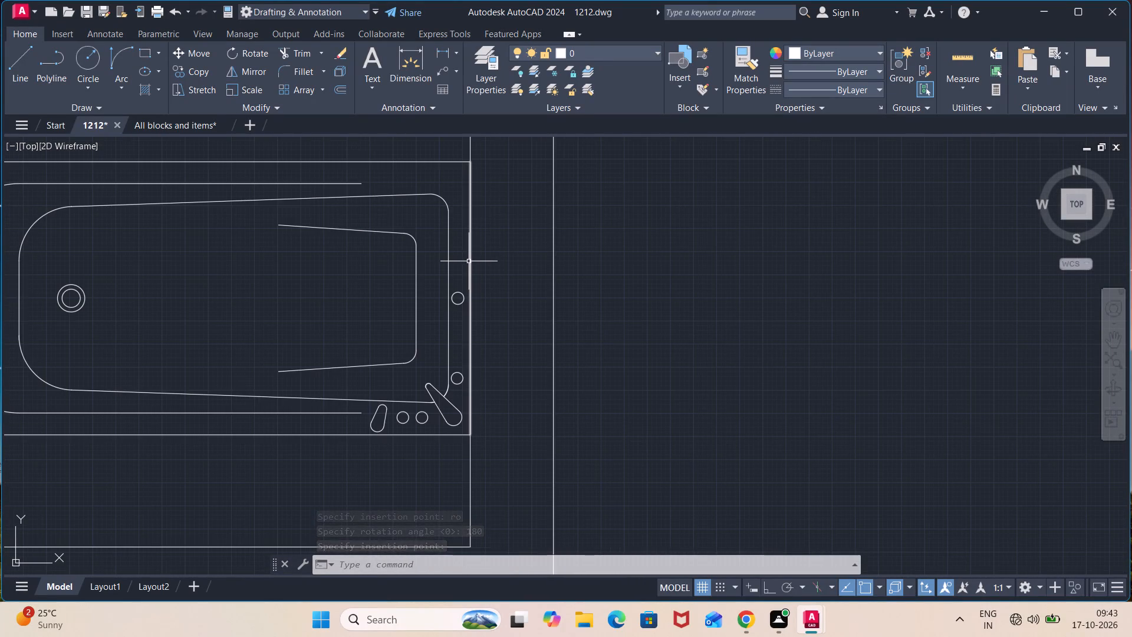
left_click(469, 260)
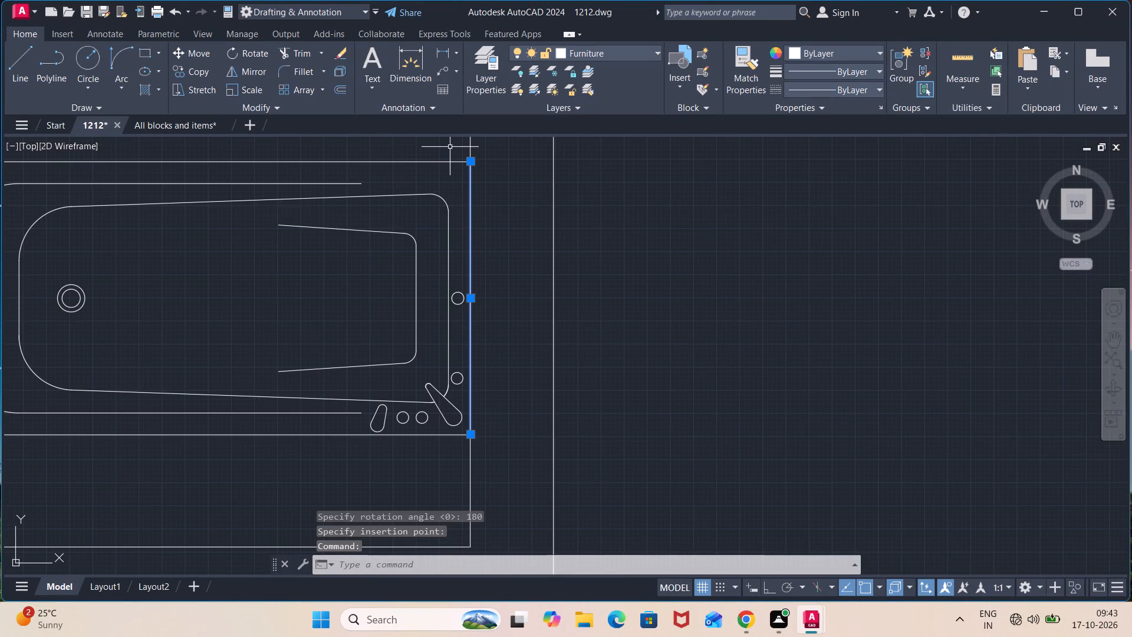
left_click(451, 147)
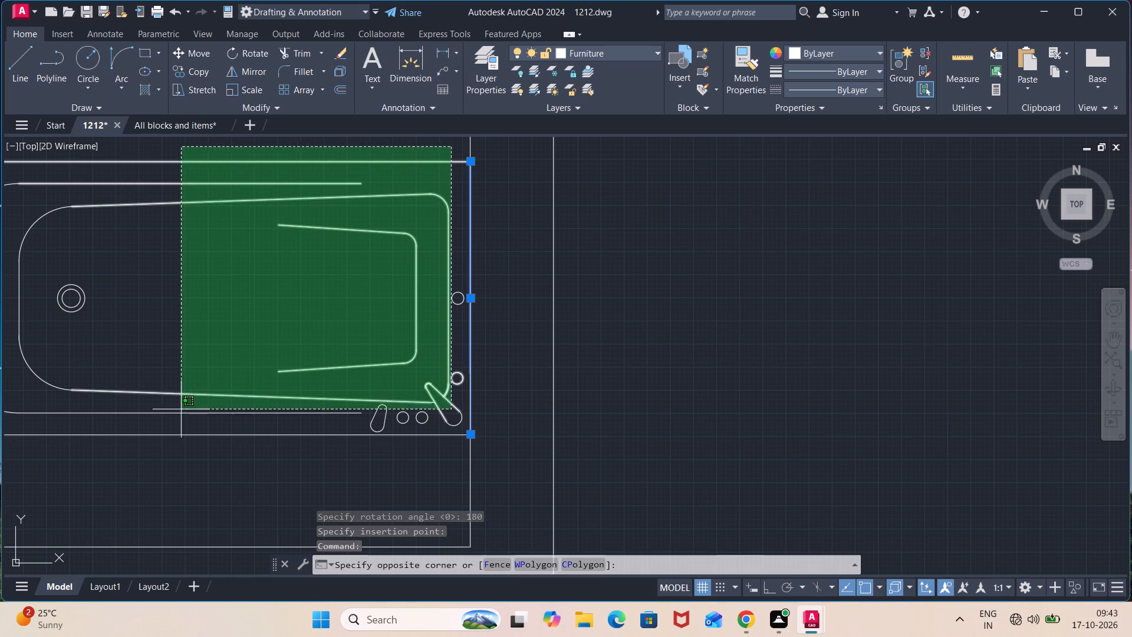
scroll(150, 431, "down", 1)
middle_click_drag(8, 437, 98, 433)
left_click(95, 427)
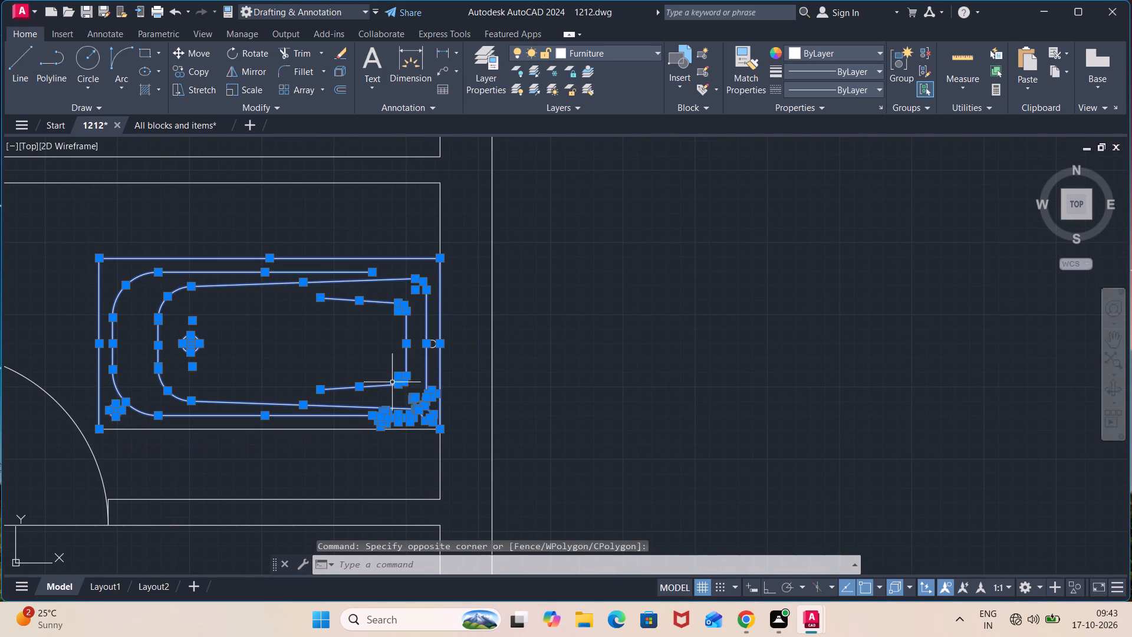
left_click(317, 430)
scroll(414, 376, "up", 3)
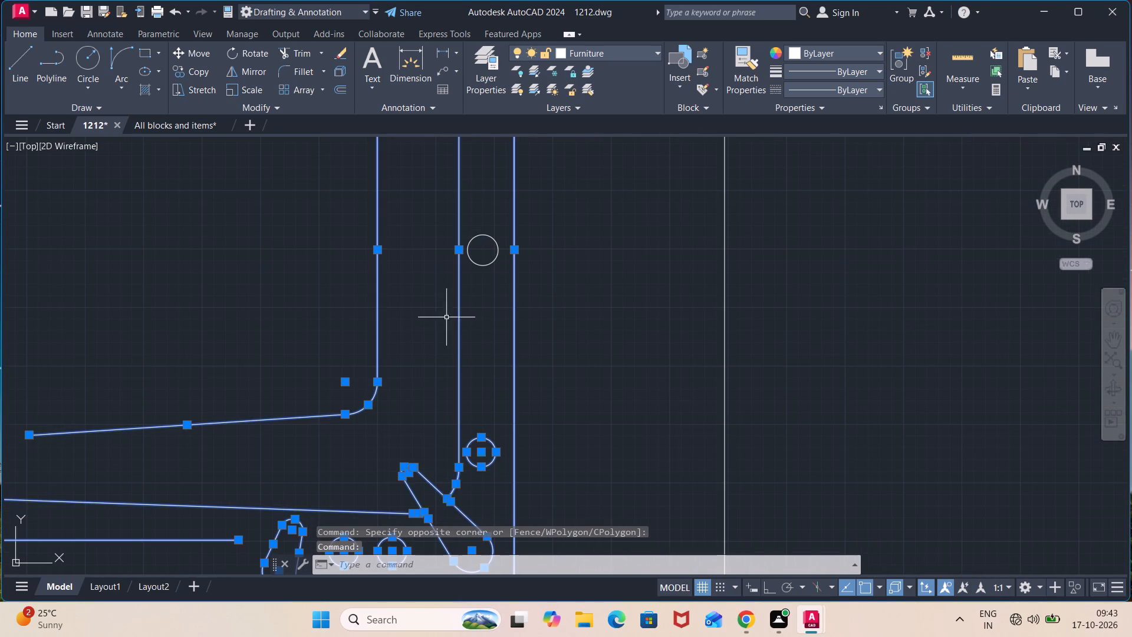
left_click(493, 262)
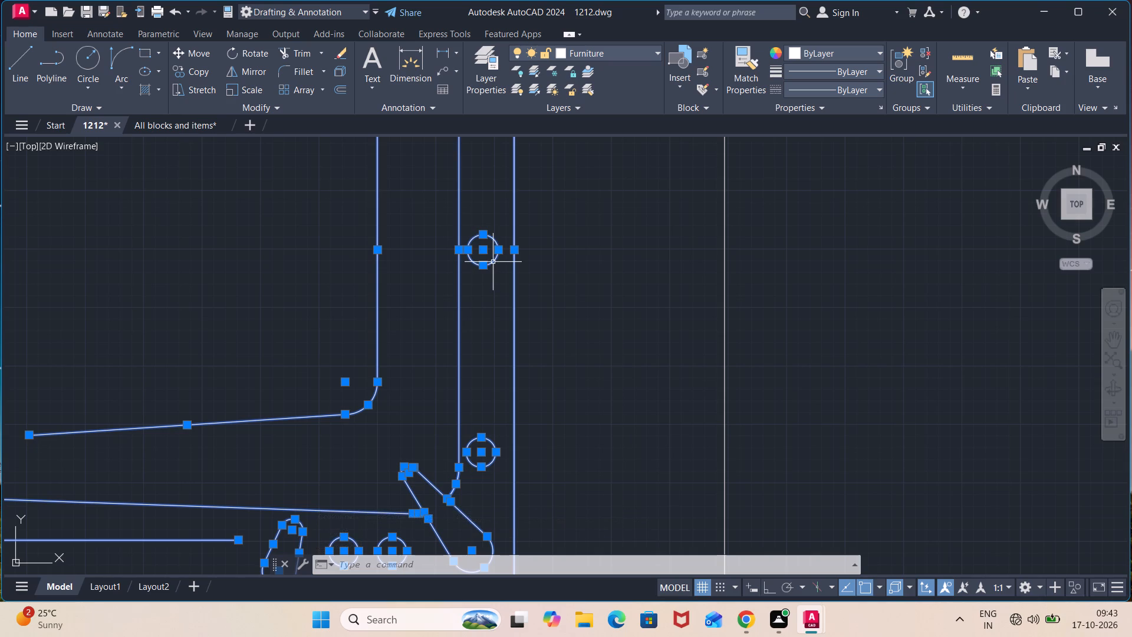
scroll(462, 303, "down", 3)
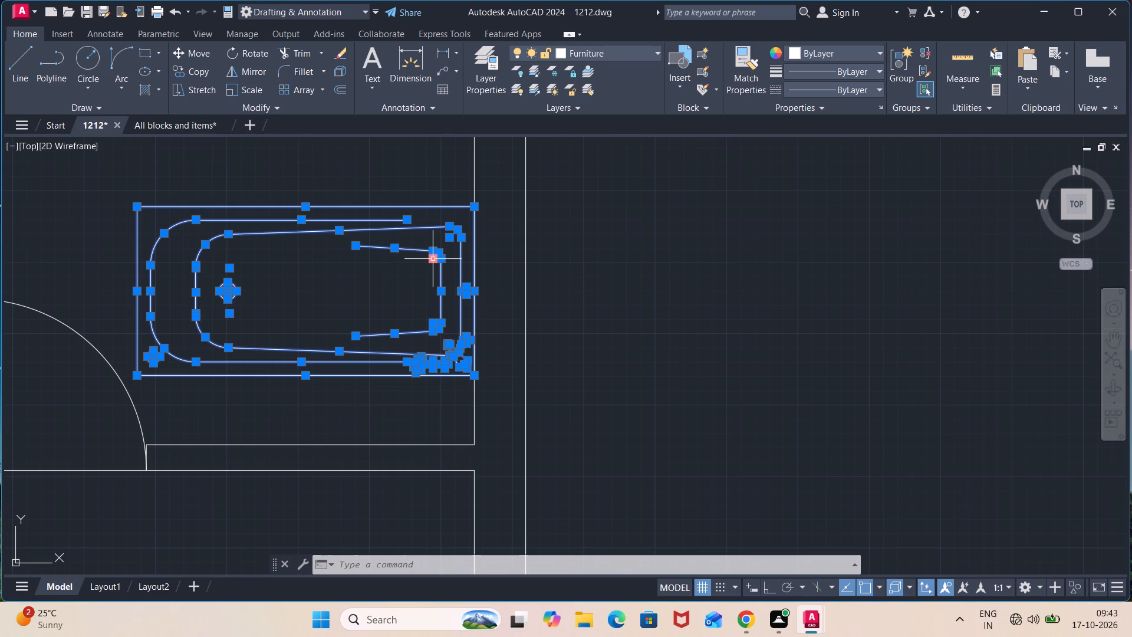
key("ctrl+c")
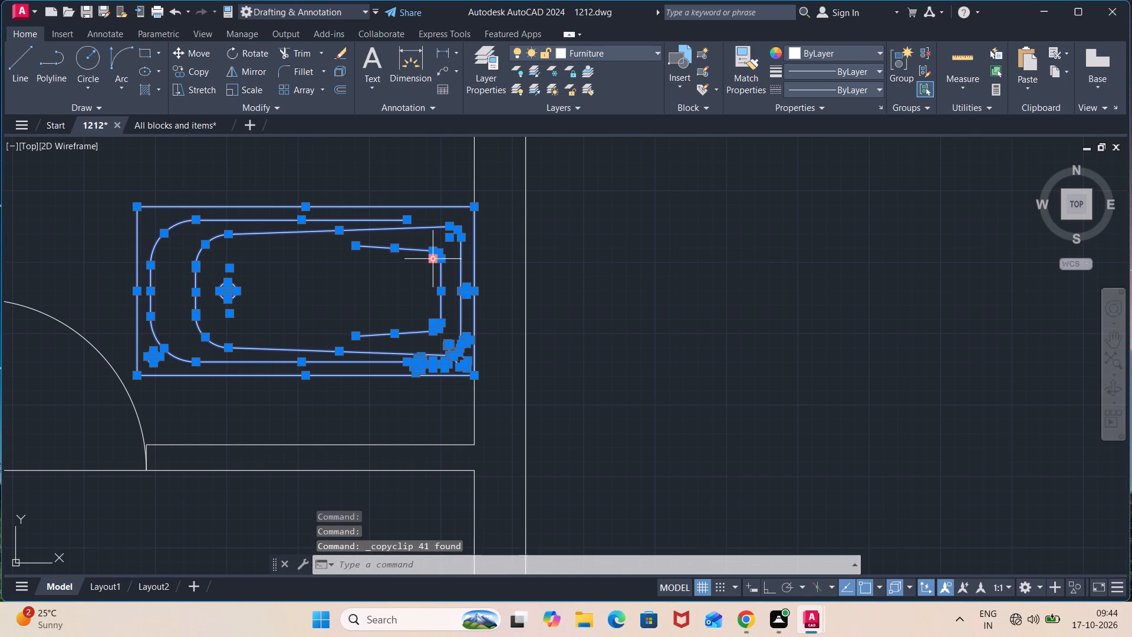
Paste the copied rotated bathtub into the upper of the two right-side bathrooms, with its tap end near the outer right wall.
key("ctrl+v")
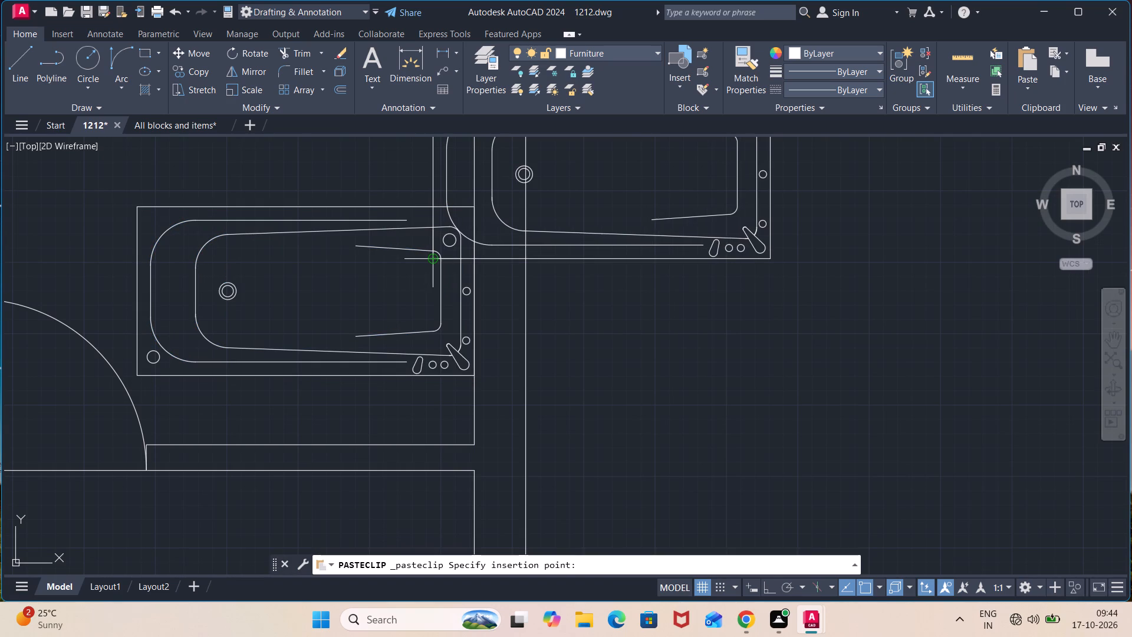
scroll(318, 315, "down", 2)
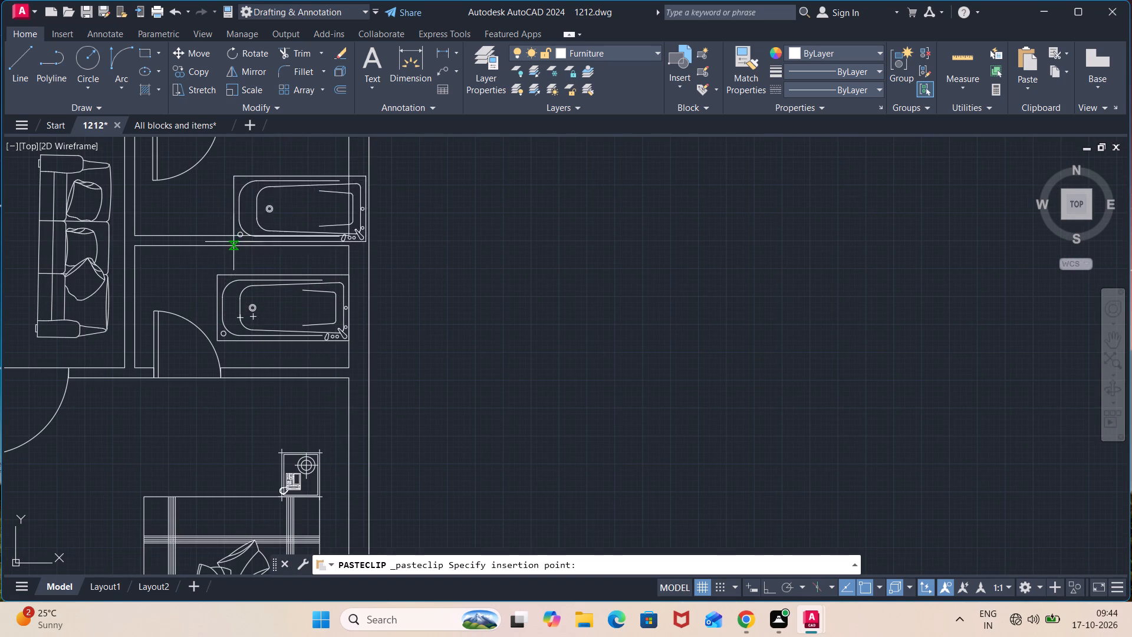
middle_click_drag(233, 242, 225, 349)
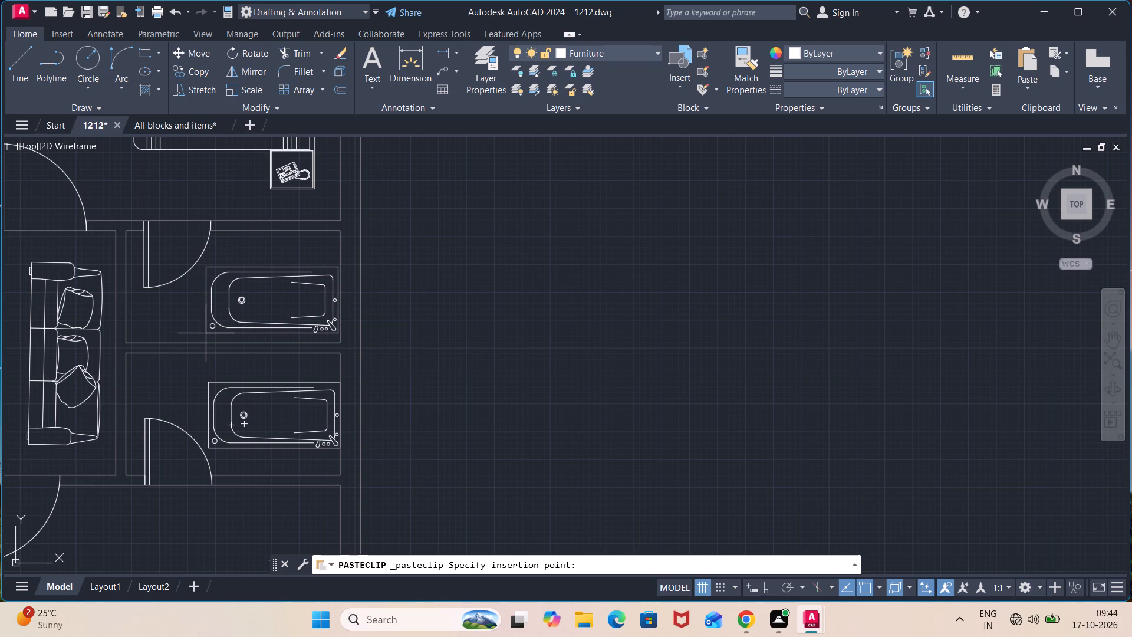
left_click(203, 334)
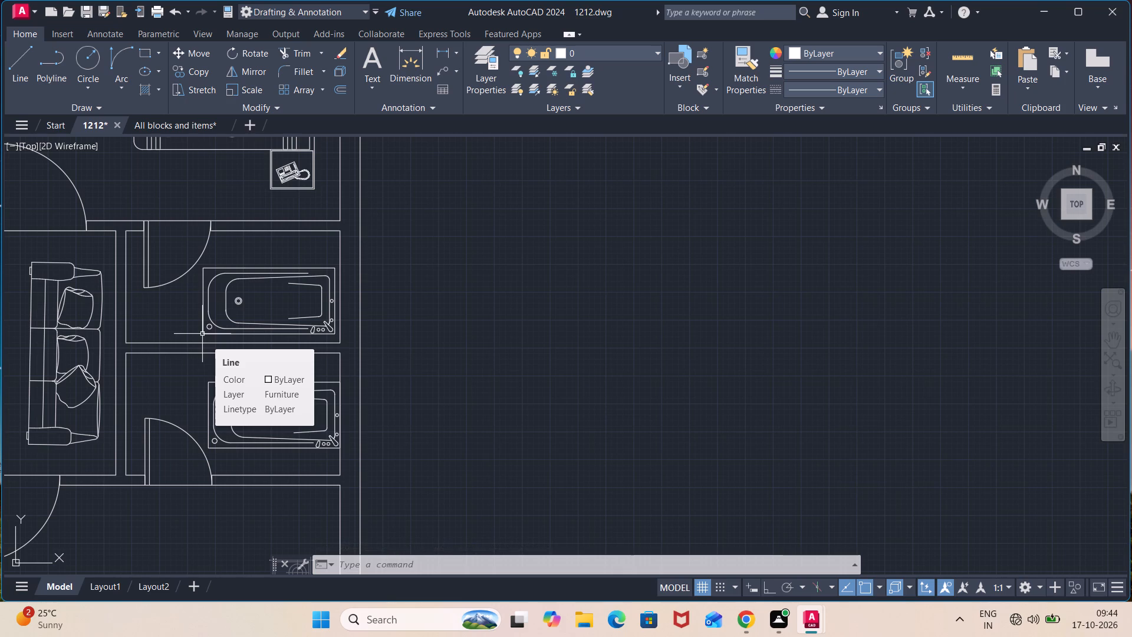
Look over the floor plan, from the right-side bathrooms to the two small unfurnished rooms between the upper bedrooms.
scroll(206, 273, "down", 1)
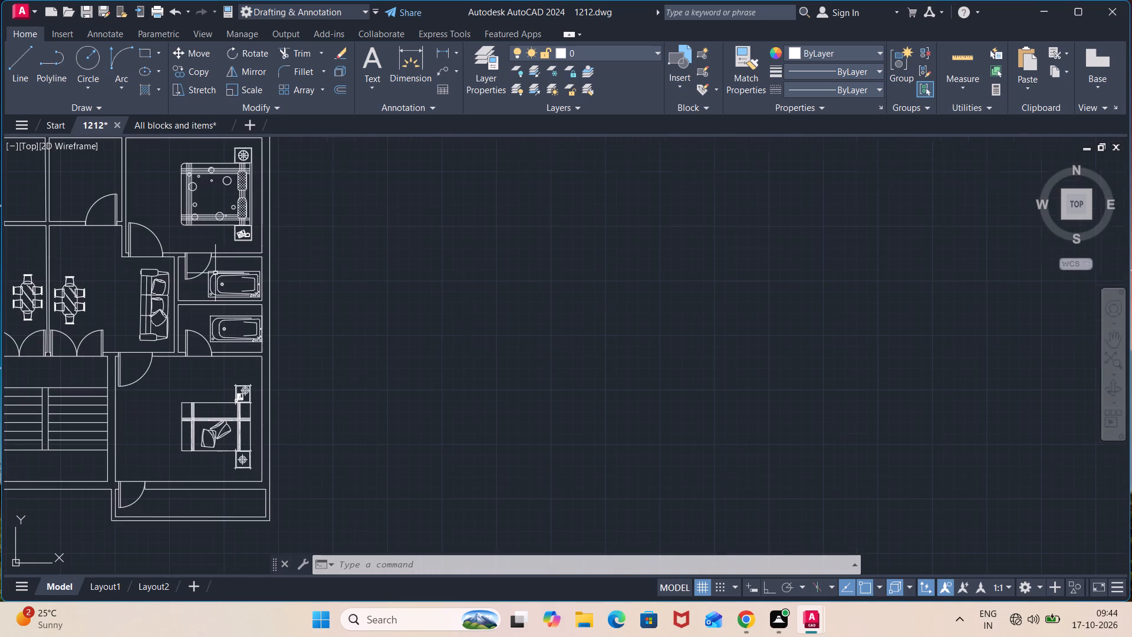
scroll(215, 273, "down", 1)
scroll(219, 272, "up", 3)
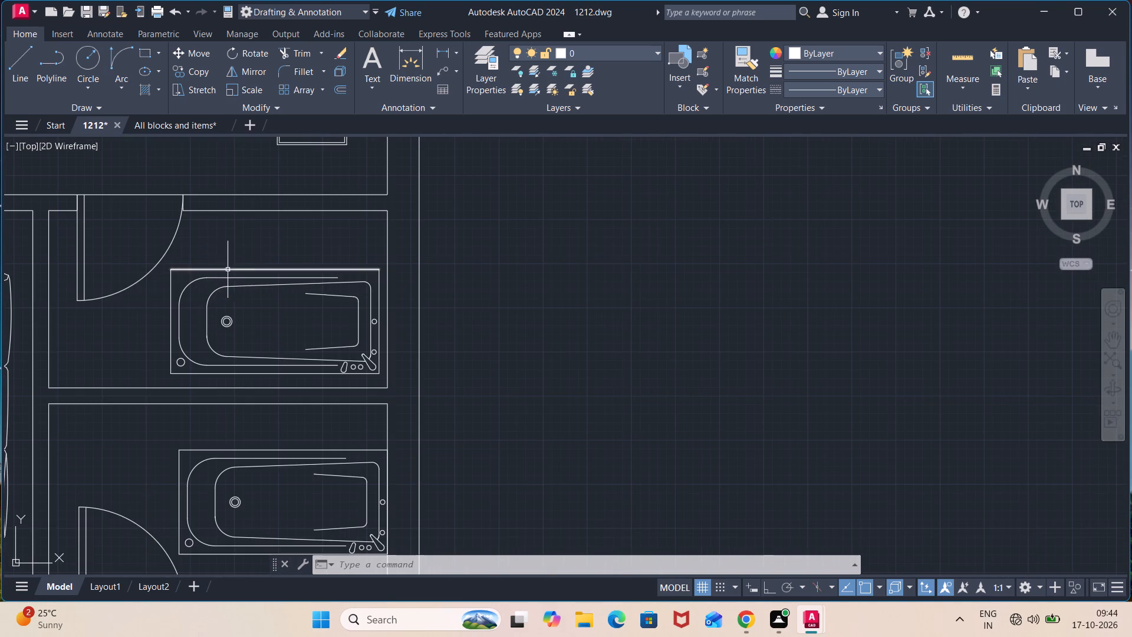
middle_click_drag(248, 242, 295, 374)
scroll(252, 242, "down", 2)
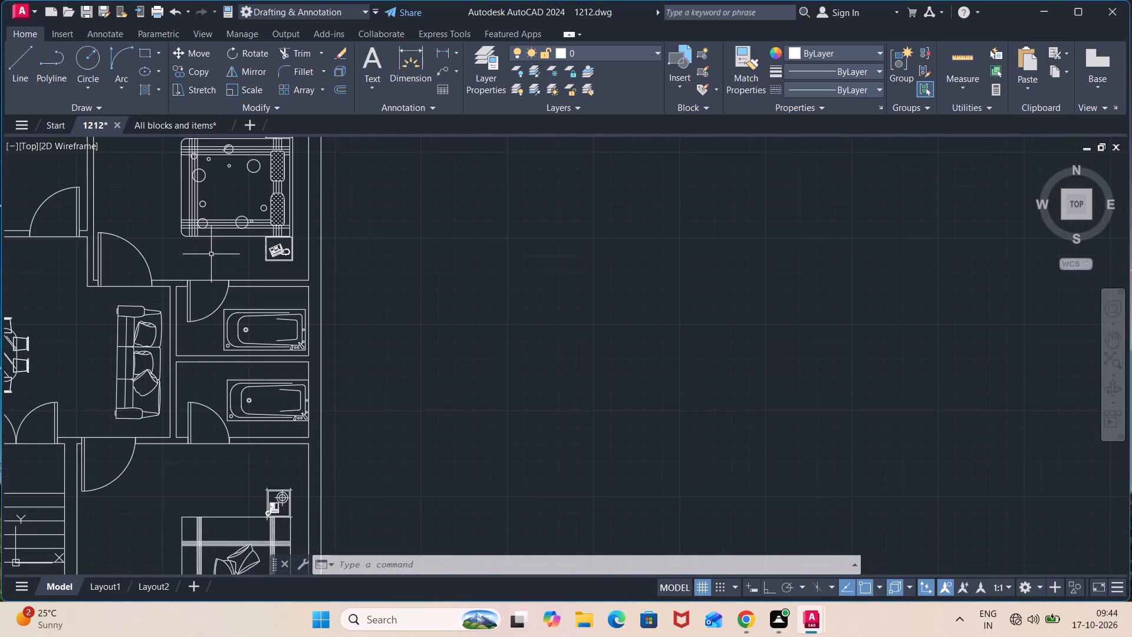
scroll(179, 237, "down", 2)
middle_click_drag(170, 237, 291, 274)
scroll(226, 254, "up", 1)
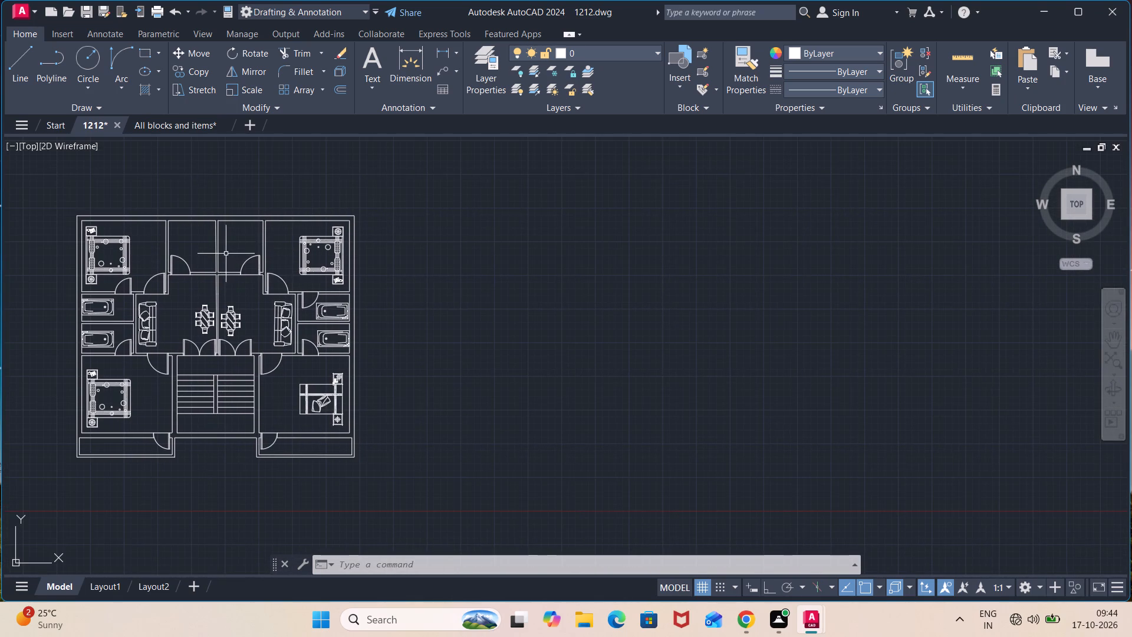
scroll(226, 254, "up", 2)
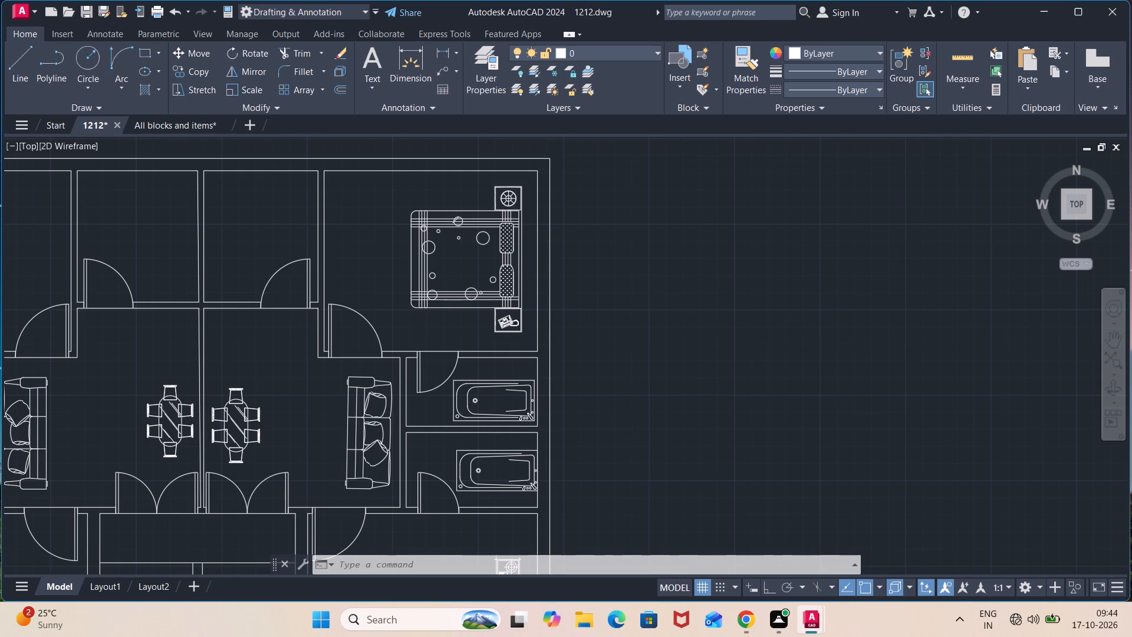
scroll(164, 206, "down", 2)
middle_click_drag(160, 203, 244, 247)
scroll(202, 155, "up", 1)
In the All blocks and items library drawing, copy the upper two-burner glass cooktop from the kitchen appliances section to the clipboard.
left_click(199, 128)
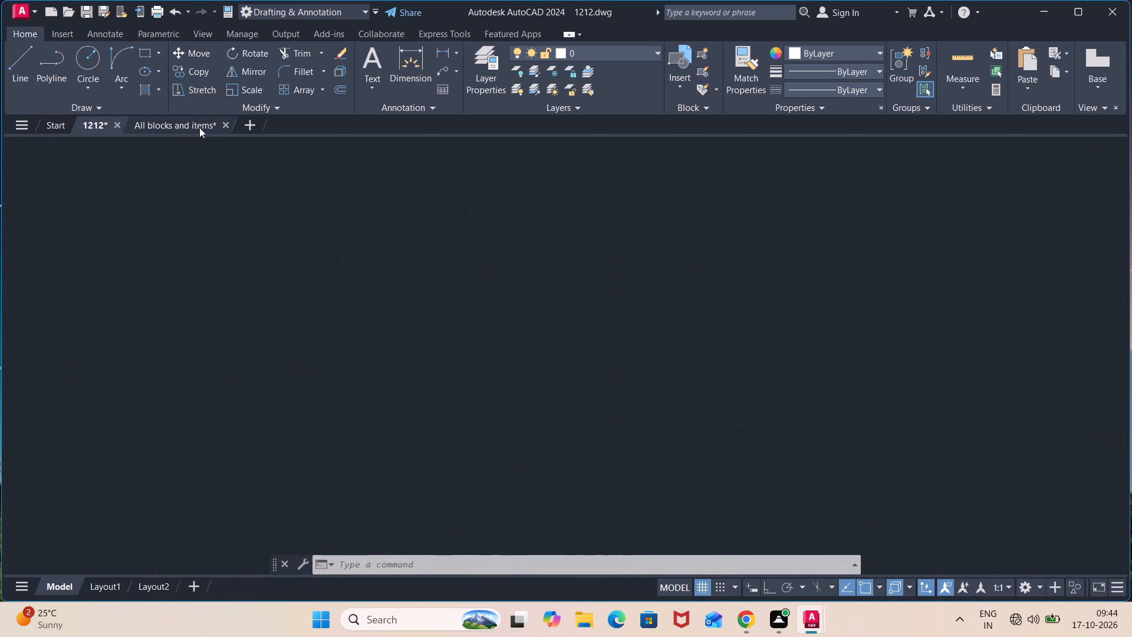
scroll(380, 263, "down", 3)
middle_click_drag(335, 224, 344, 253)
scroll(335, 224, "up", 1)
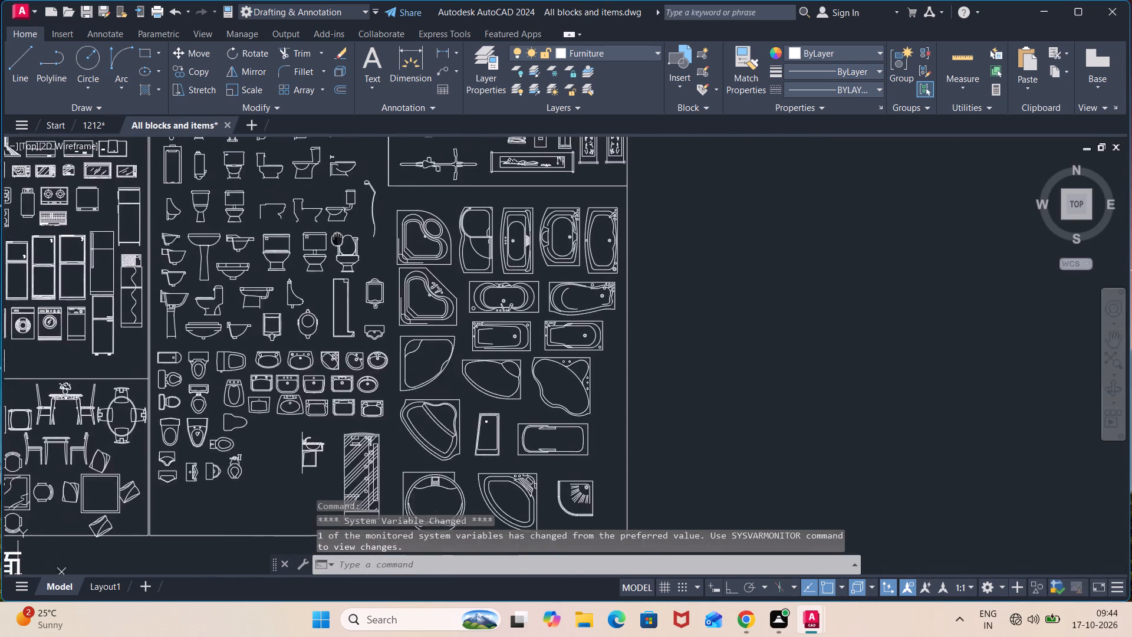
middle_click_drag(344, 253, 403, 348)
scroll(110, 218, "down", 1)
middle_click_drag(109, 218, 237, 235)
scroll(119, 219, "up", 2)
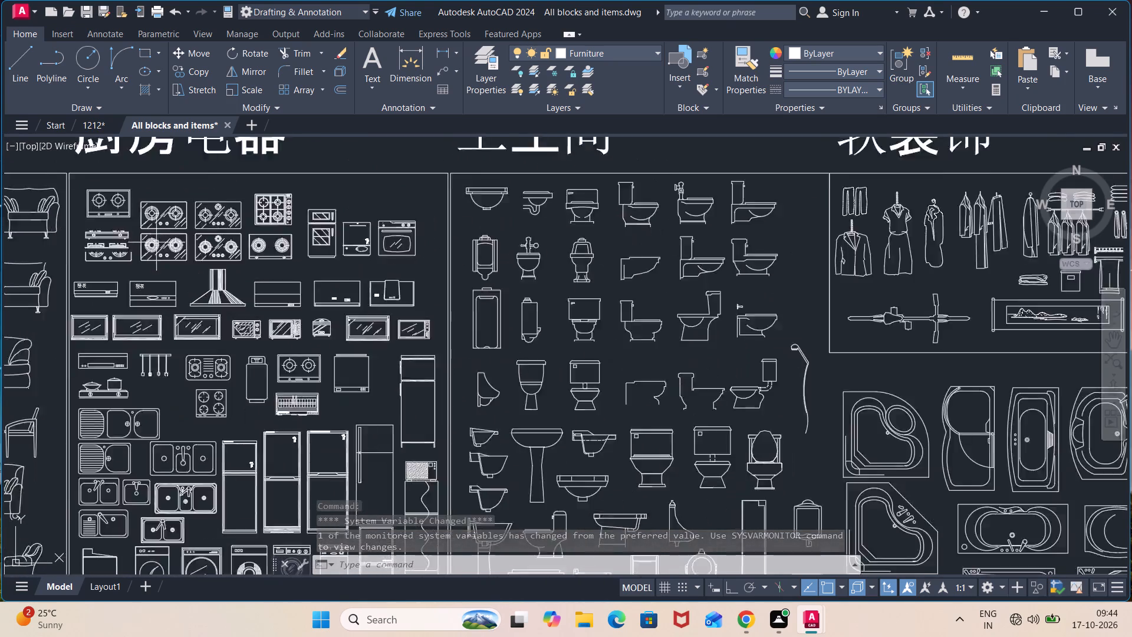
scroll(156, 241, "up", 2)
scroll(173, 234, "down", 1)
middle_click_drag(178, 231, 329, 358)
scroll(311, 354, "up", 1)
middle_click_drag(310, 354, 279, 304)
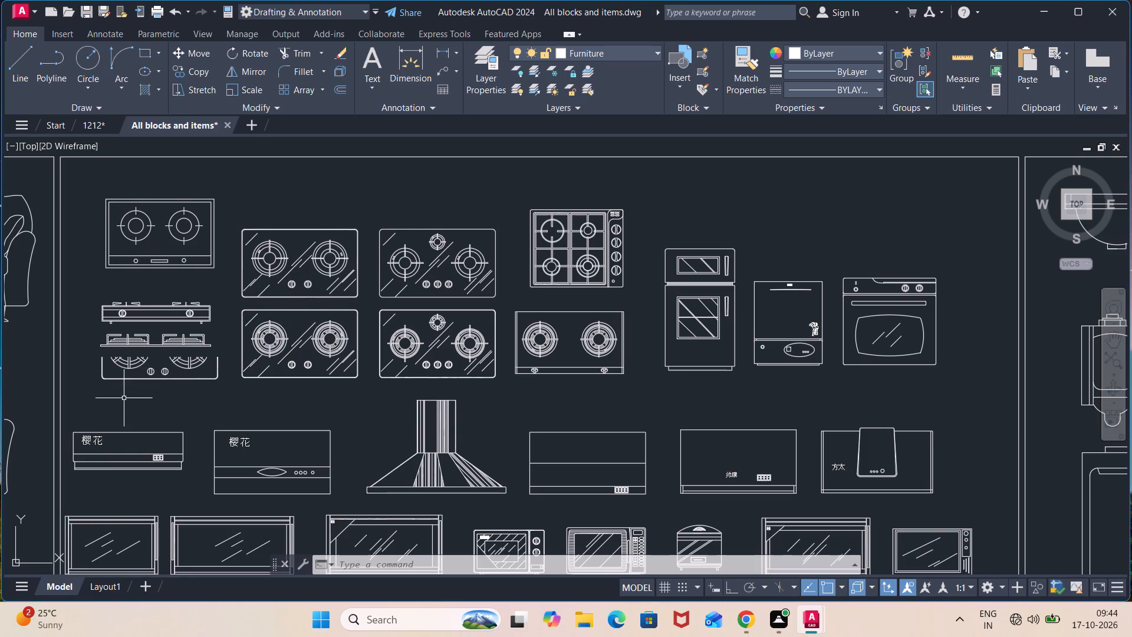
left_click(367, 216)
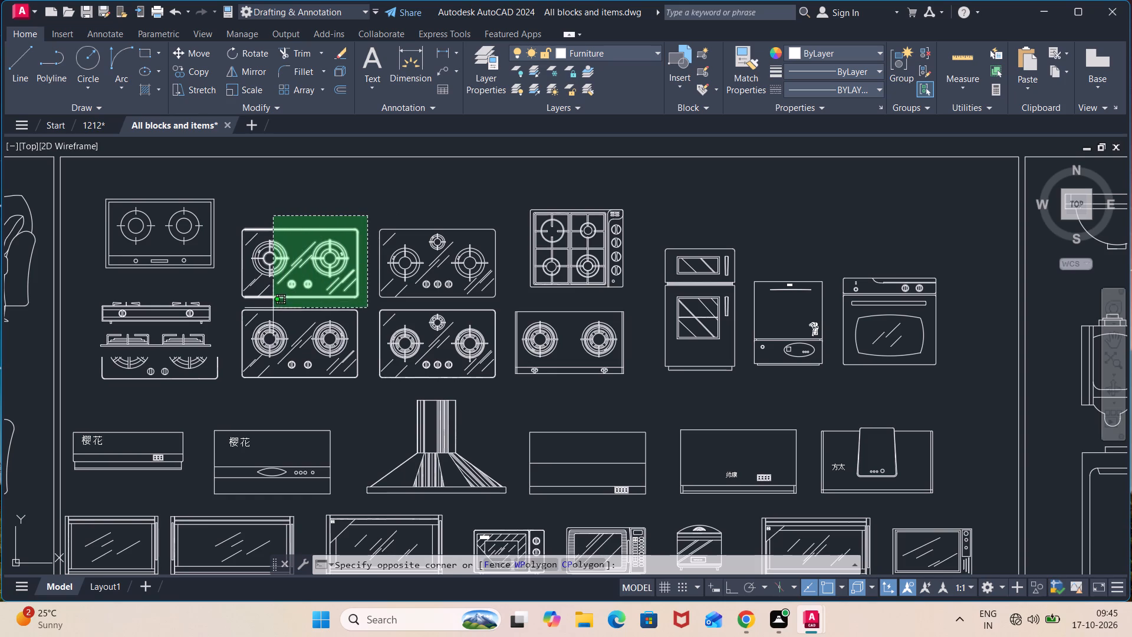
left_click(234, 304)
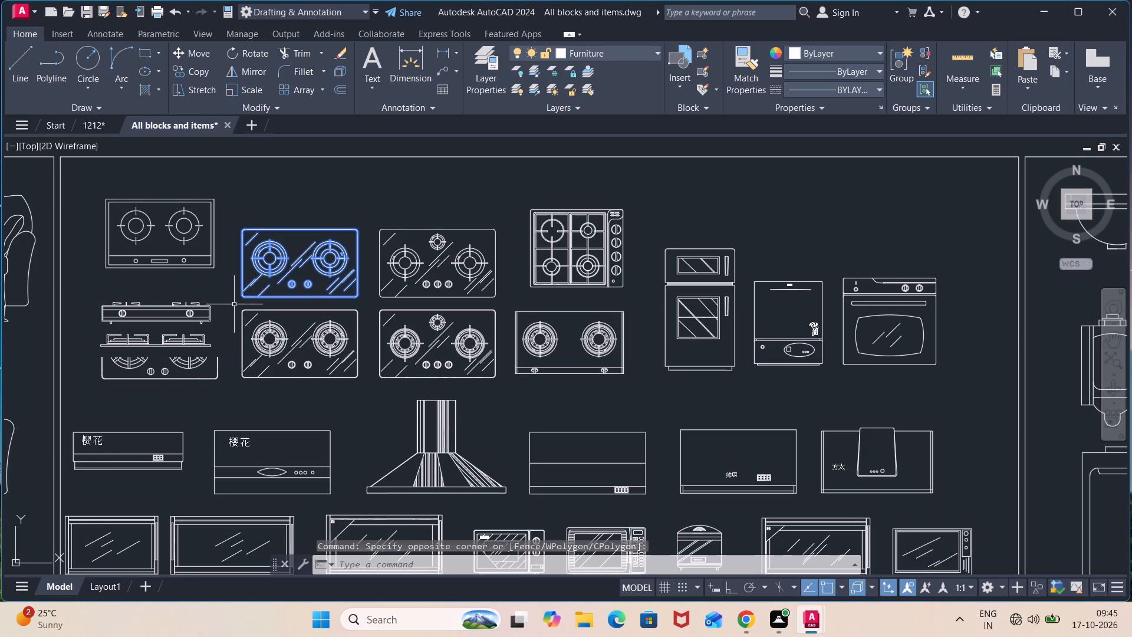
key("ctrl+c")
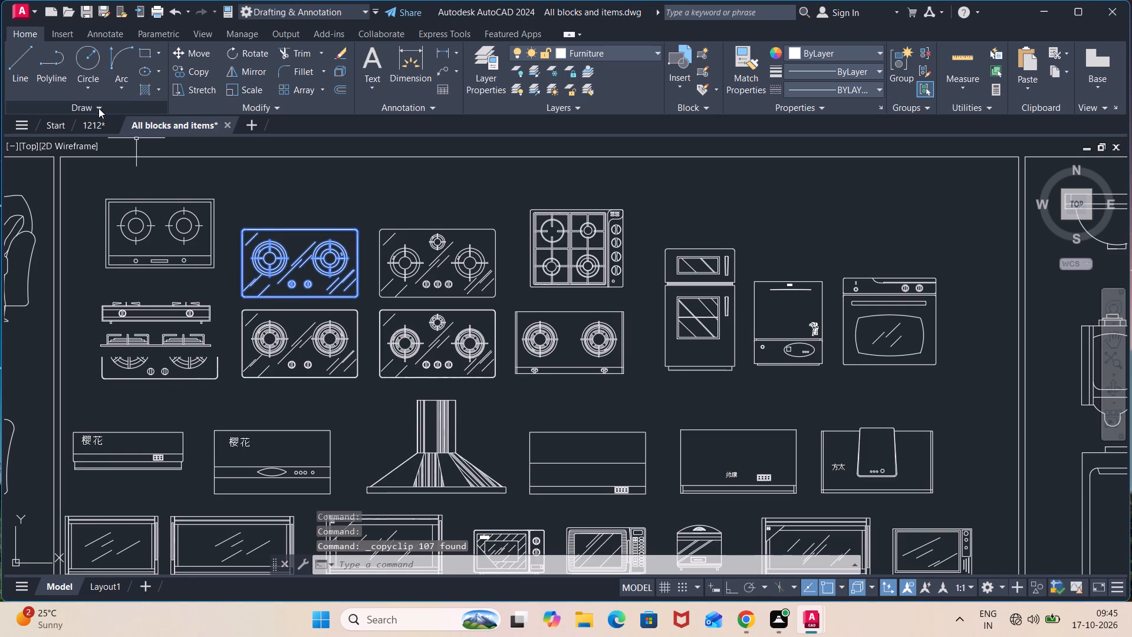
In the 1212 drawing, paste the cooktop into the left one of the two small rooms between the upper bedrooms.
left_click(87, 121)
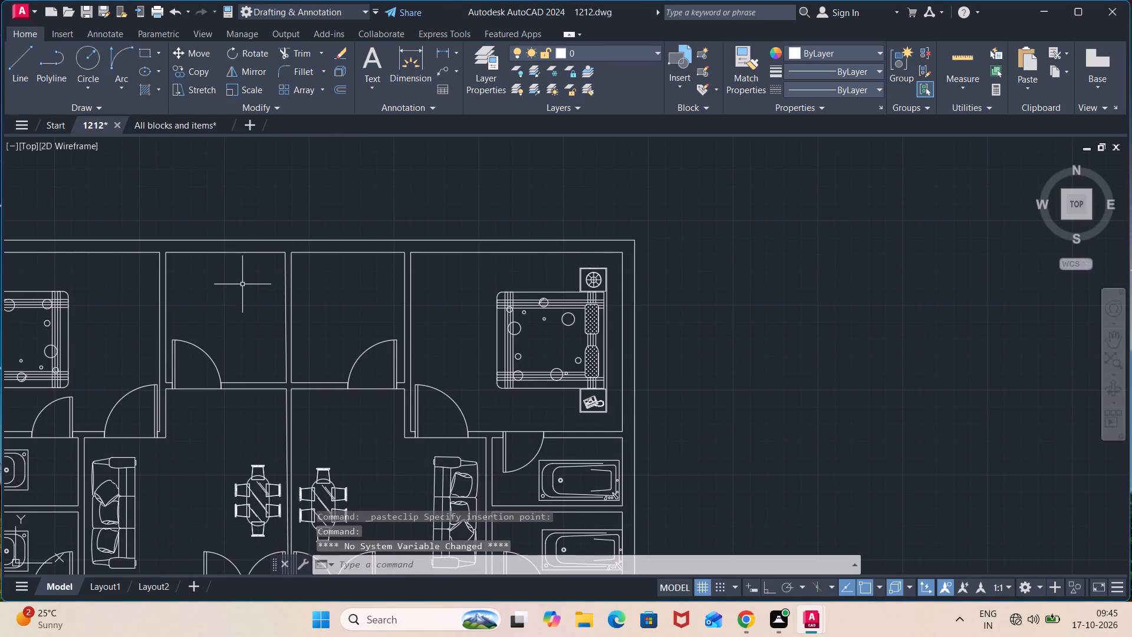
left_click(242, 284)
key("ctrl+v")
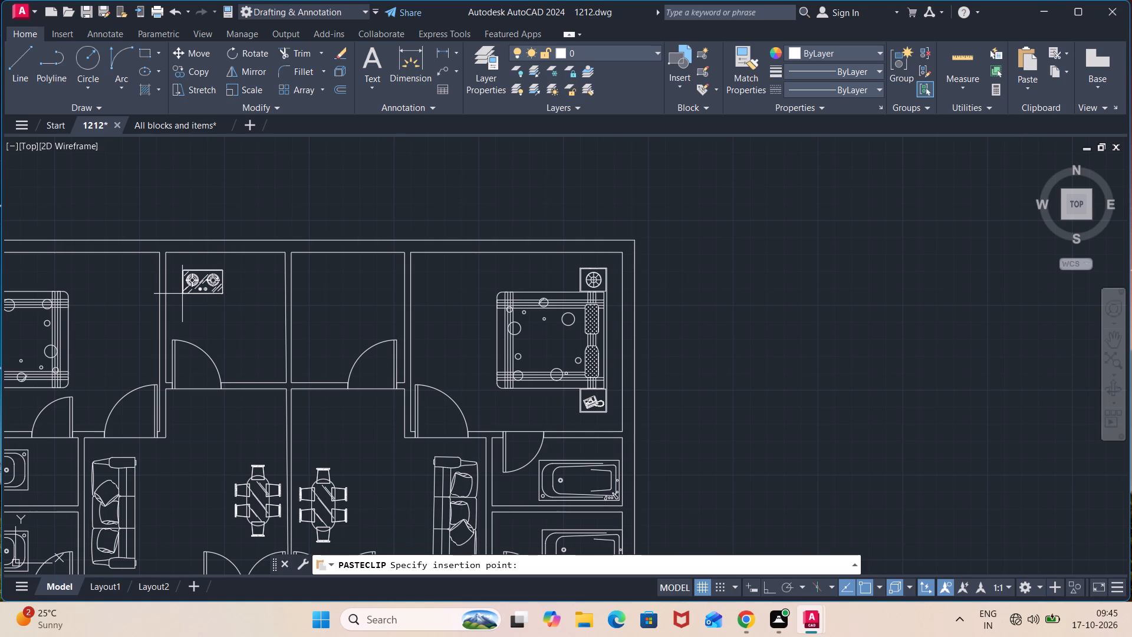
scroll(205, 310, "down", 2)
middle_click_drag(205, 311, 260, 242)
scroll(260, 242, "up", 1)
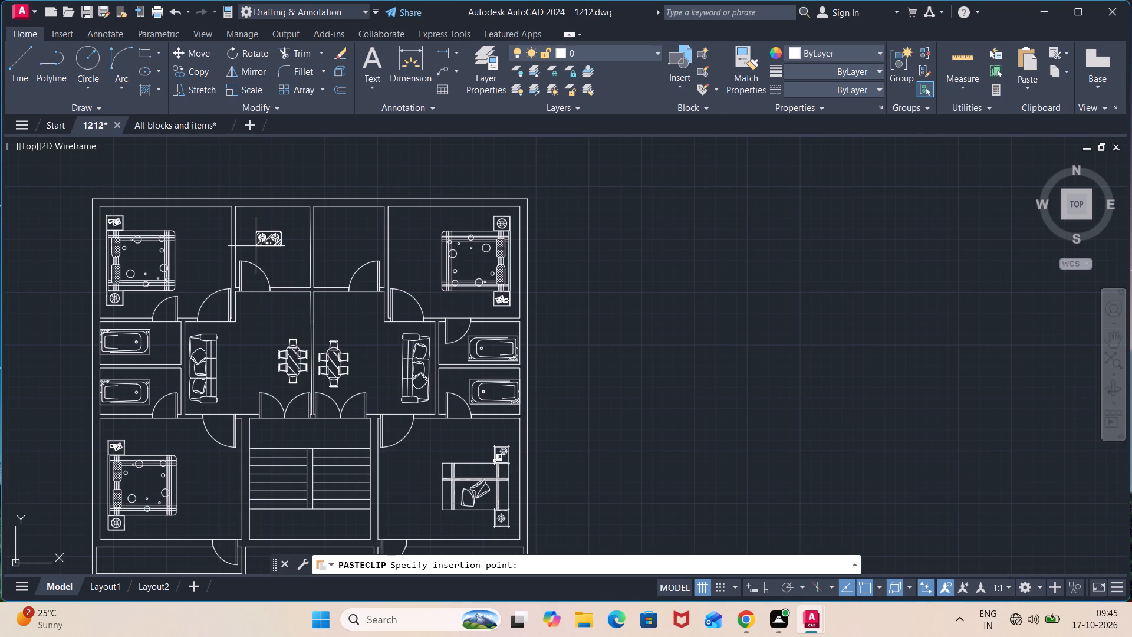
scroll(256, 246, "up", 2)
left_click(260, 220)
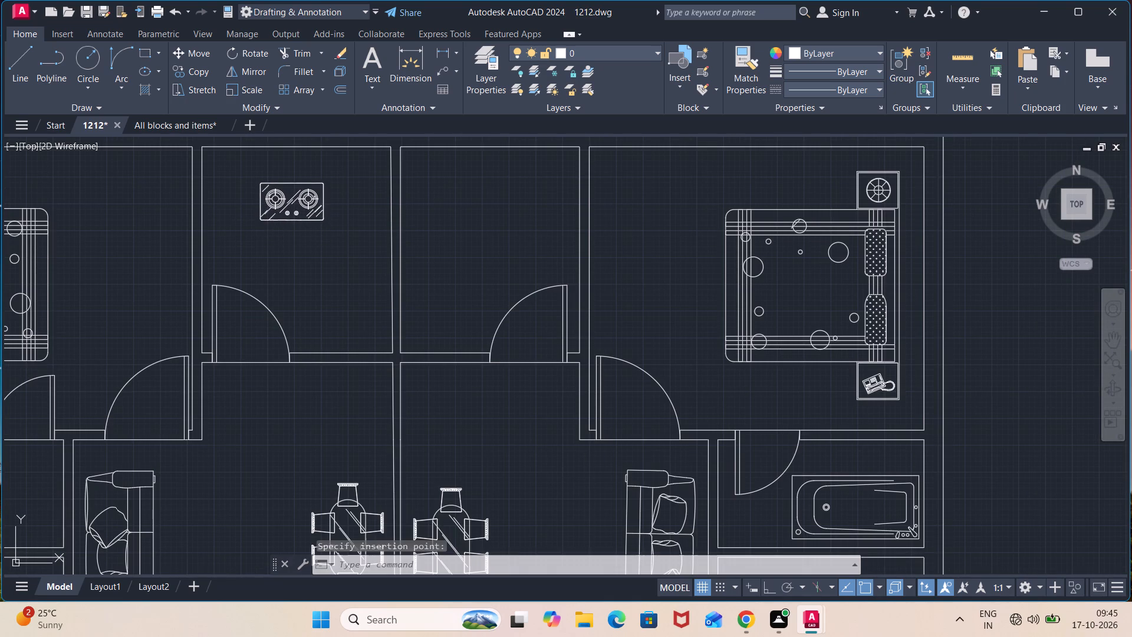
Scale the pasted two-burner cooktop up freehand from its lower-left corner.
left_click(331, 165)
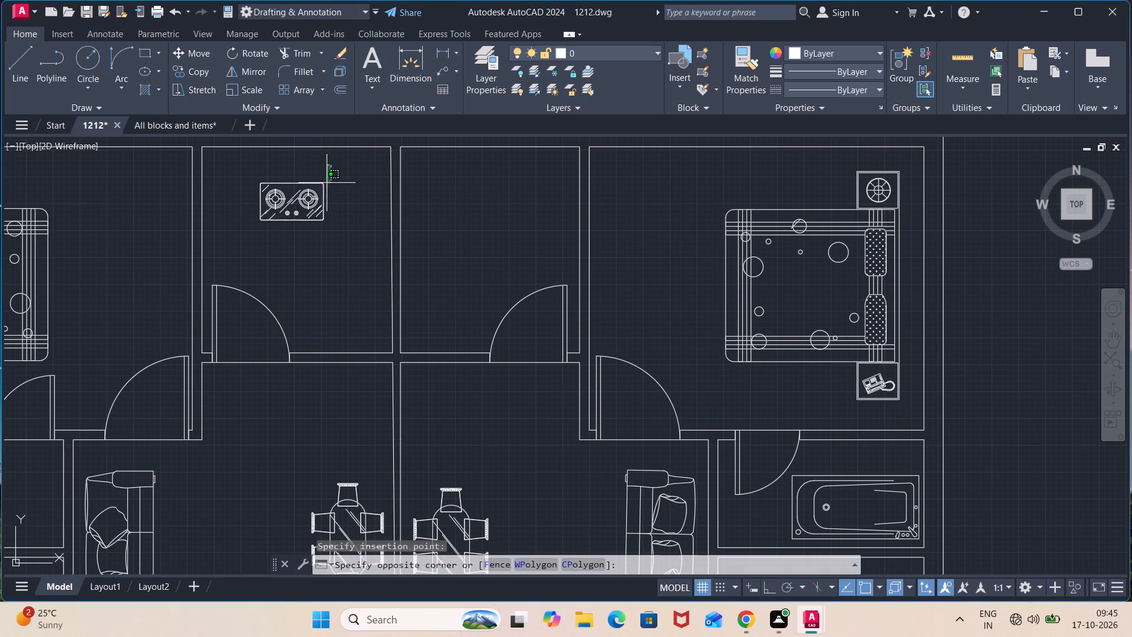
left_click(226, 236)
type("sc")
key("Return")
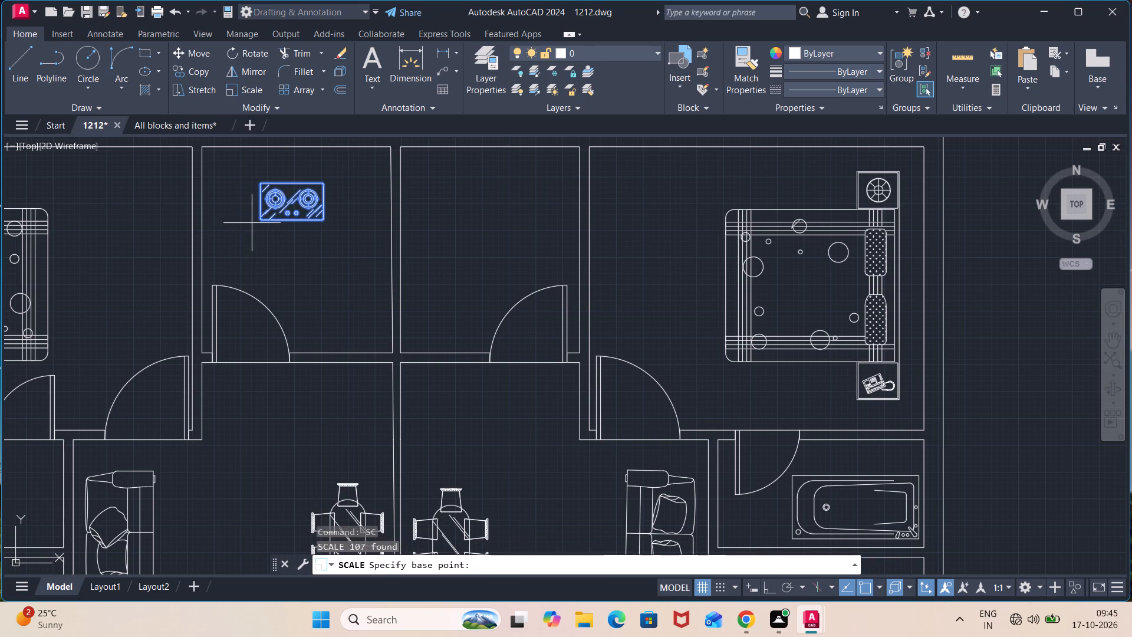
left_click(262, 219)
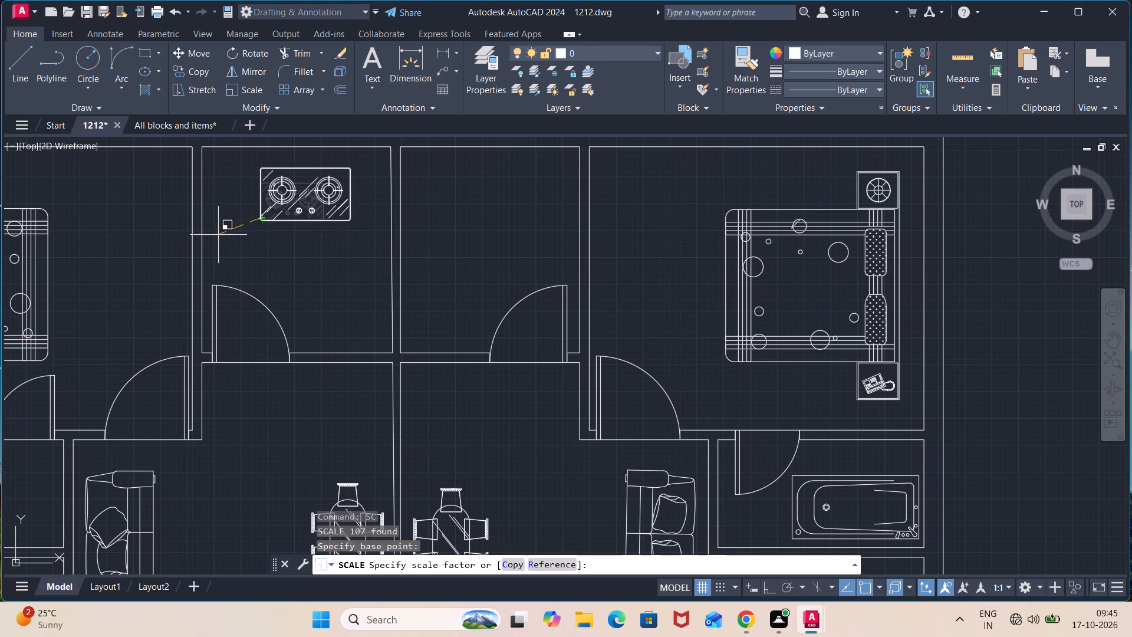
left_click(218, 235)
Move the enlarged cooktop into the upper-left corner of the small room, close to the left and top walls.
left_click(360, 161)
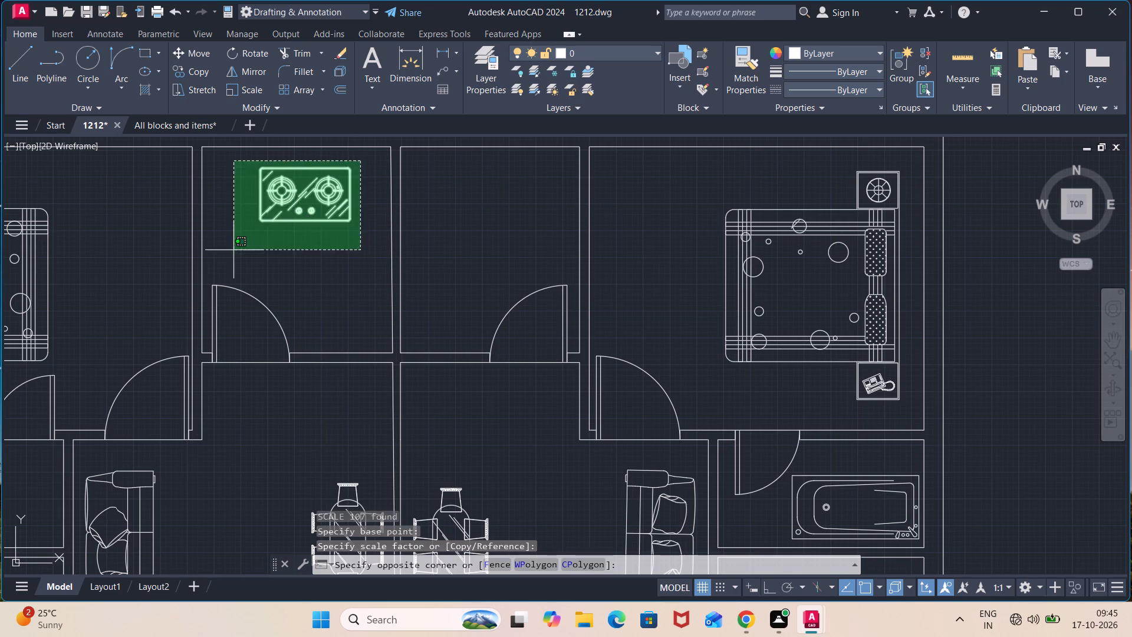
left_click(232, 250)
key("m")
key("Return")
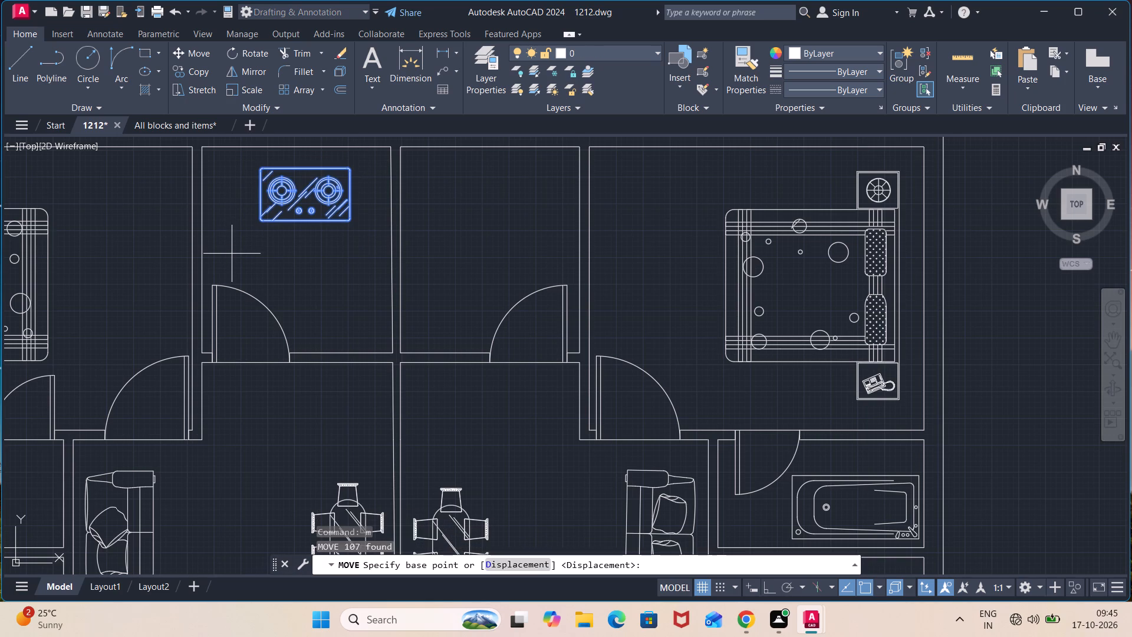
left_click(261, 220)
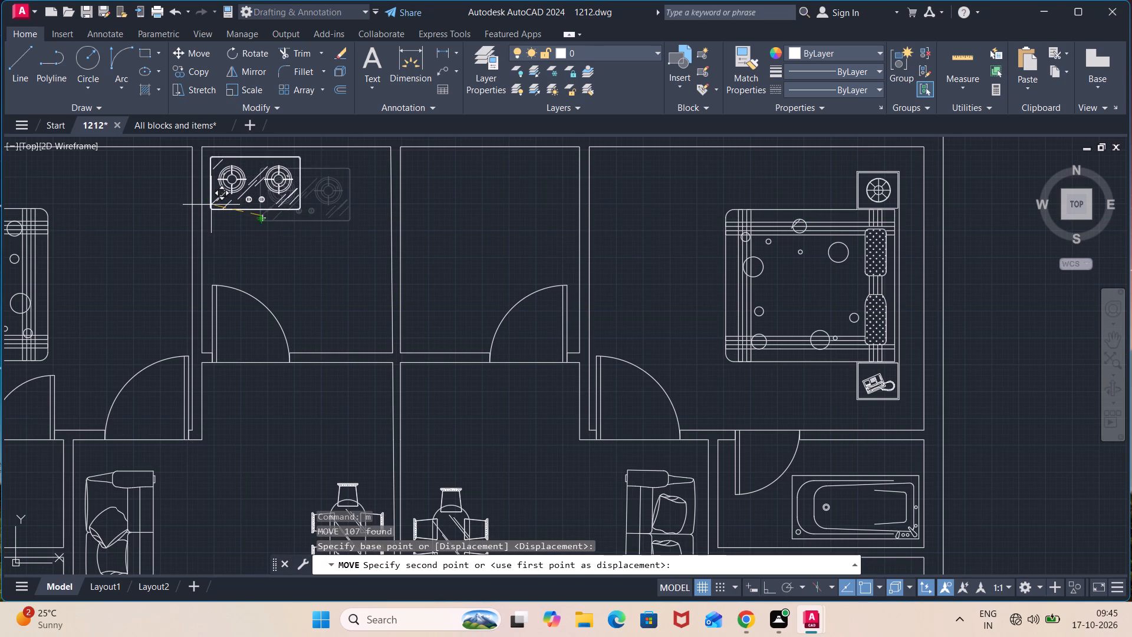
left_click(212, 205)
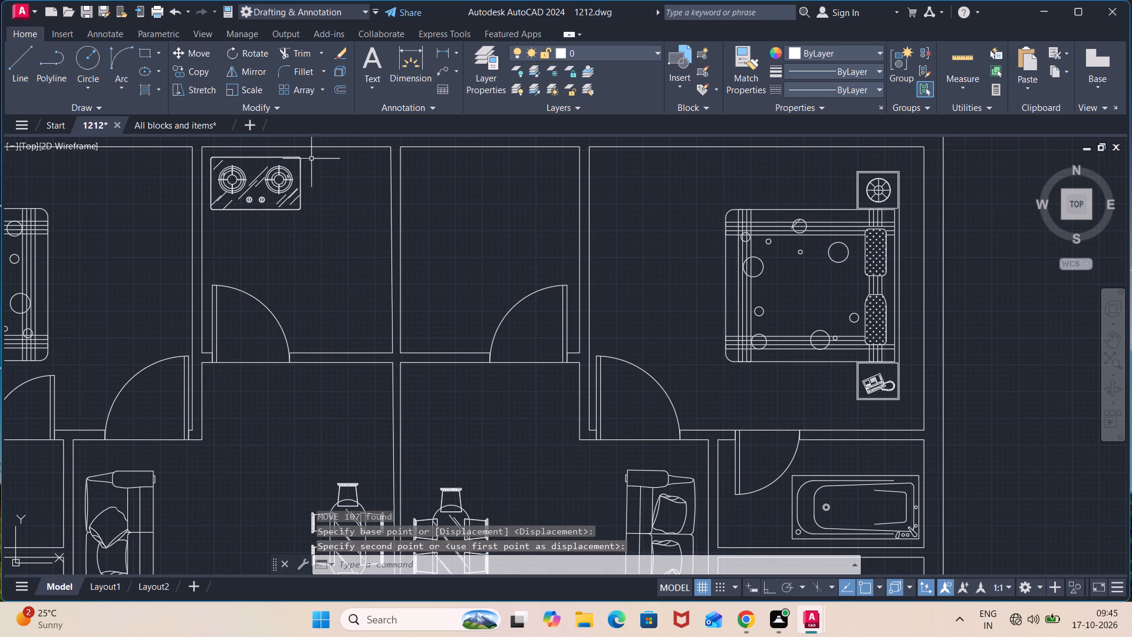
In the All blocks and items library drawing, copy the microwave oven just left of the rice cooker to the clipboard.
left_click(195, 126)
scroll(436, 300, "down", 2)
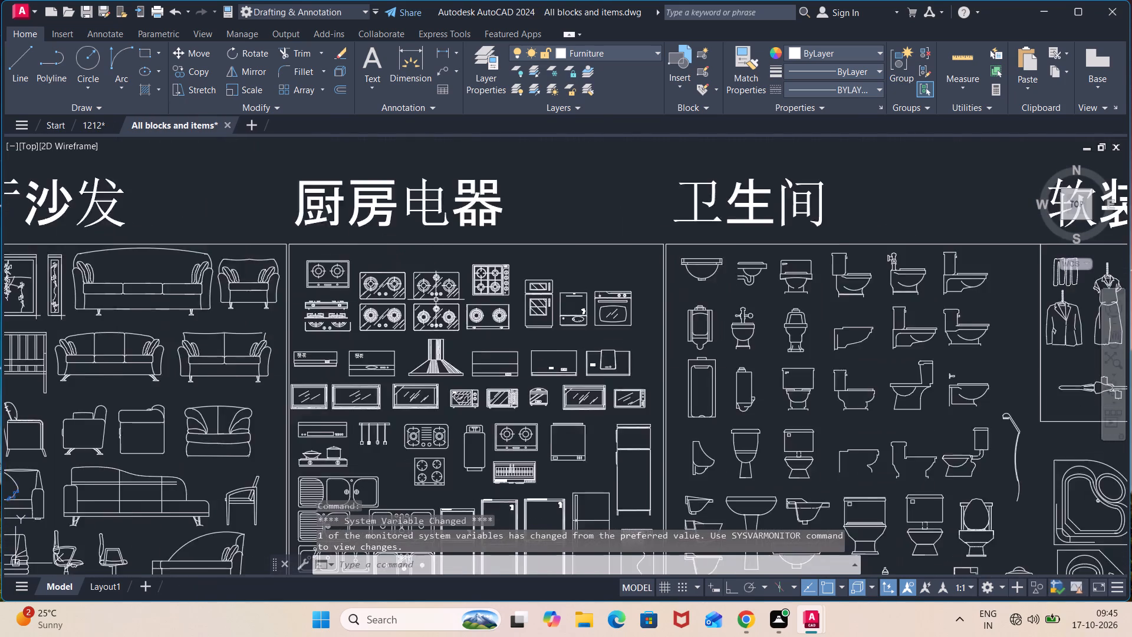
scroll(436, 300, "down", 1)
middle_click_drag(436, 300, 163, 103)
scroll(163, 103, "up", 1)
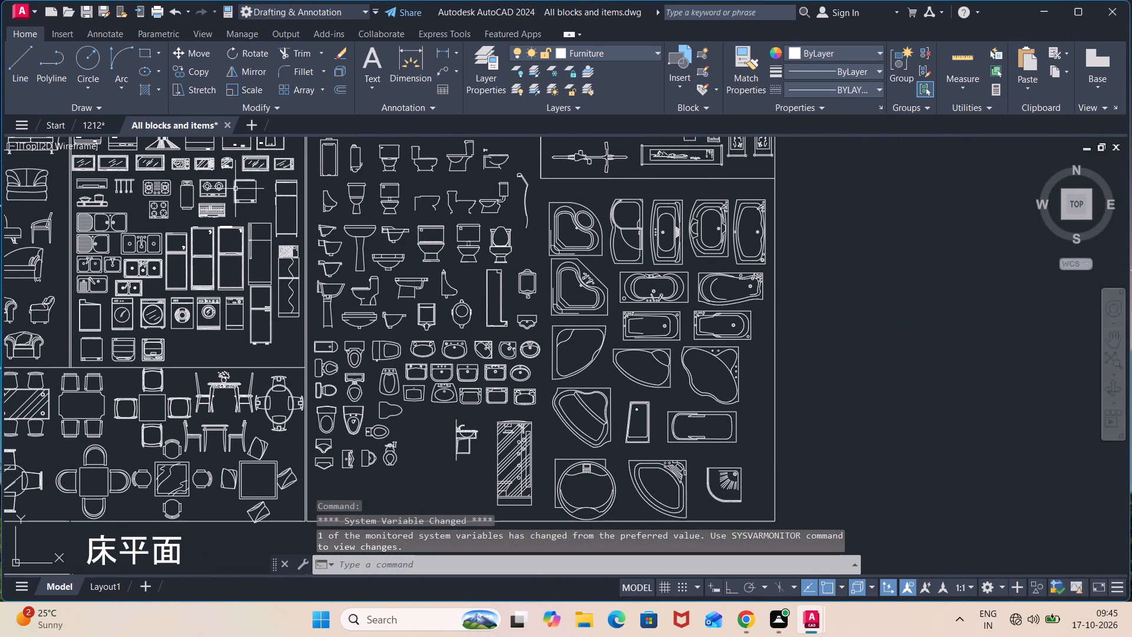
middle_click_drag(235, 188, 247, 233)
scroll(247, 233, "up", 1)
scroll(236, 186, "up", 2)
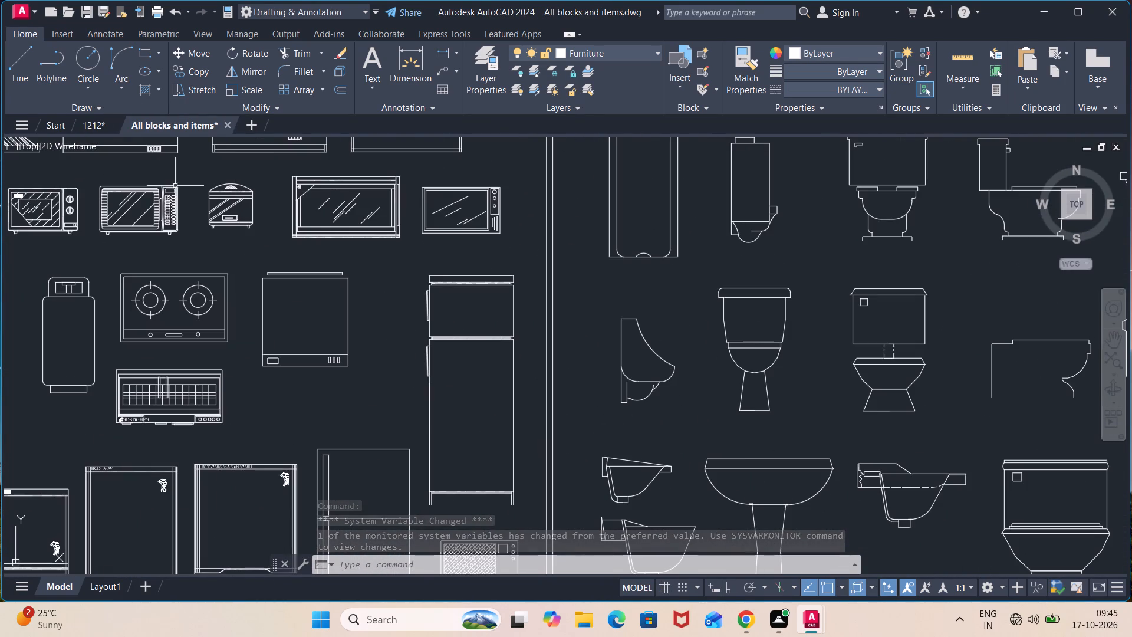
left_click_drag(191, 169, 187, 177)
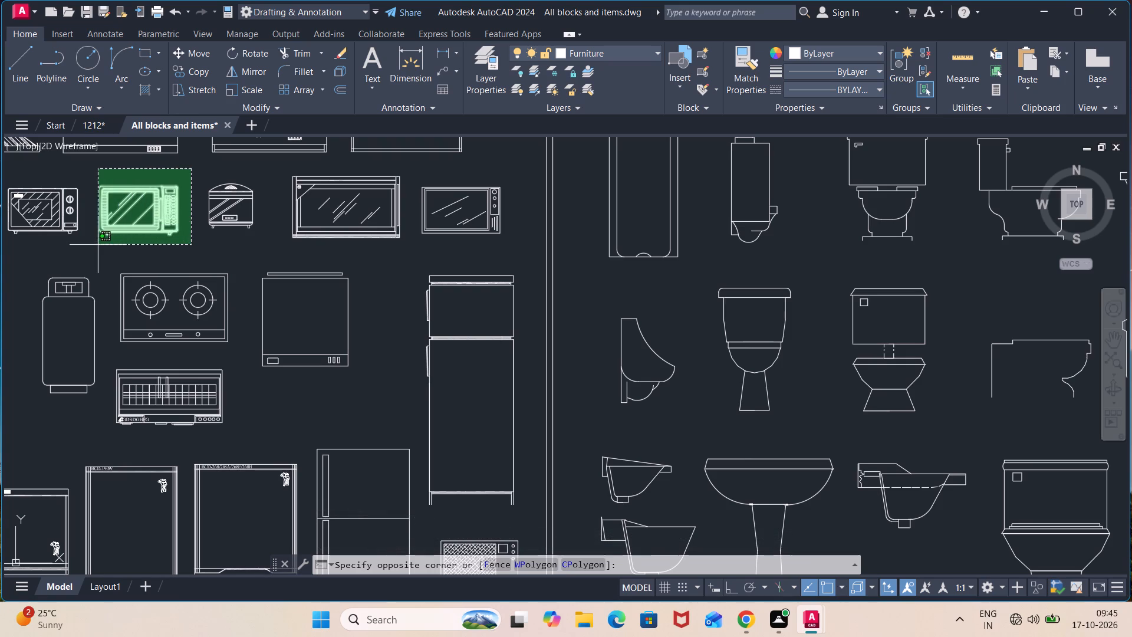
left_click(98, 245)
key("ctrl+c")
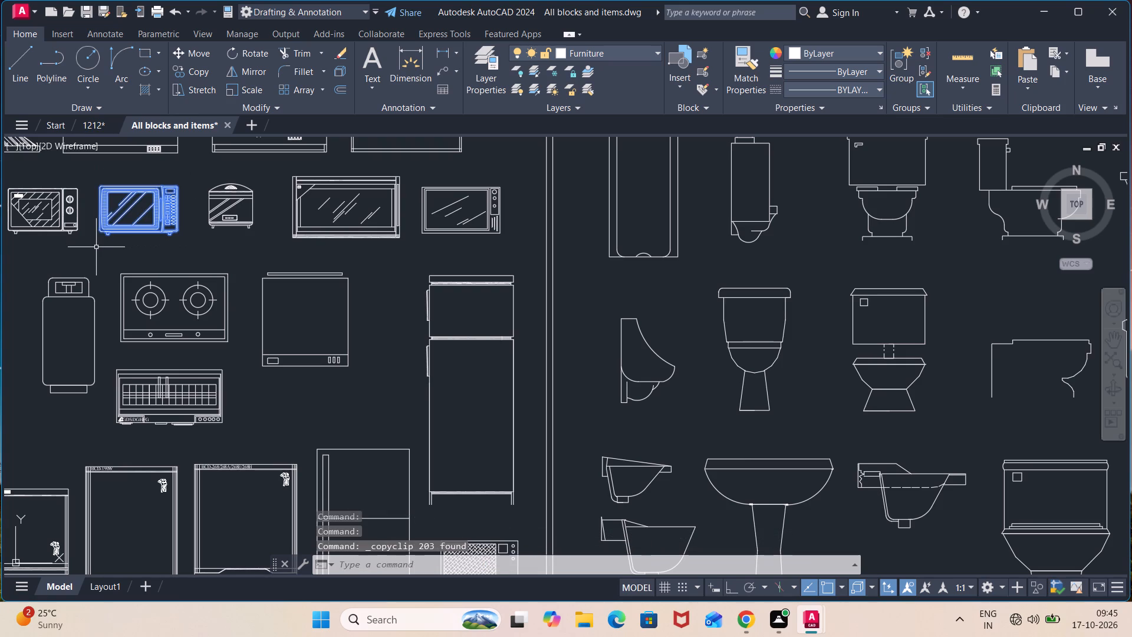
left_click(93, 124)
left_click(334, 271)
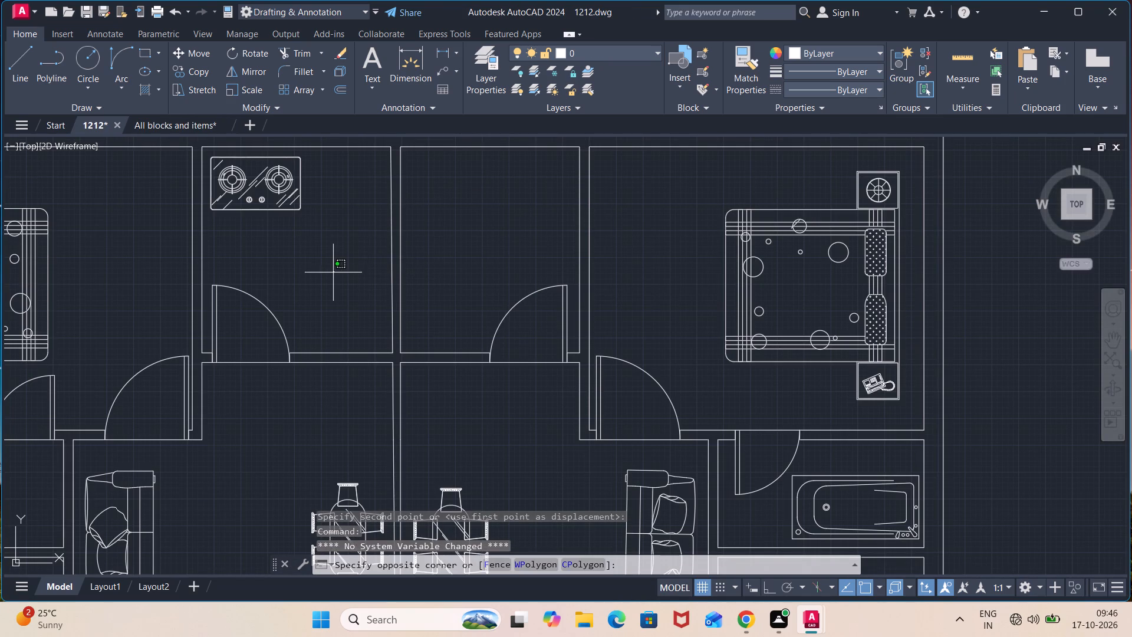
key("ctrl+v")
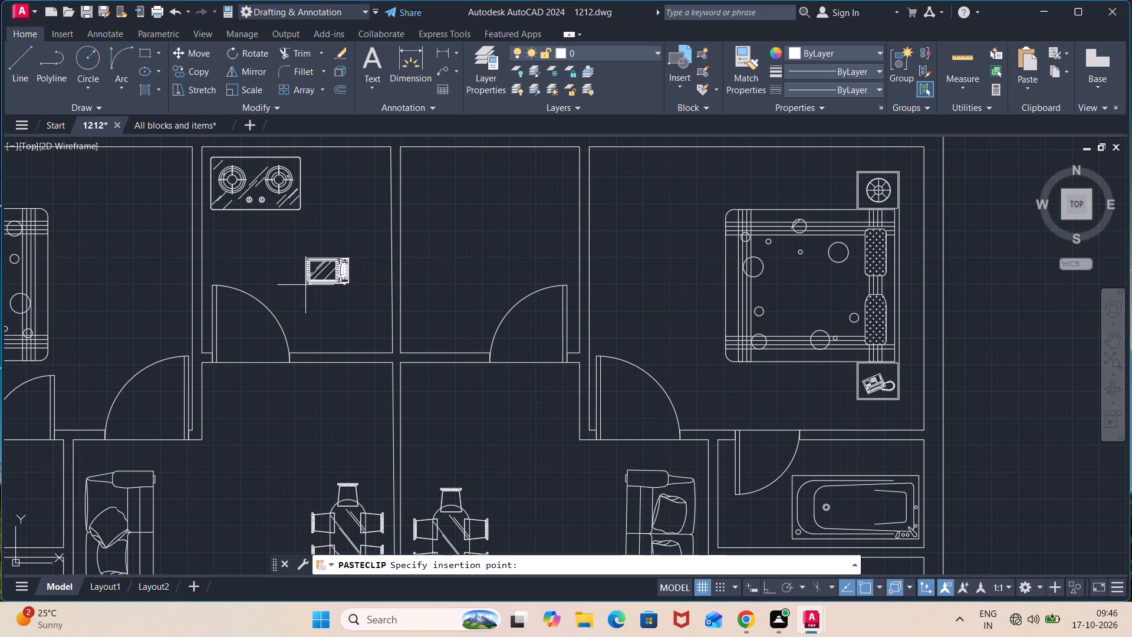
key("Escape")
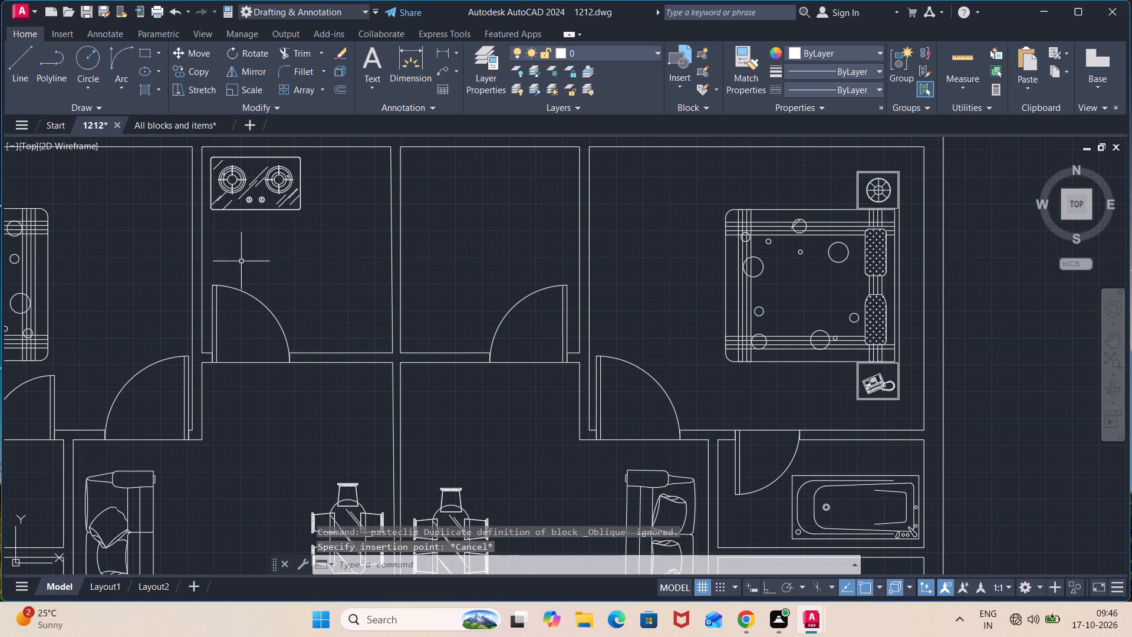
In the All blocks and items library drawing, copy the topmost double-bowl sink with a ribbed drainboard to the clipboard.
left_click(163, 121)
scroll(377, 286, "down", 2)
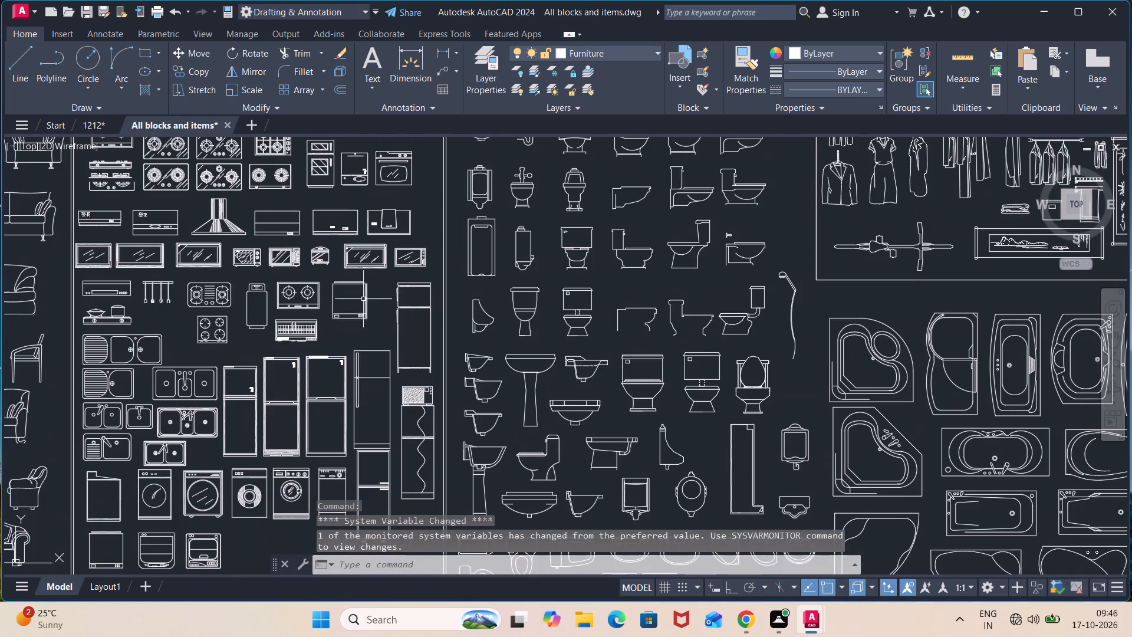
middle_click_drag(264, 299, 345, 214)
scroll(251, 274, "up", 2)
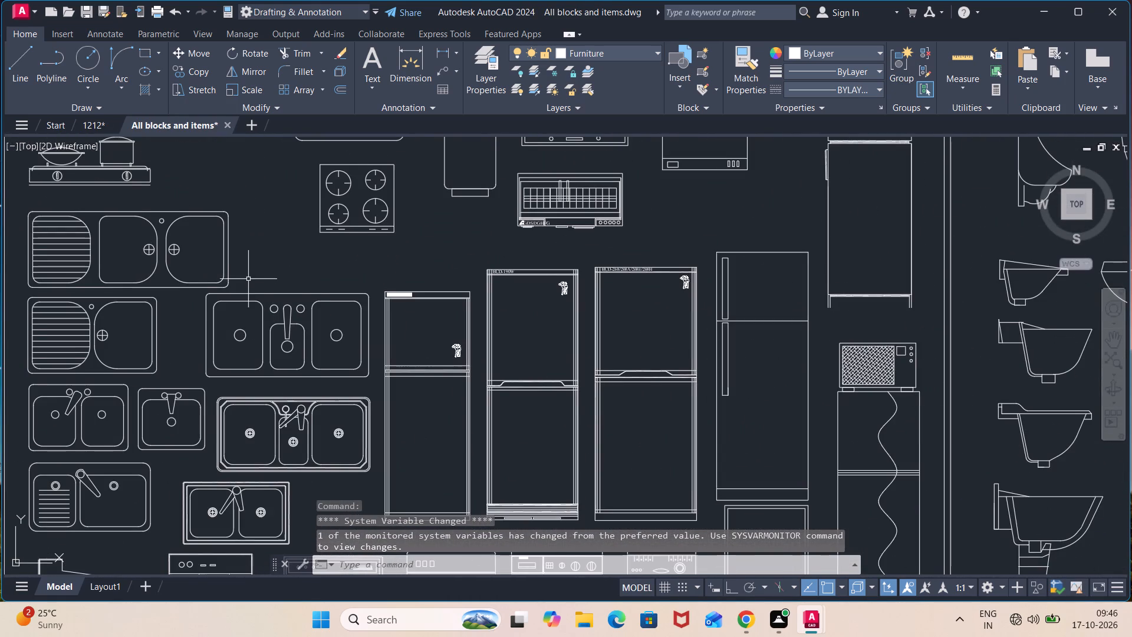
middle_click_drag(246, 283, 254, 195)
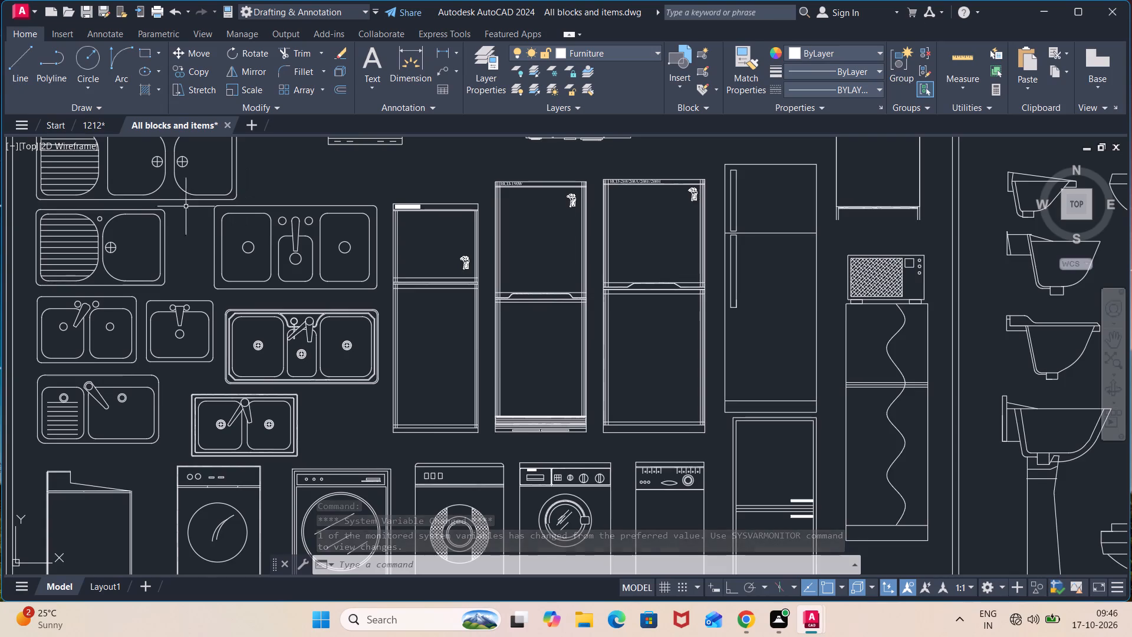
middle_click_drag(186, 206, 199, 290)
scroll(186, 206, "up", 1)
scroll(262, 237, "down", 1)
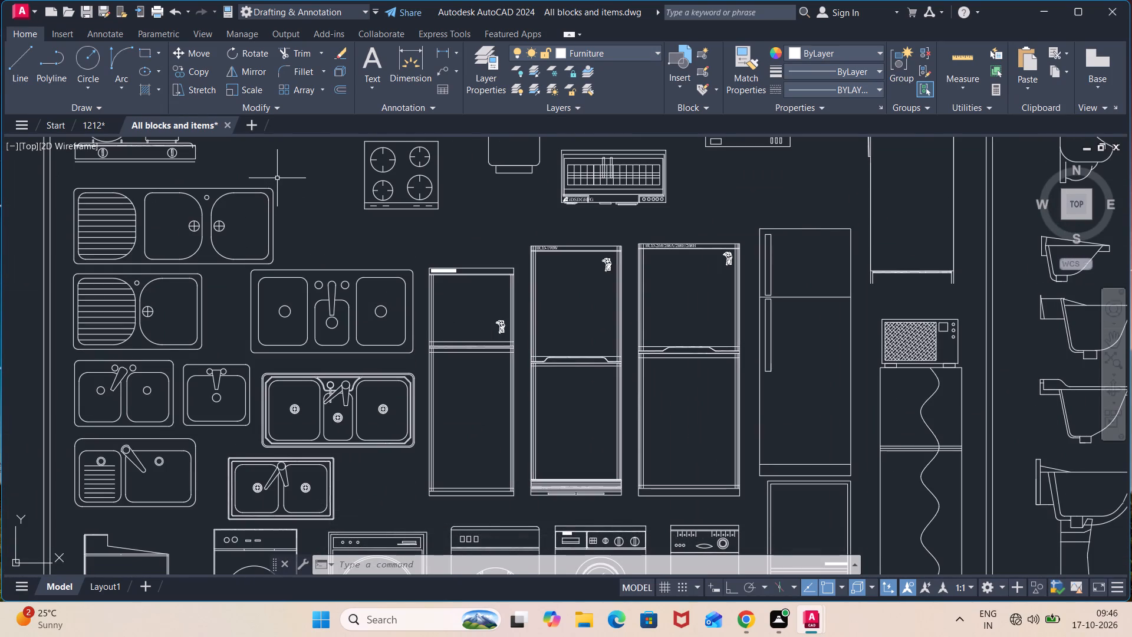
left_click(278, 178)
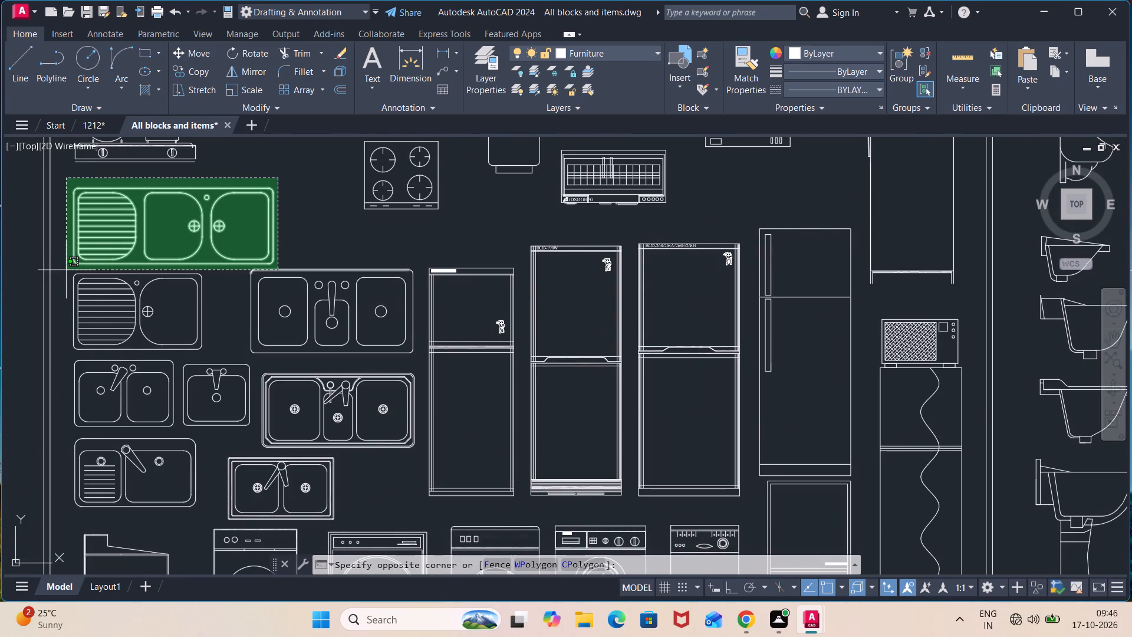
left_click(66, 264)
scroll(277, 261, "up", 3)
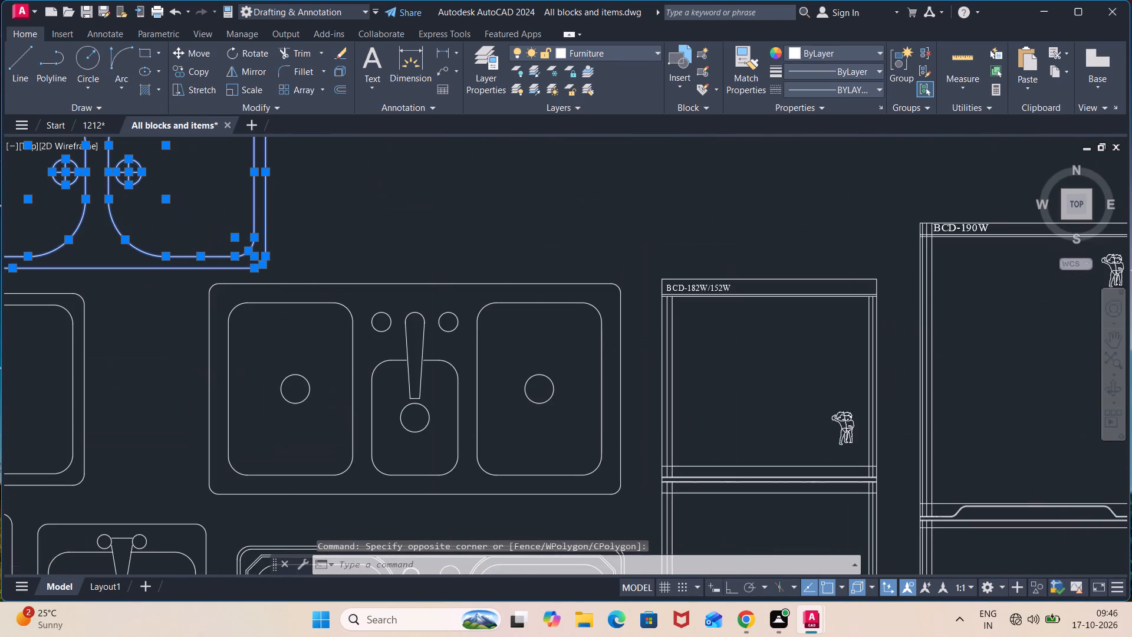
scroll(277, 261, "down", 3)
scroll(264, 254, "up", 3)
scroll(264, 254, "down", 3)
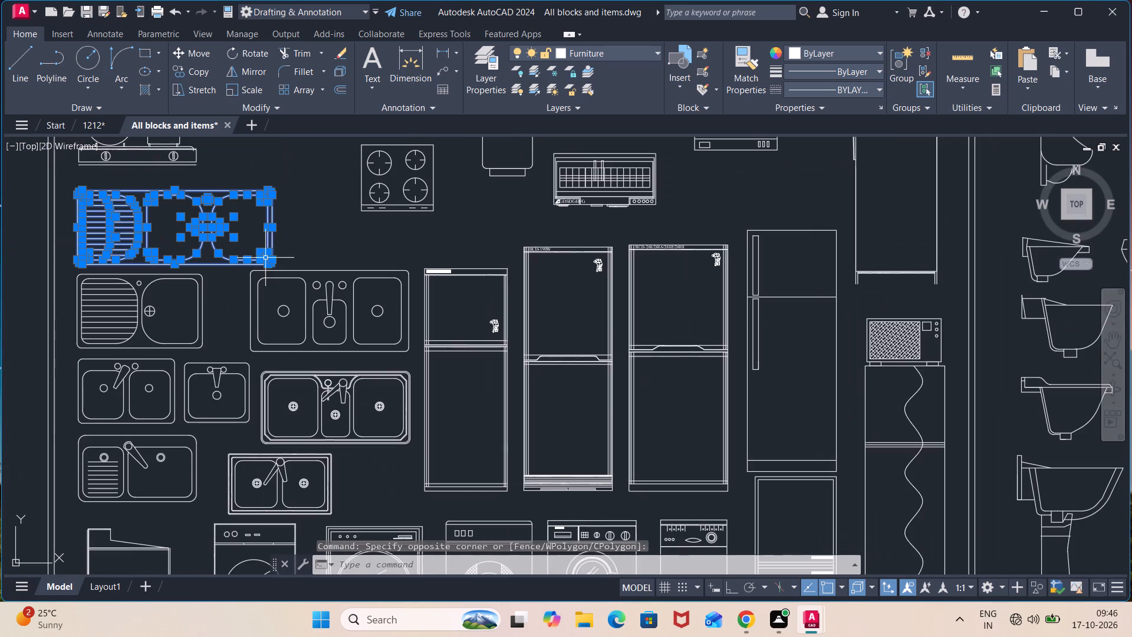
key("ctrl+c")
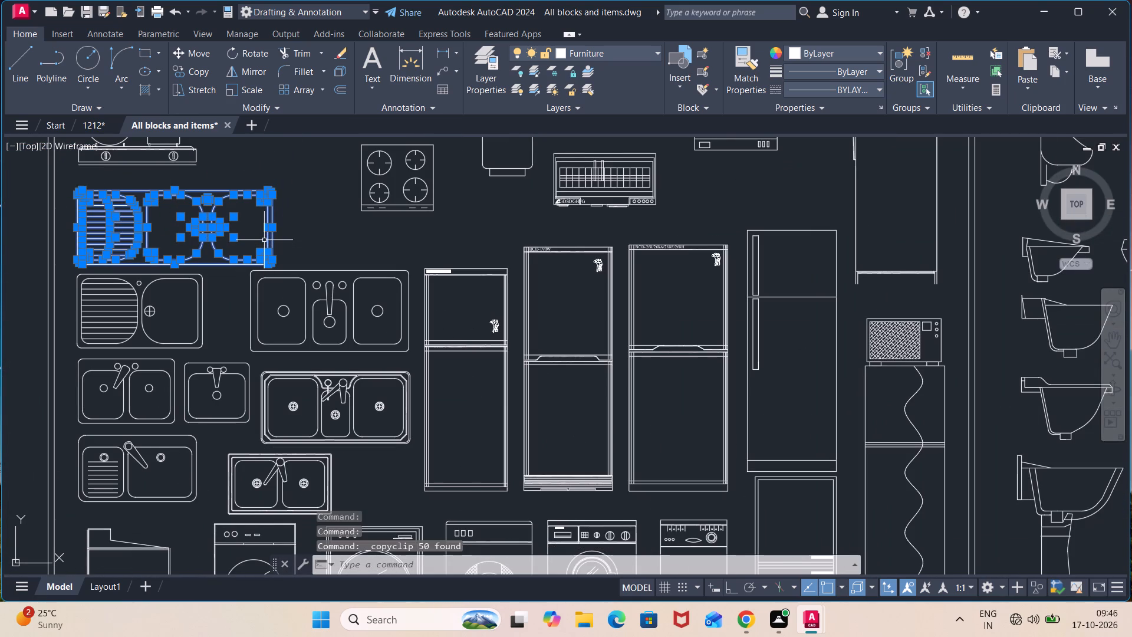
In the 1212 drawing, paste the sink into the empty area right of the floor plan, level with the upper right bedroom.
left_click(103, 120)
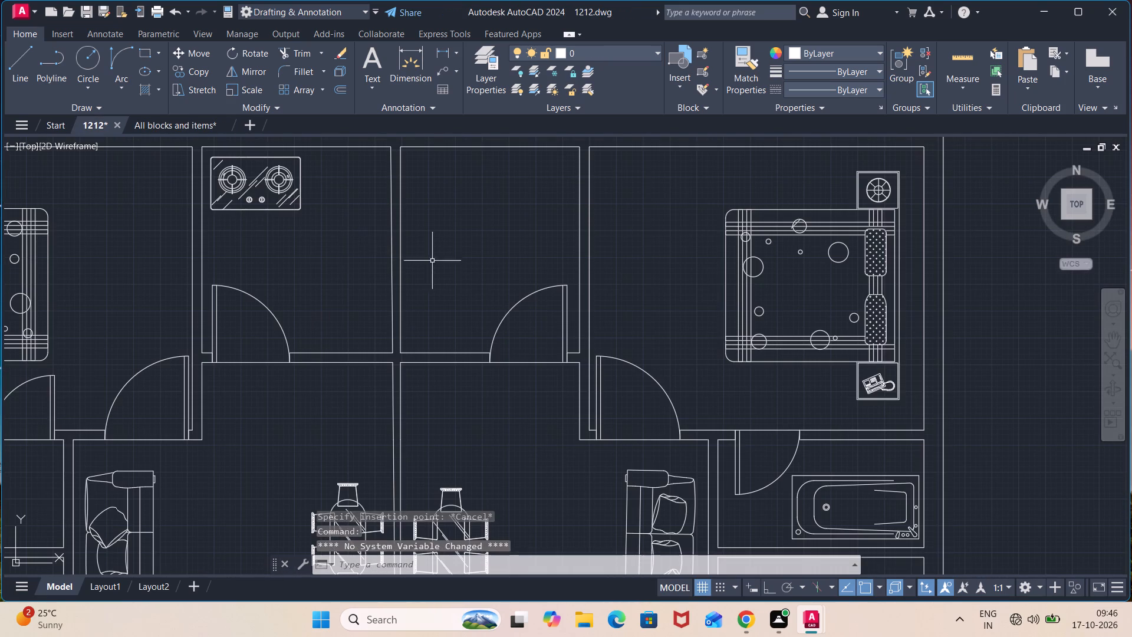
key("ctrl+v")
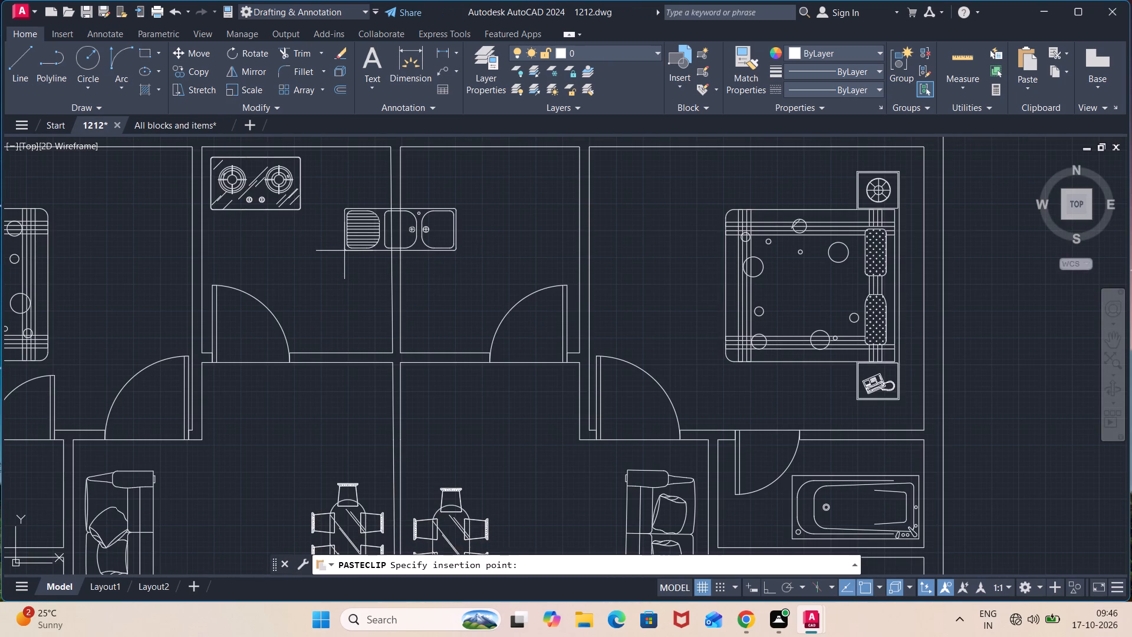
scroll(337, 255, "down", 2)
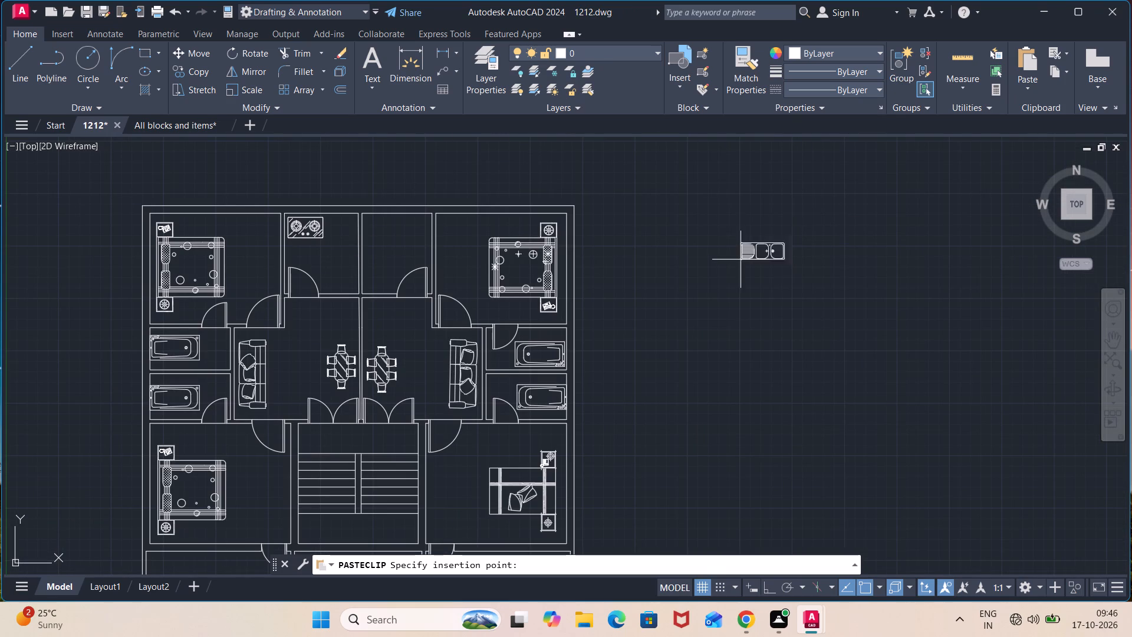
left_click(703, 266)
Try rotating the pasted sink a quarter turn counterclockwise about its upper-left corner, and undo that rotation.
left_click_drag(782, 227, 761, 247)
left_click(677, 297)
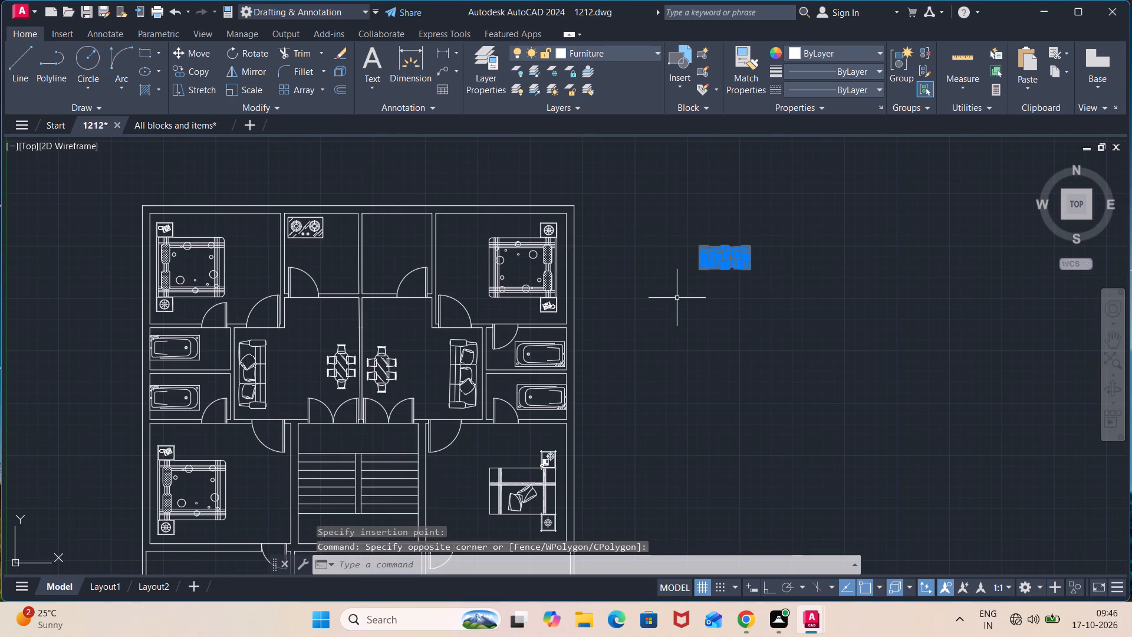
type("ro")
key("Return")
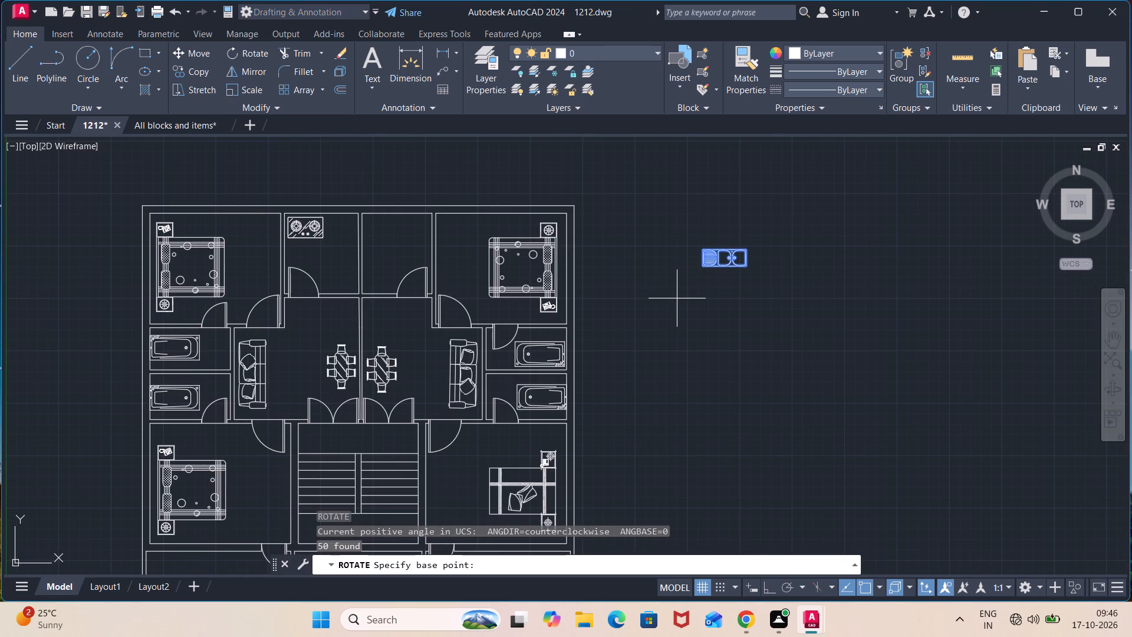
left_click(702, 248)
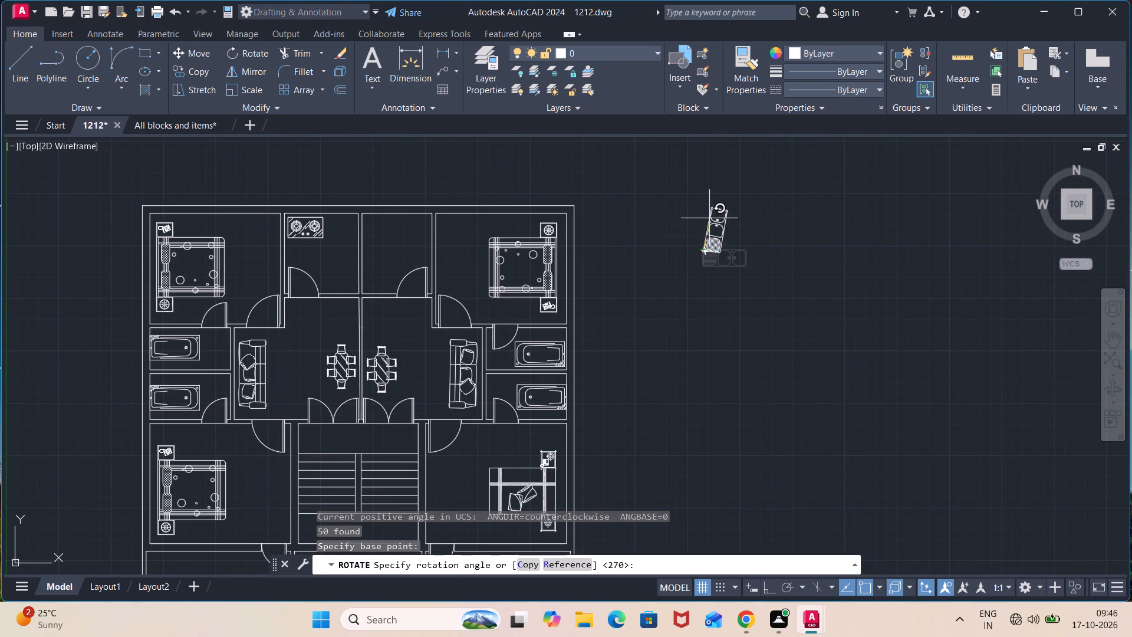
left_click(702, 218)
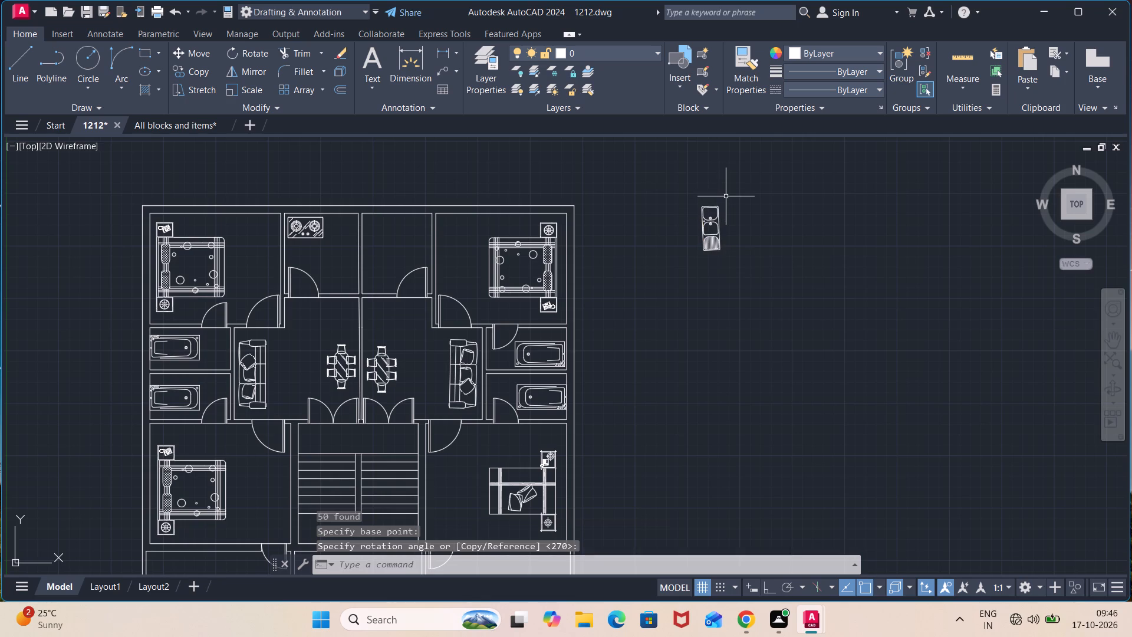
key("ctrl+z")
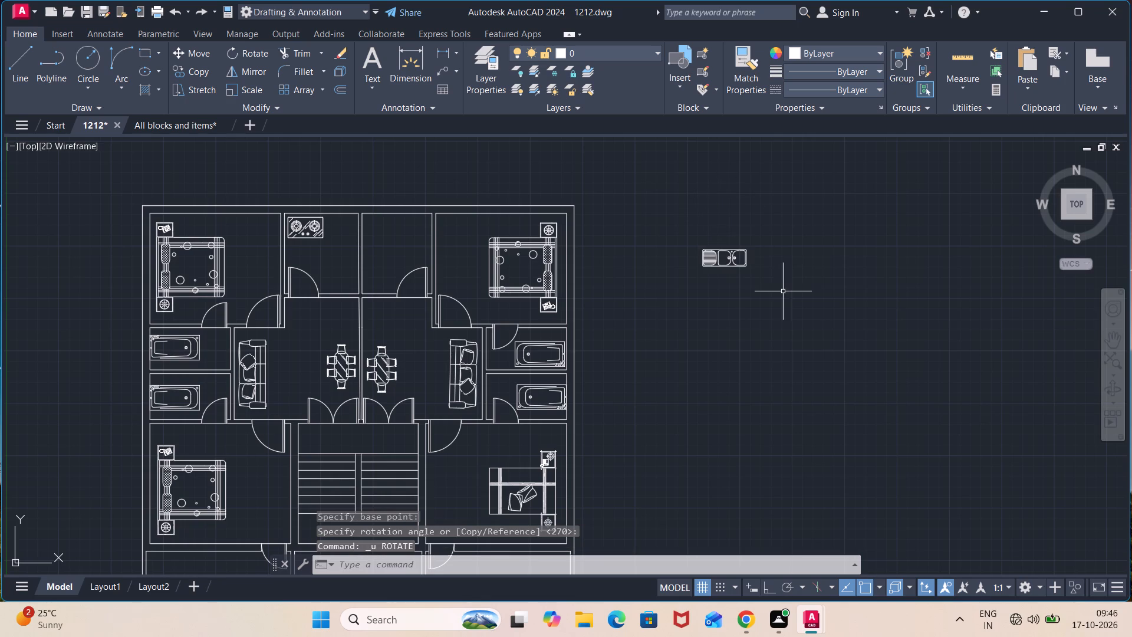
Rotate the pasted sink freehand about a quarter turn clockwise around its lower-left corner, with the drainboard at the upper end.
middle_click_drag(783, 293, 588, 351)
scroll(569, 294, "up", 1)
left_click(571, 297)
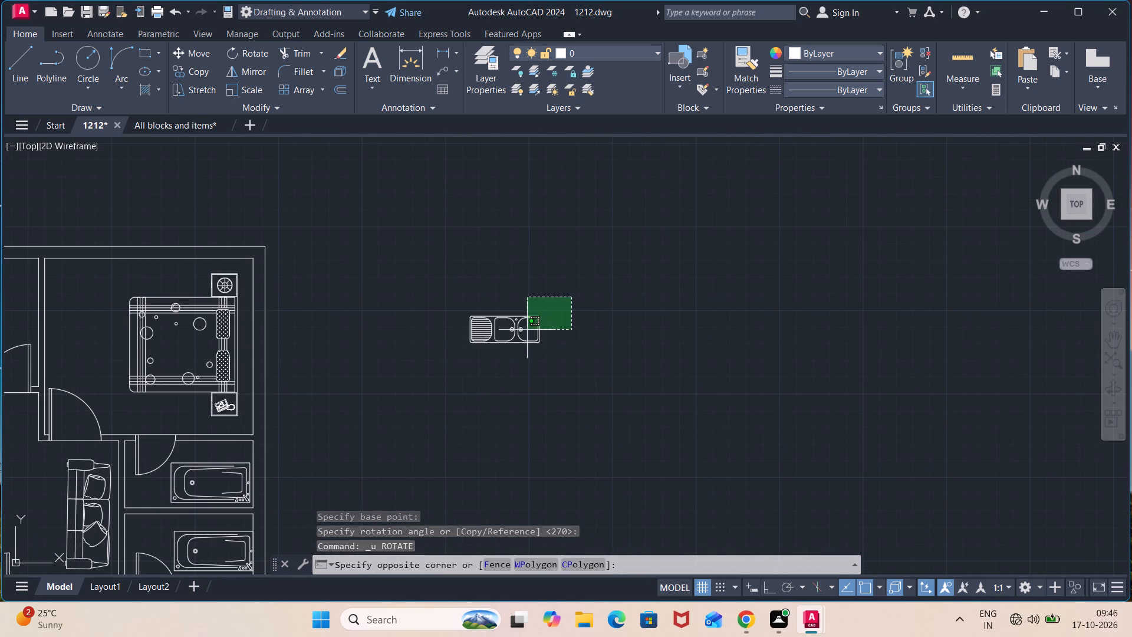
left_click(437, 371)
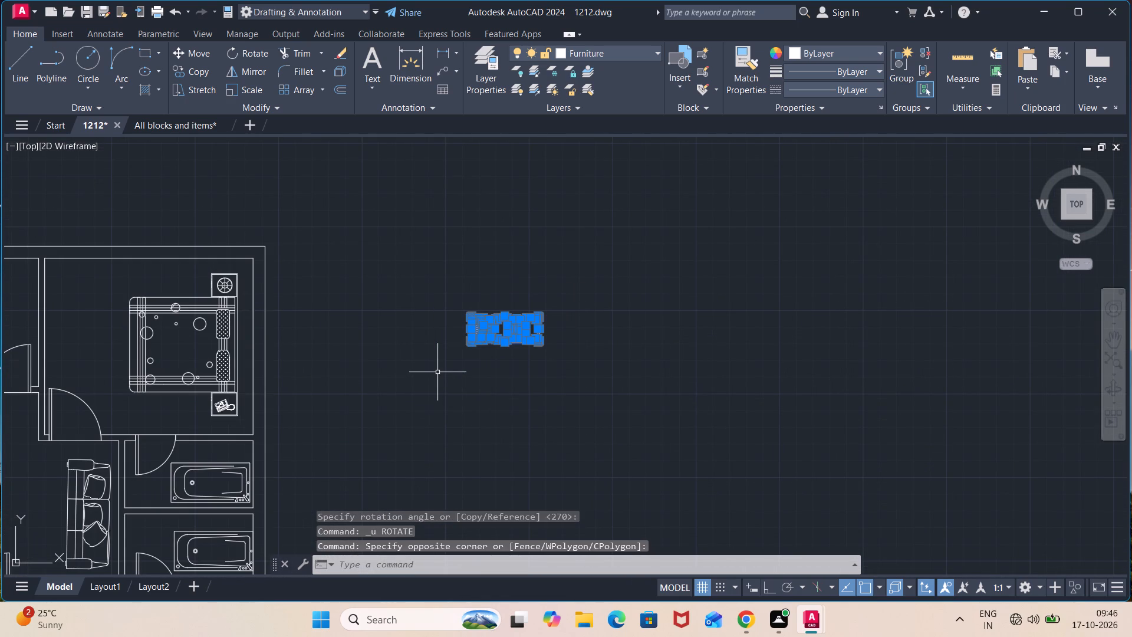
type("ro")
key("Return")
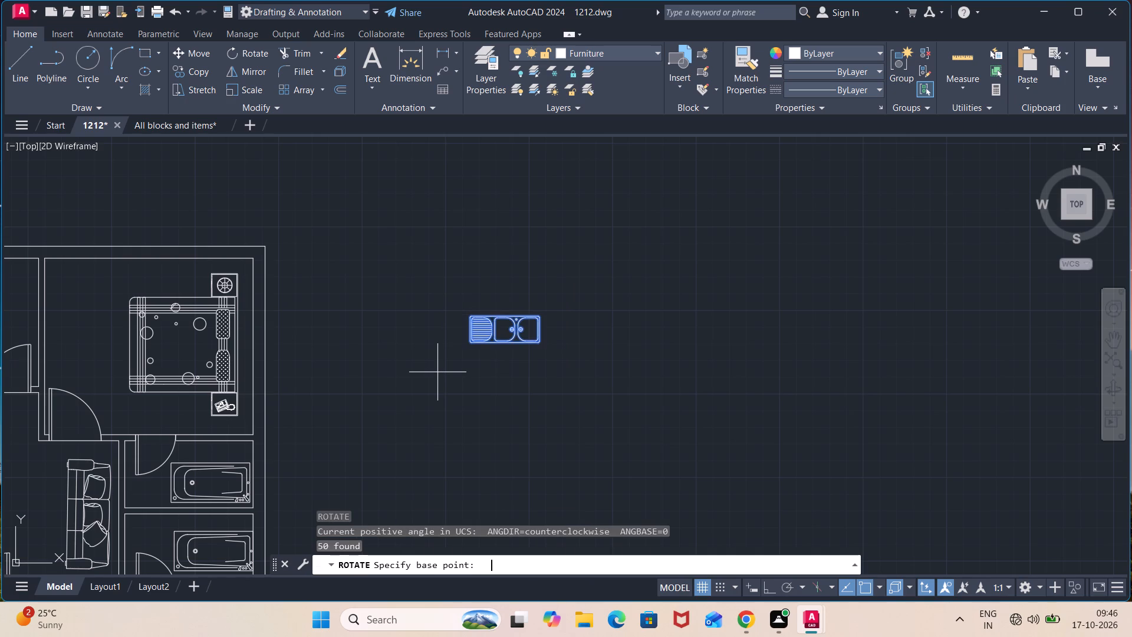
left_click(476, 344)
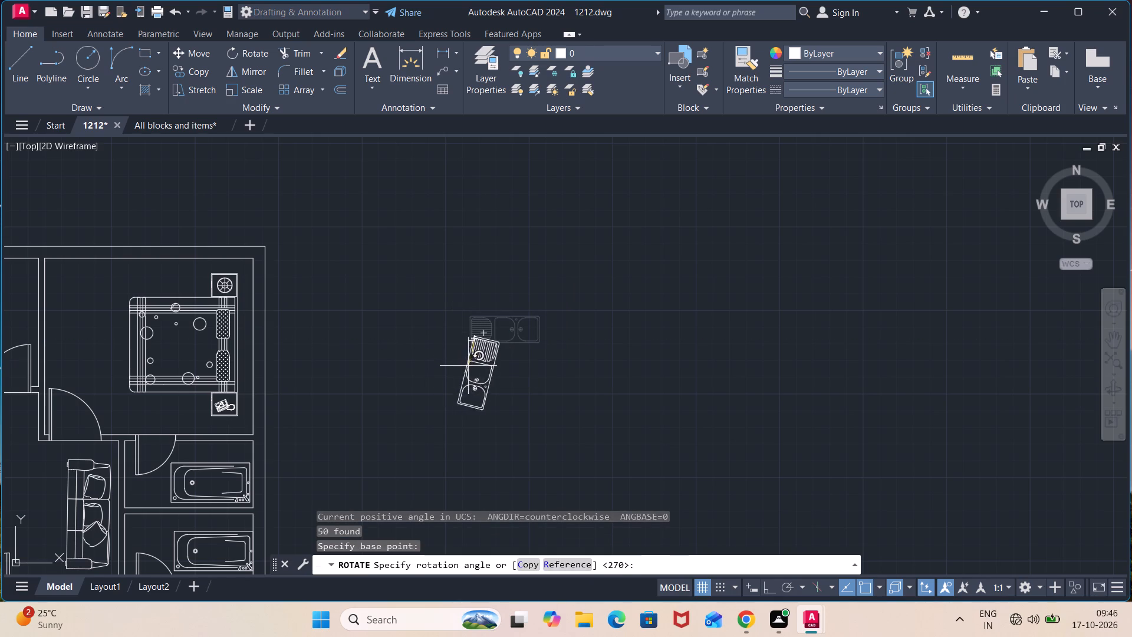
left_click(475, 417)
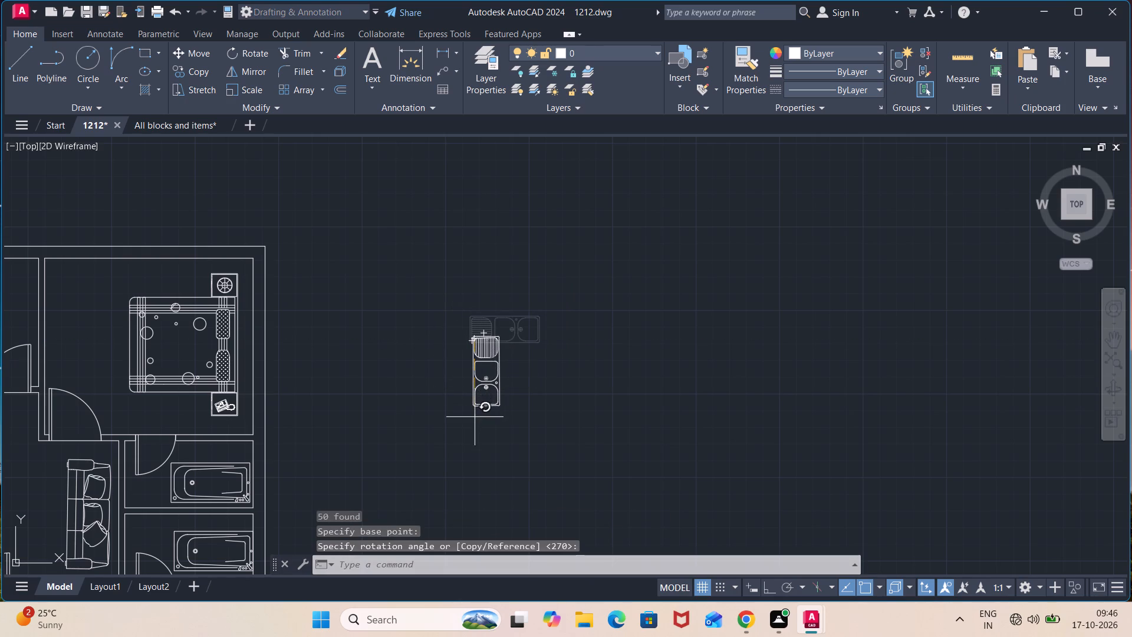
Move the upright sink into the left small room between the upper bedrooms, beside its right wall and opposite the cooktop.
left_click_drag(517, 309, 516, 318)
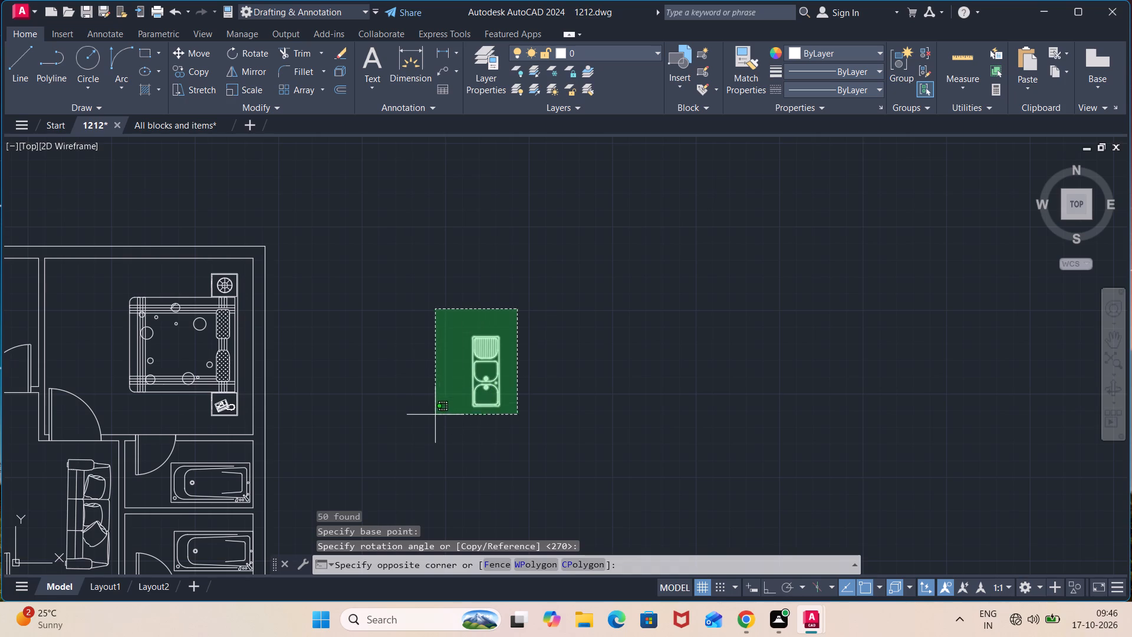
left_click(432, 418)
key("m")
key("Return")
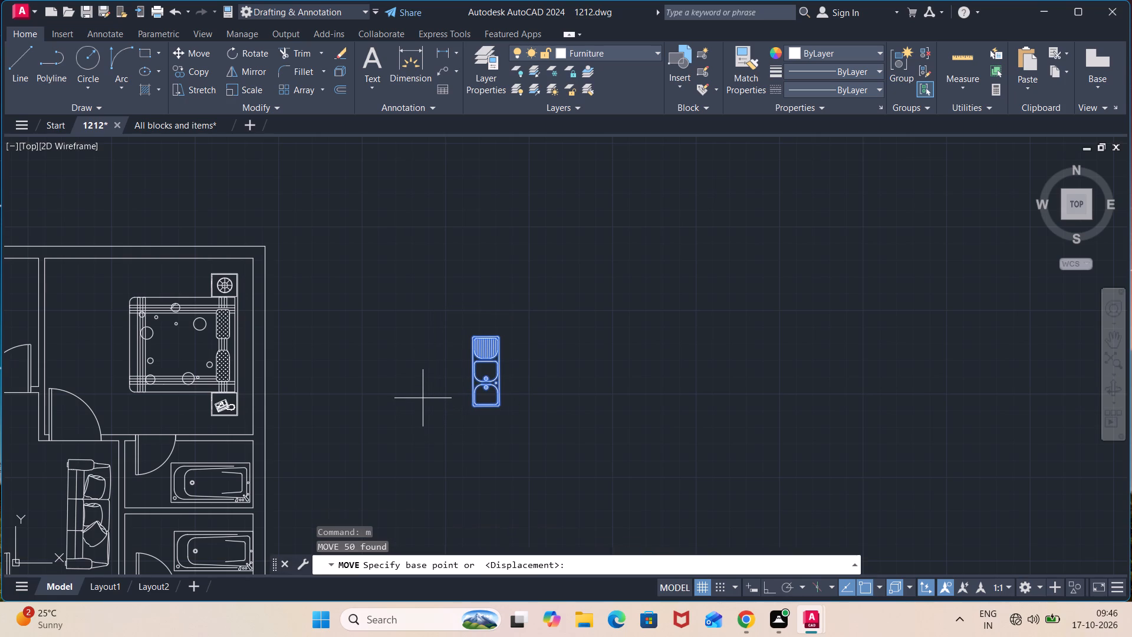
left_click(468, 340)
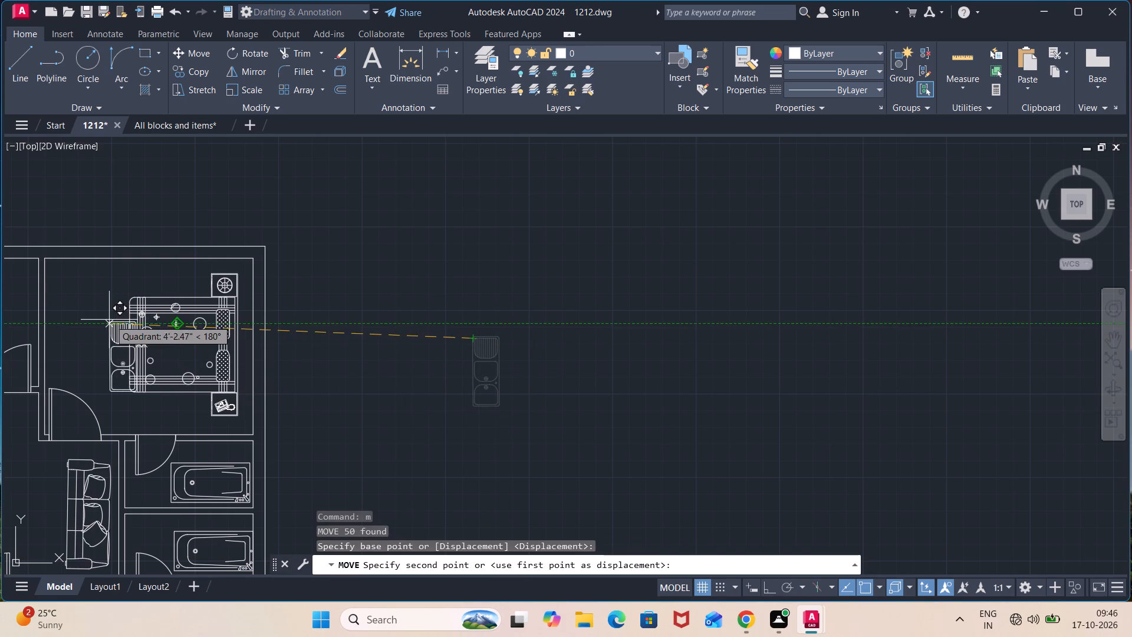
middle_click_drag(101, 318, 452, 330)
scroll(234, 317, "up", 1)
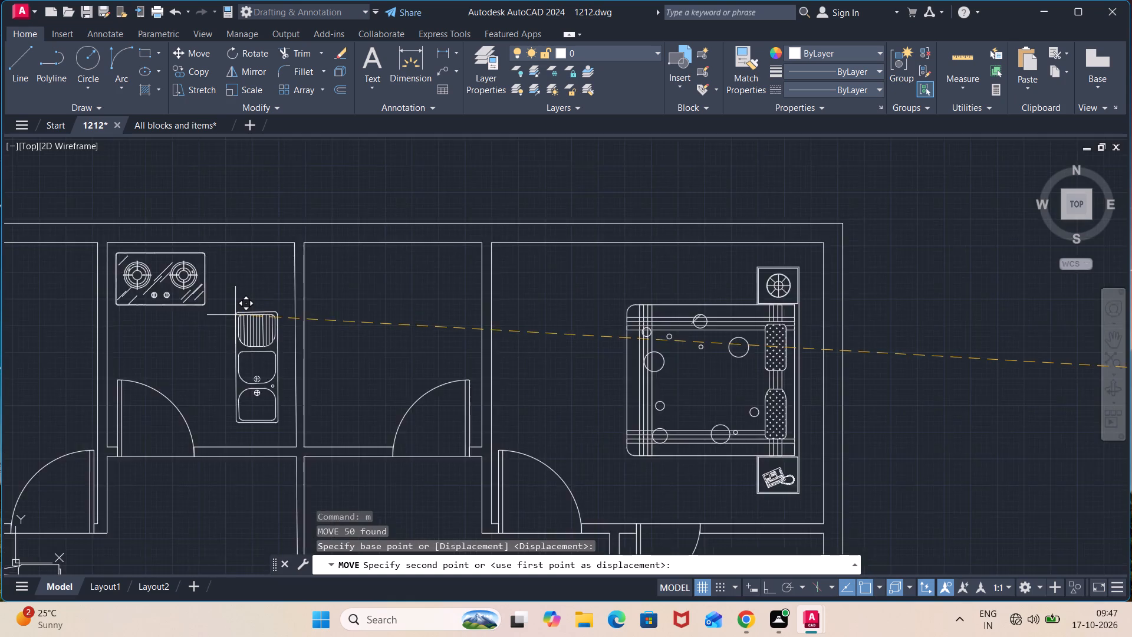
scroll(235, 315, "up", 2)
scroll(250, 284, "down", 1)
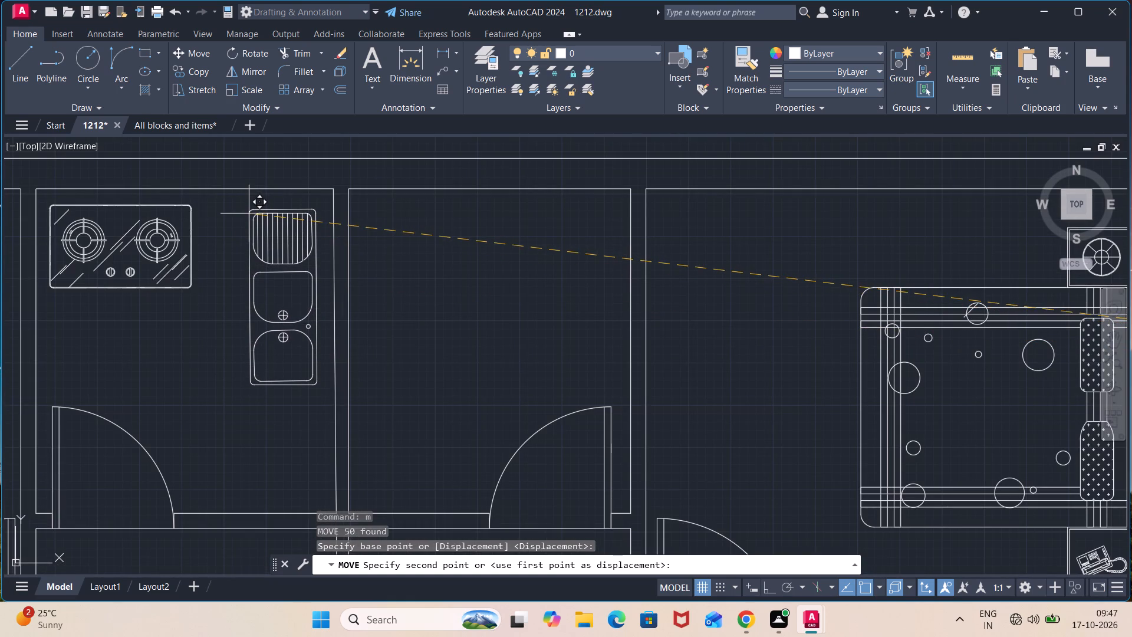
left_click(249, 214)
Copy the upright sink from the left small room into the adjacent right small room, close to its right wall above the door.
left_click(318, 206)
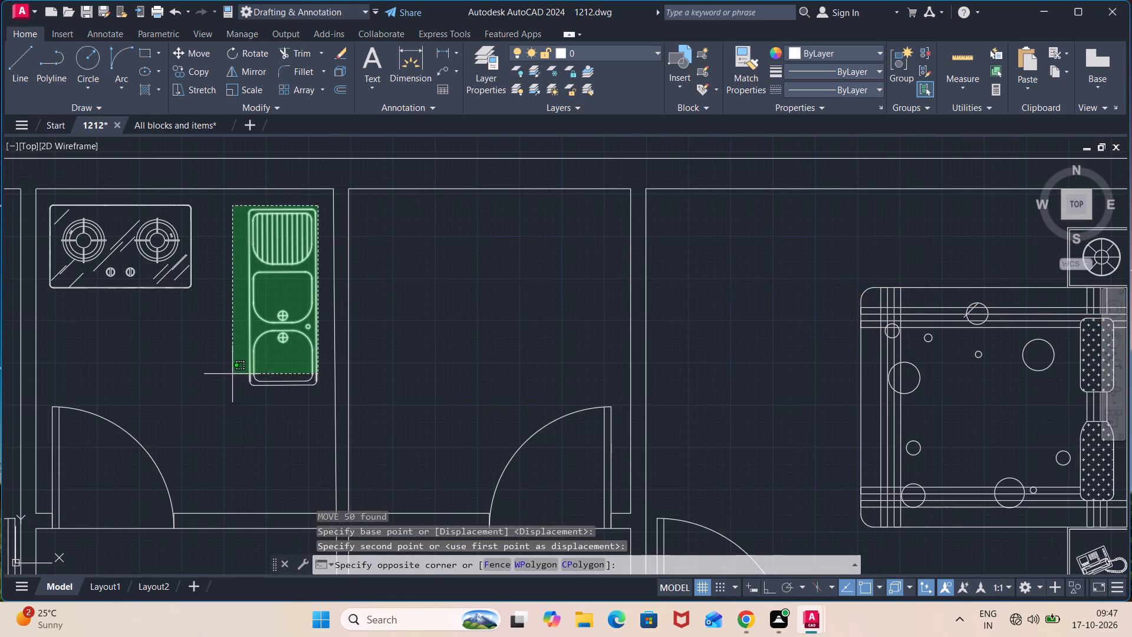
left_click(212, 405)
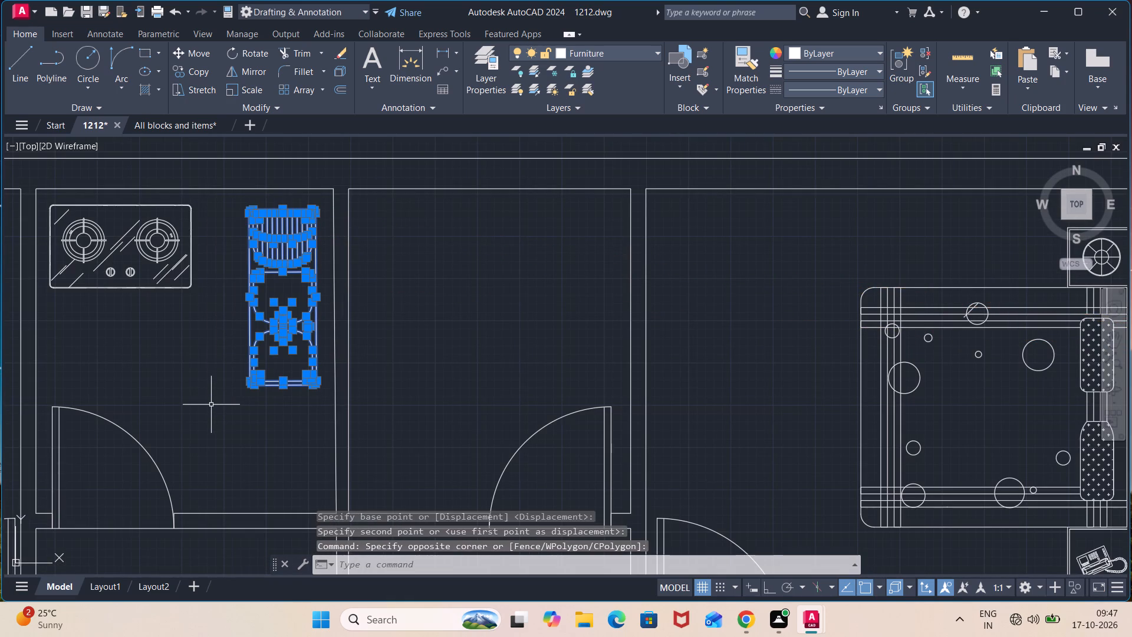
type("co")
key("Return")
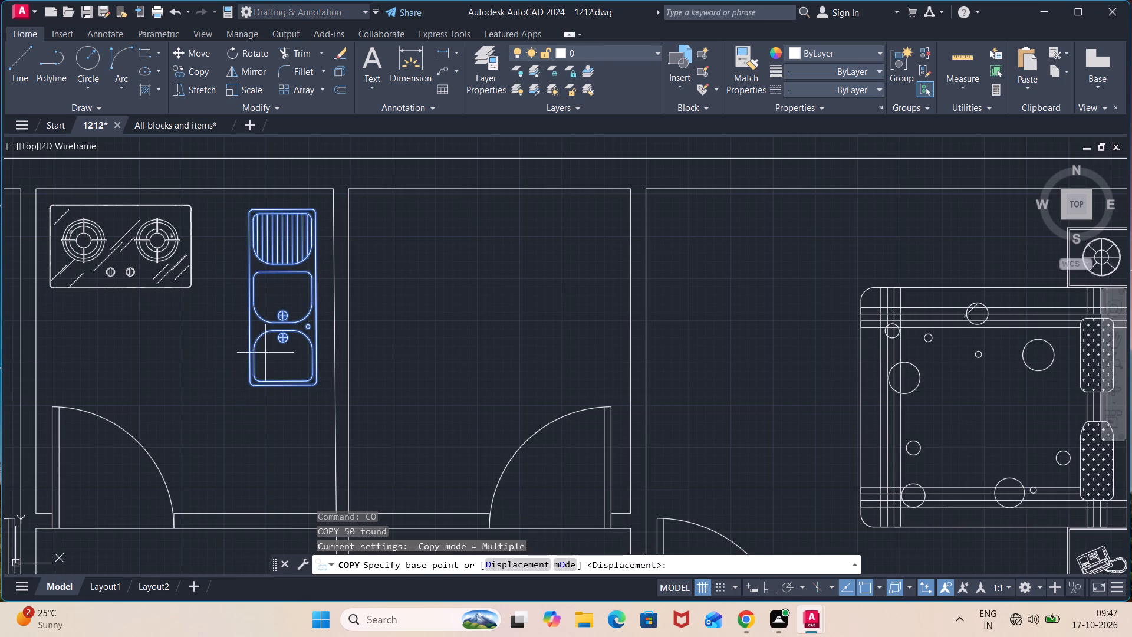
left_click(319, 386)
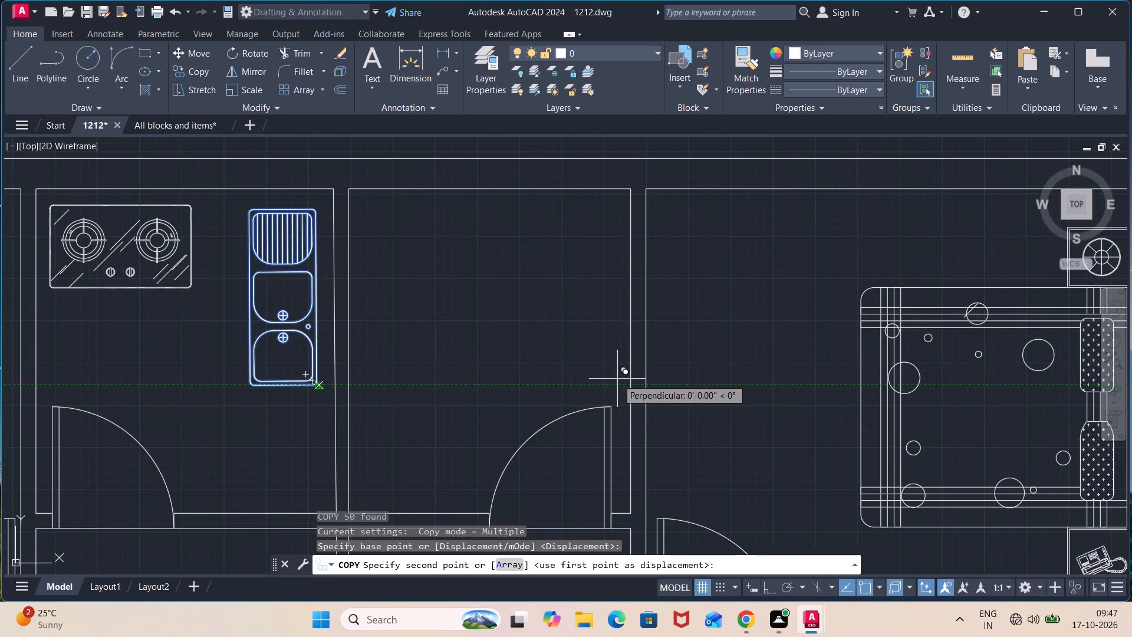
scroll(617, 379, "up", 2)
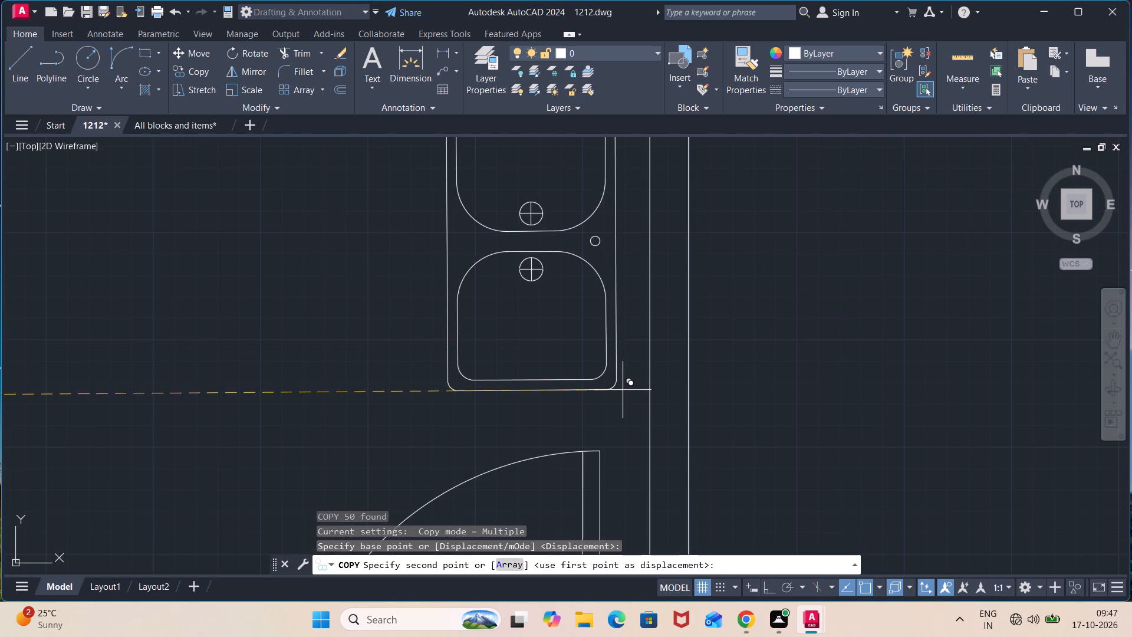
left_click(631, 396)
scroll(420, 435, "down", 2)
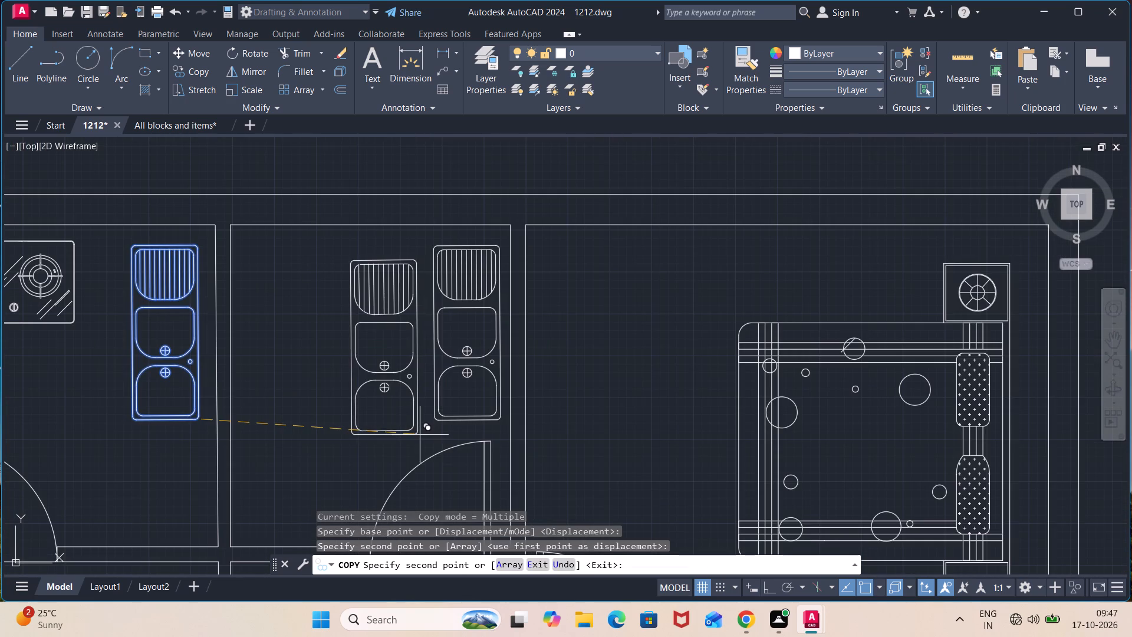
key("Escape")
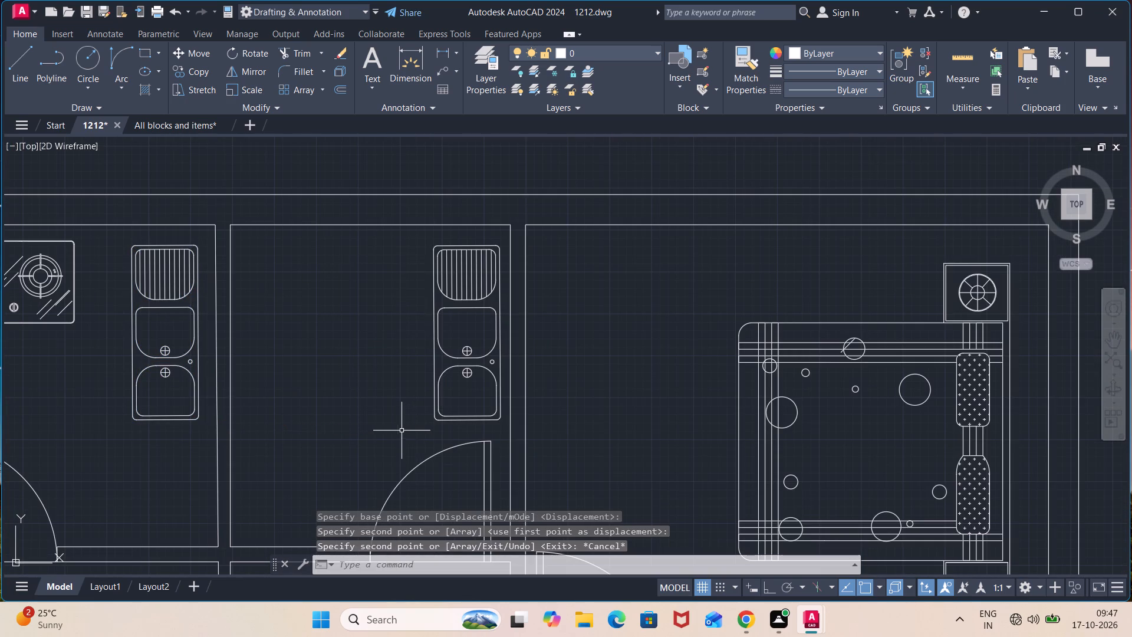
Copy the two-burner cooktop from the left kitchen into the adjacent right kitchen, beside its left wall and opposite the sink.
middle_click_drag(106, 306, 348, 294)
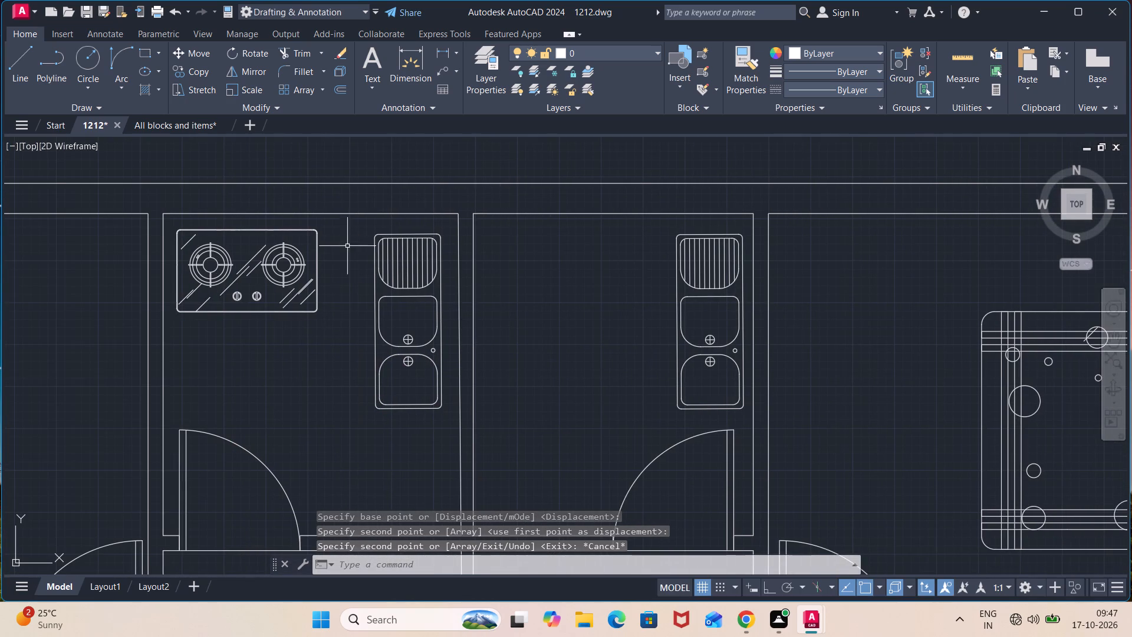
left_click(341, 220)
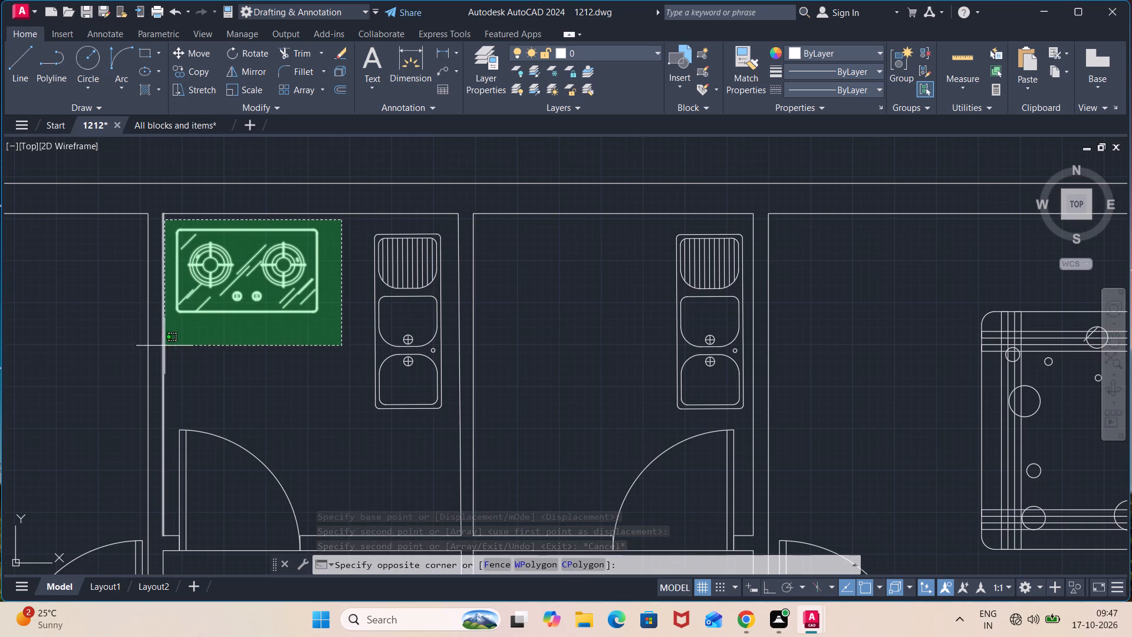
left_click(170, 346)
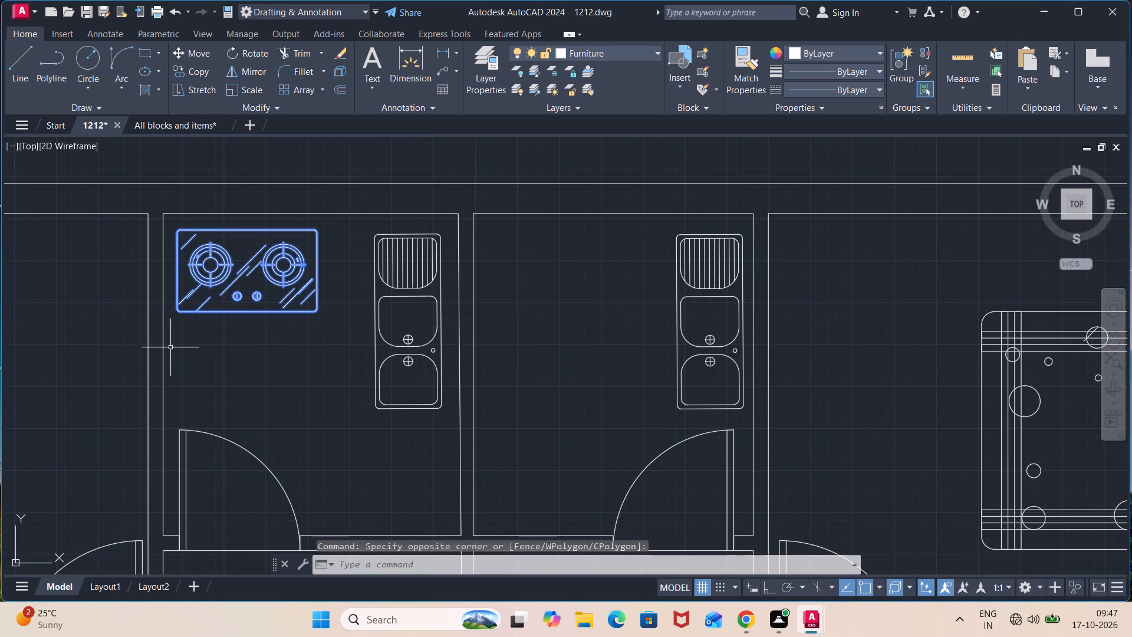
type("co")
key("Return")
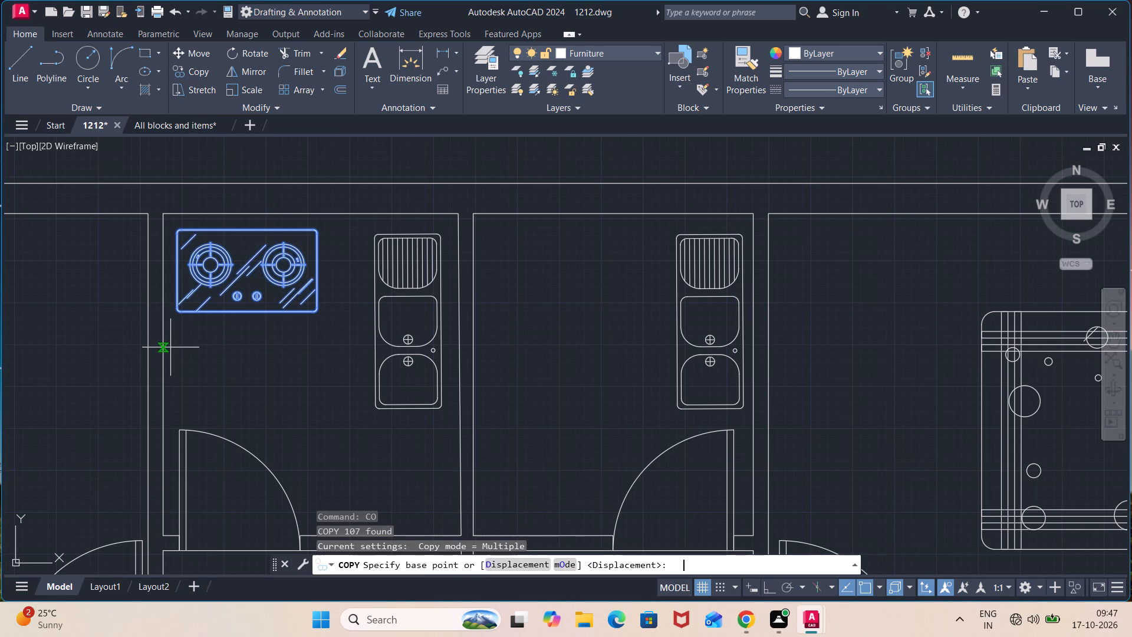
left_click(314, 317)
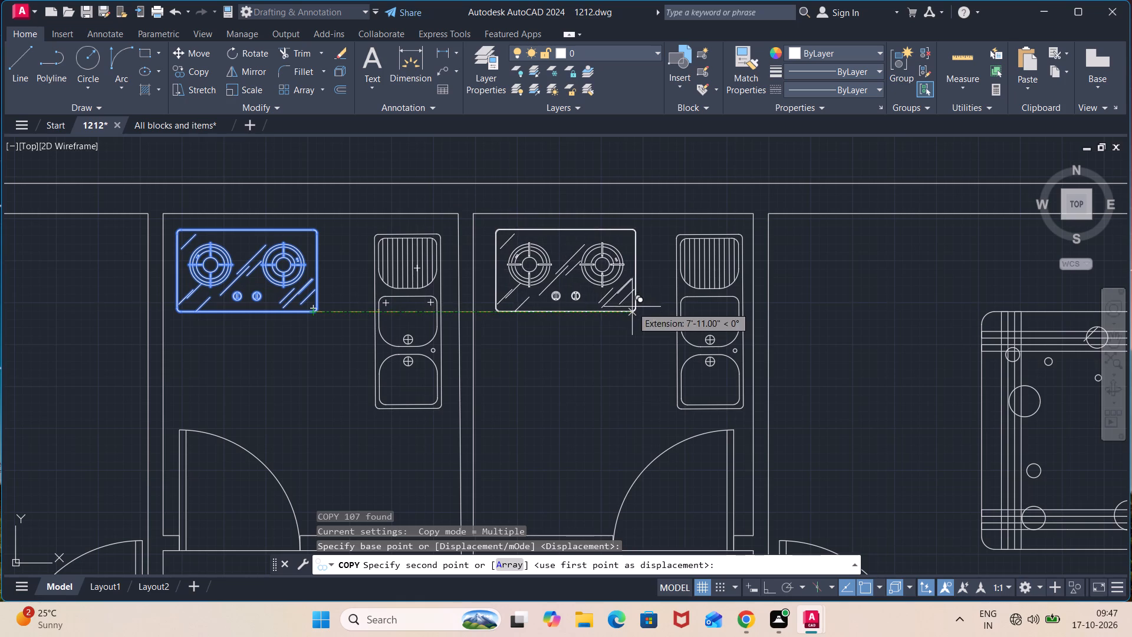
left_click(639, 308)
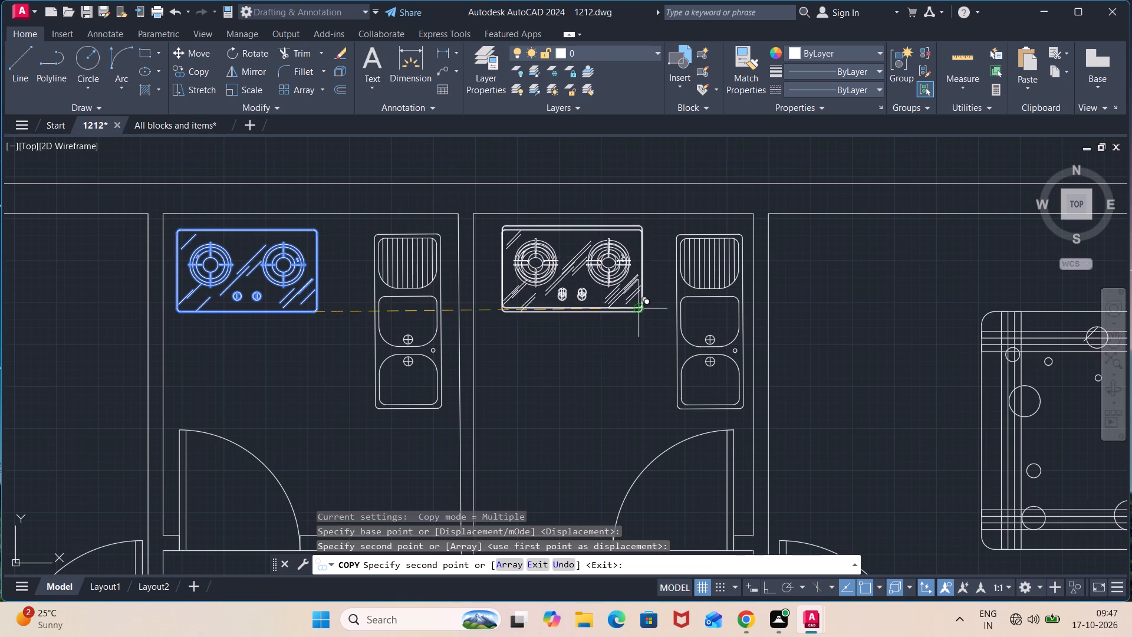
key("Escape")
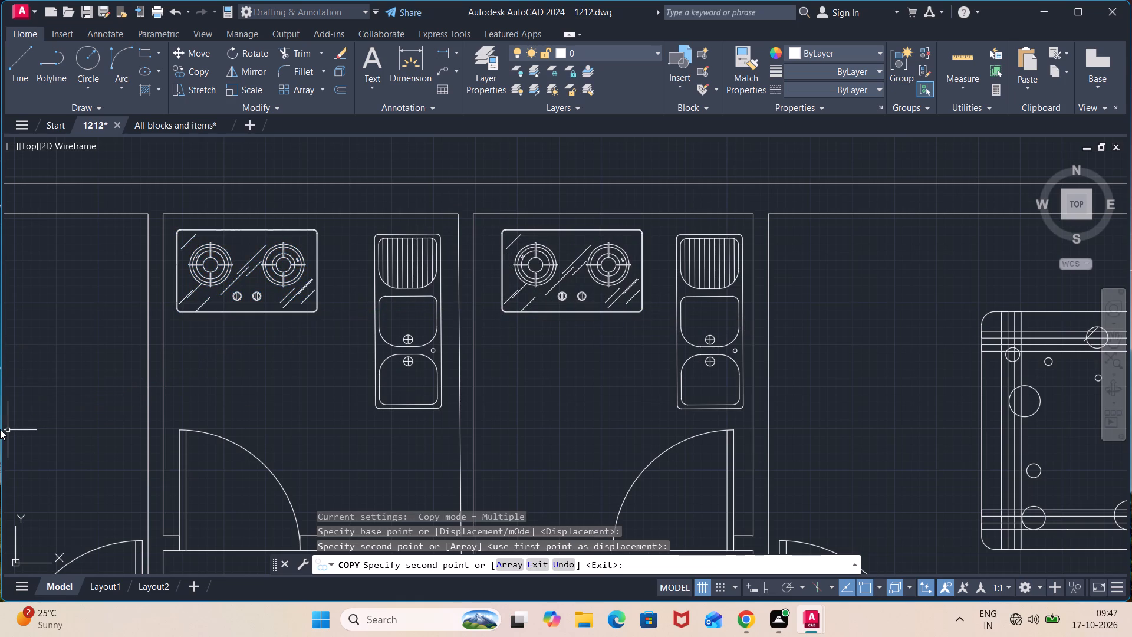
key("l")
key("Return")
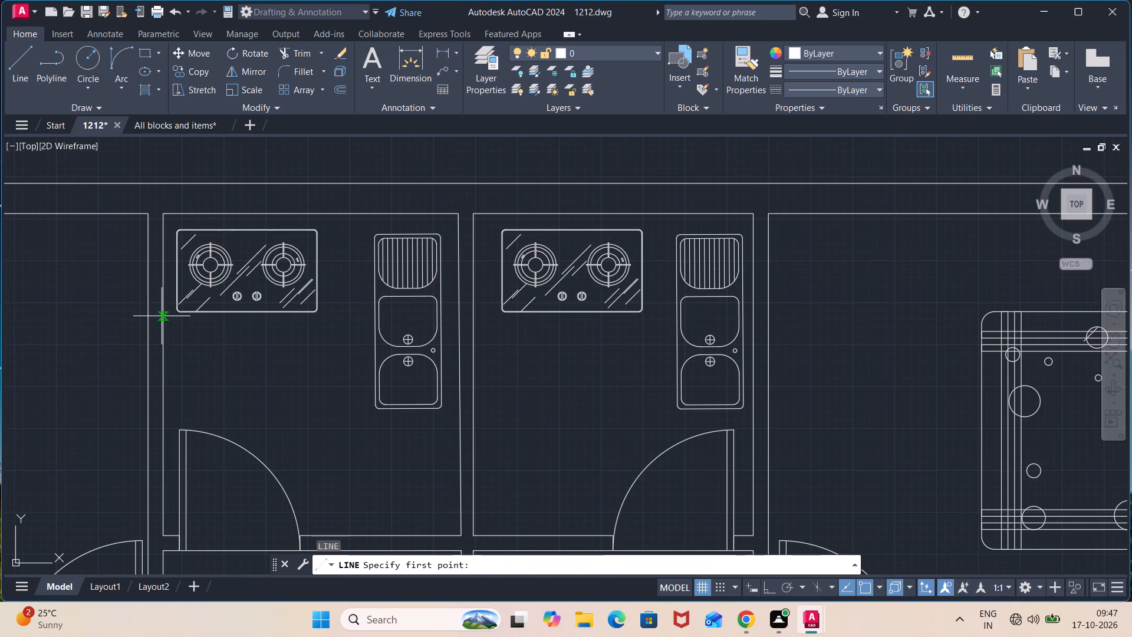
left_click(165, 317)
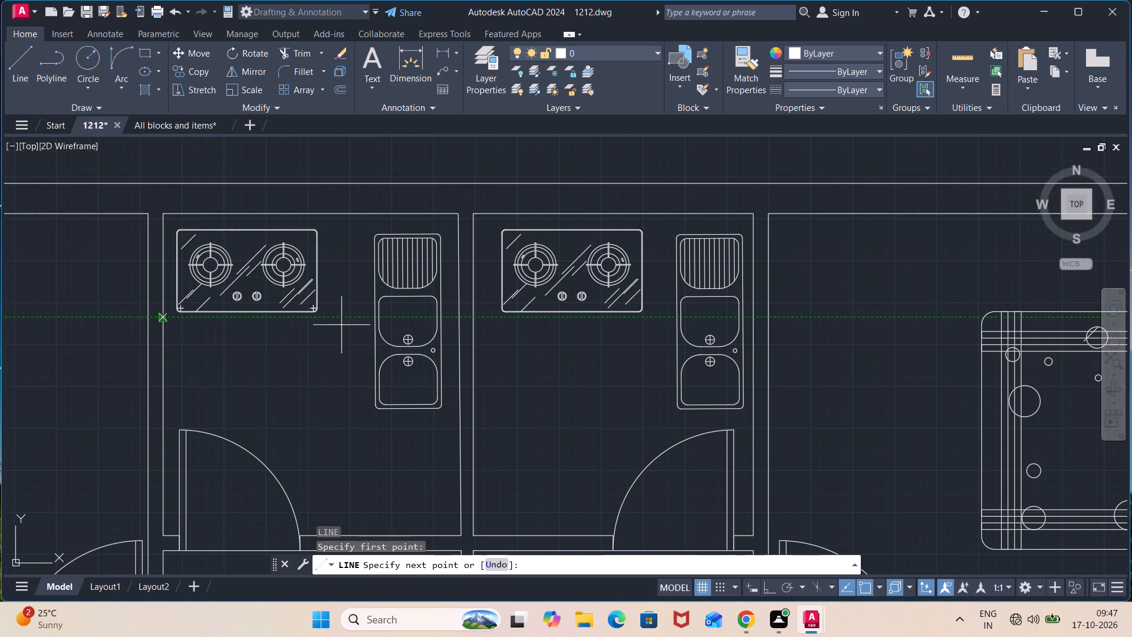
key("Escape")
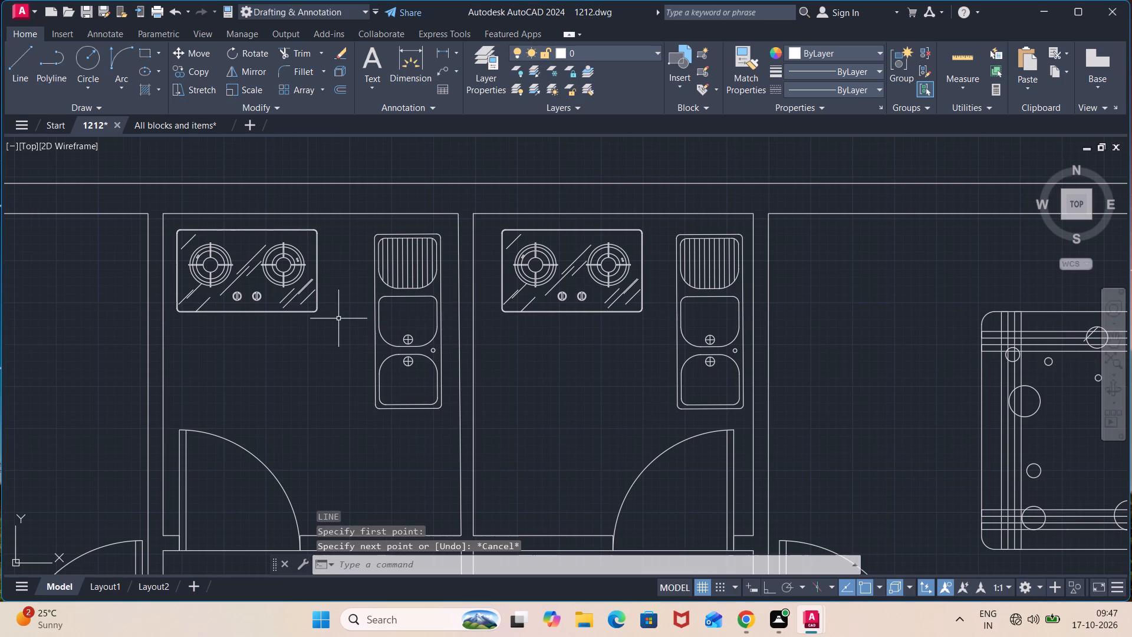
With Ortho on, draw the left kitchen's stepped counter edge from its left wall below the cooktop, around the sink, to its right wall.
key("l")
key("Return")
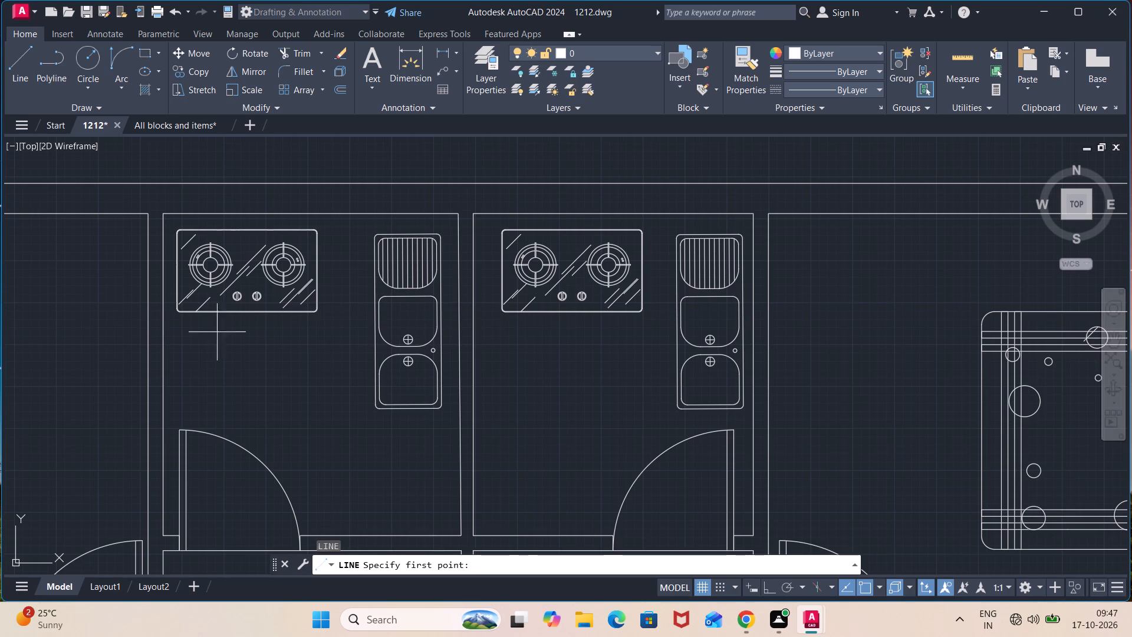
left_click(162, 333)
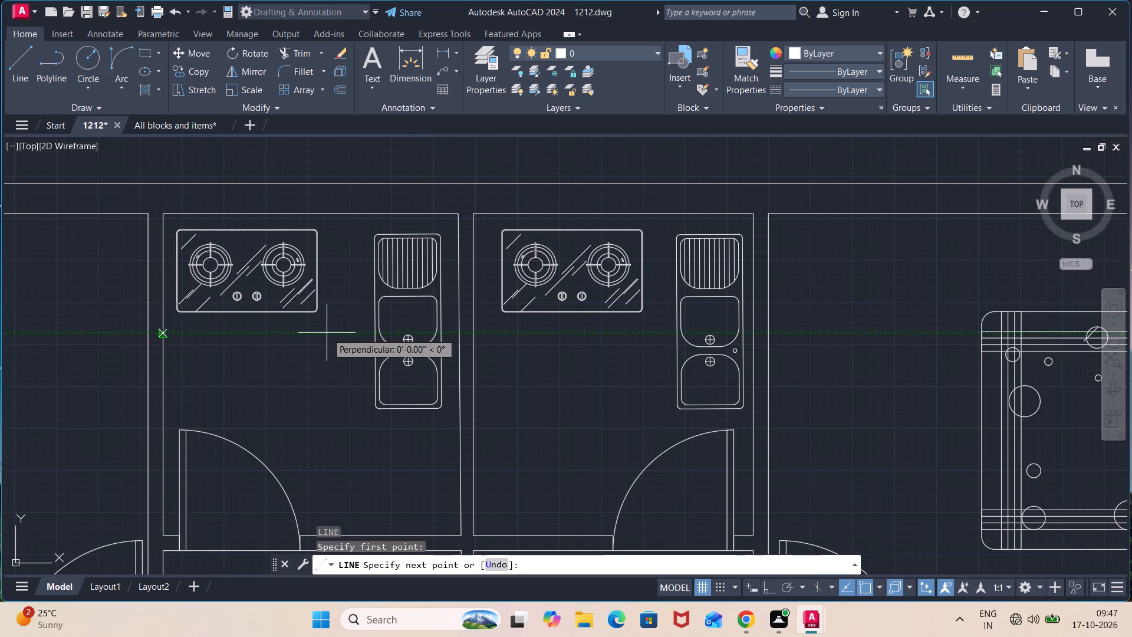
key("F8")
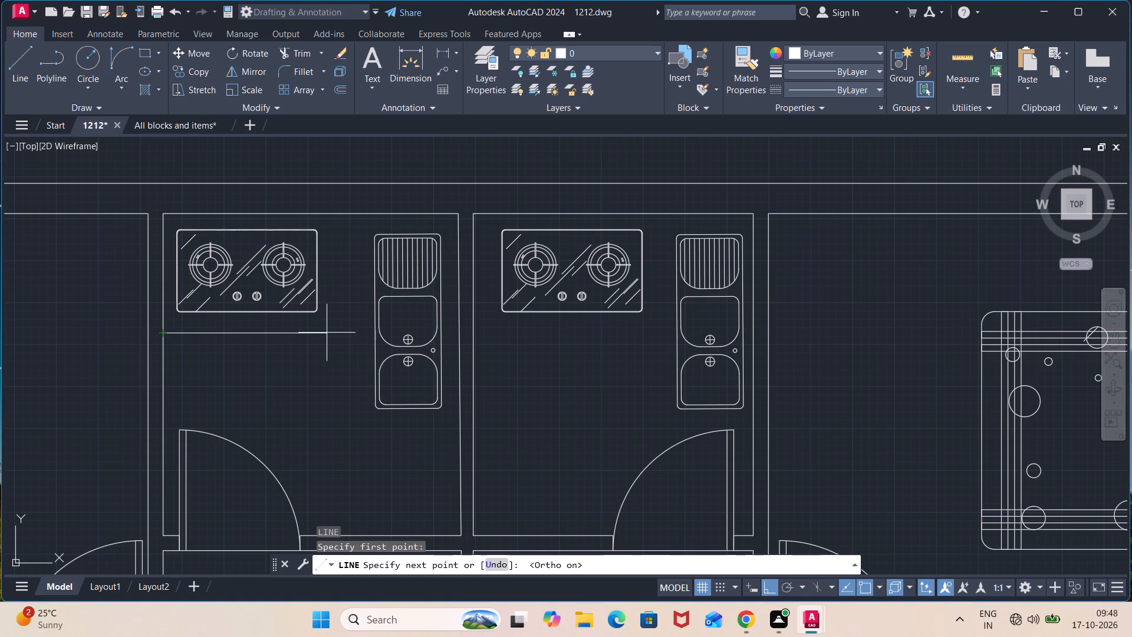
left_click(351, 333)
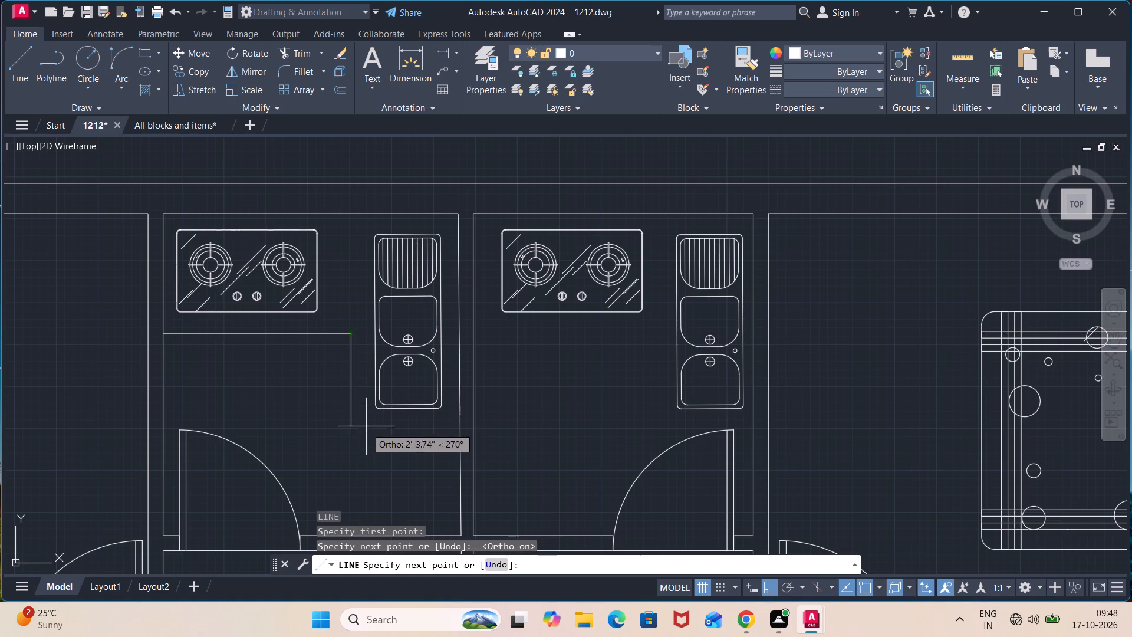
left_click(366, 432)
left_click(463, 436)
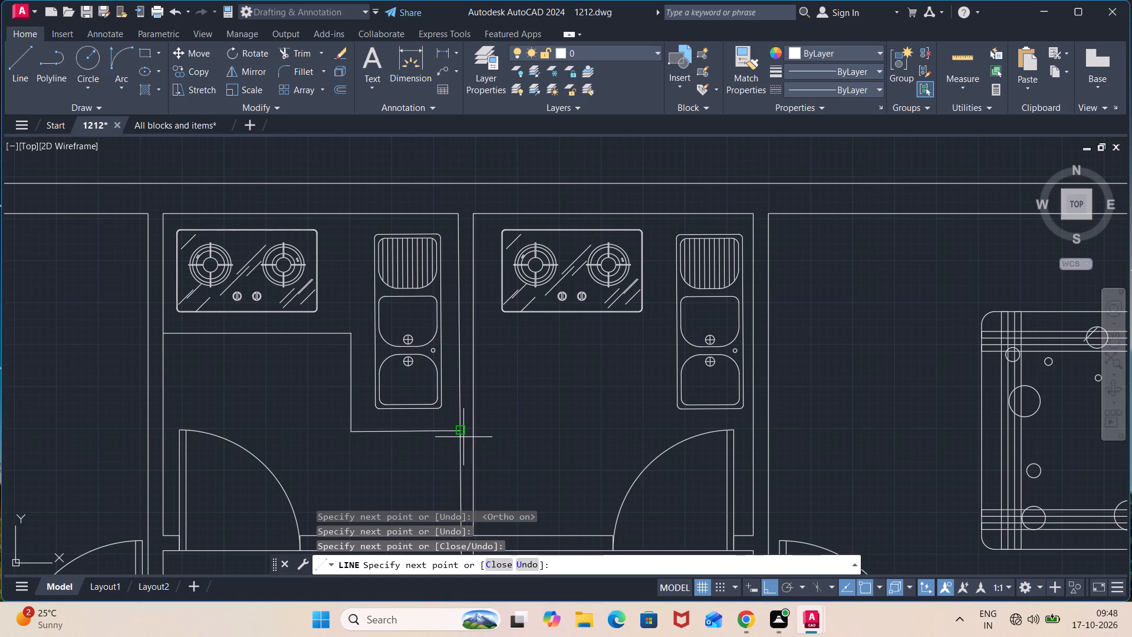
key("Escape")
Draw the right kitchen's stepped counter edge, running about 4'-3" below the cooktop, down beside the sink and across to the right wall.
key("l")
key("Return")
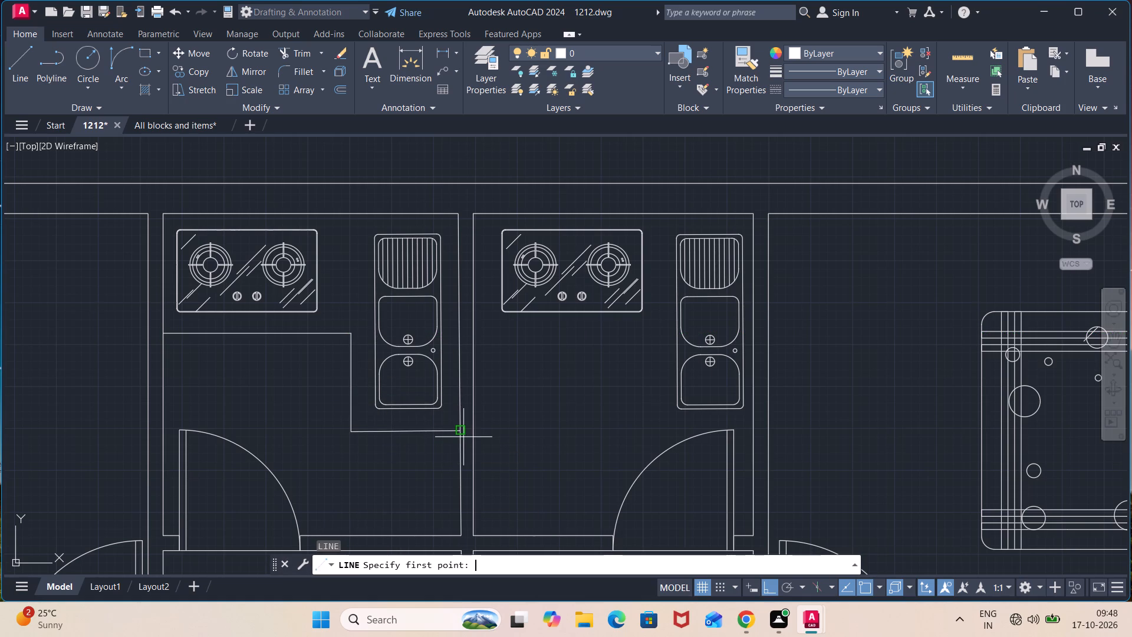
left_click(474, 333)
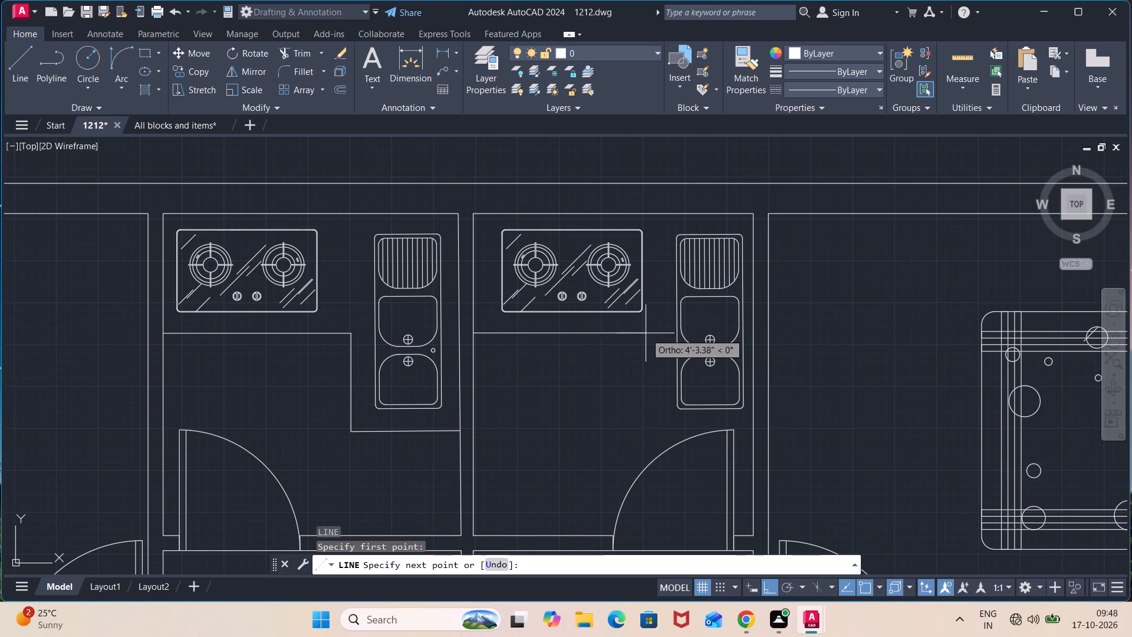
left_click(646, 333)
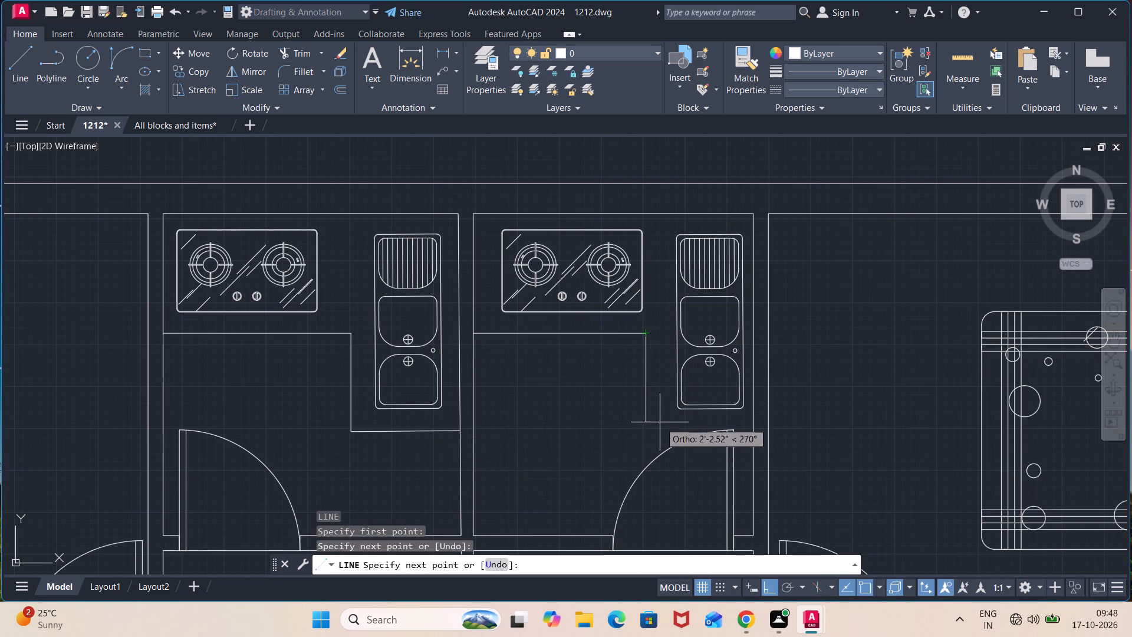
left_click(652, 418)
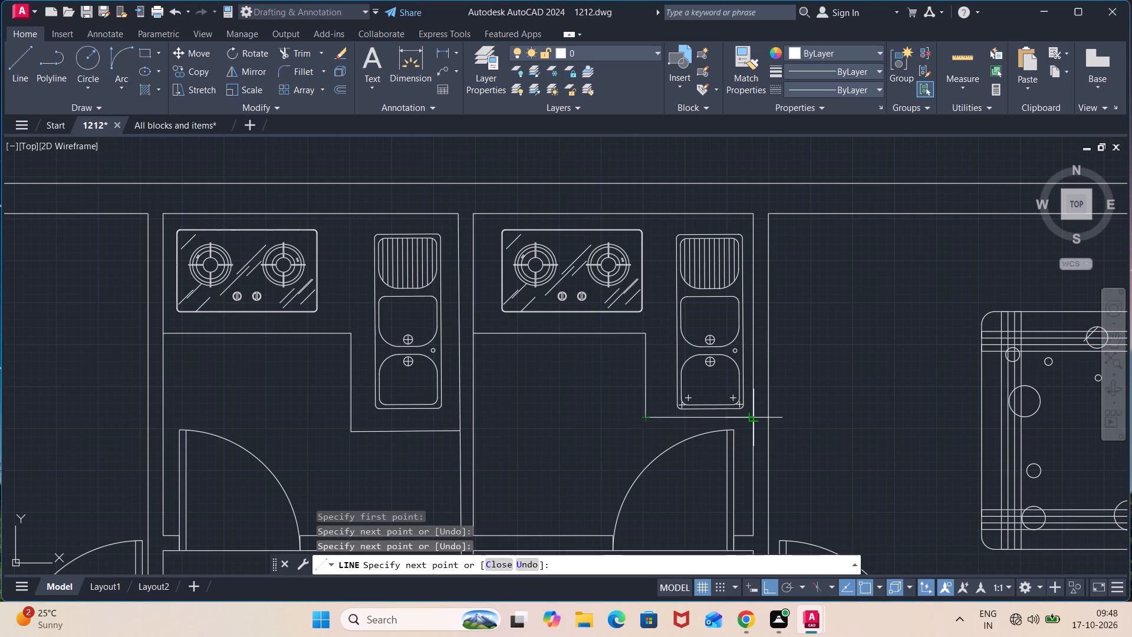
left_click(758, 417)
key("Escape")
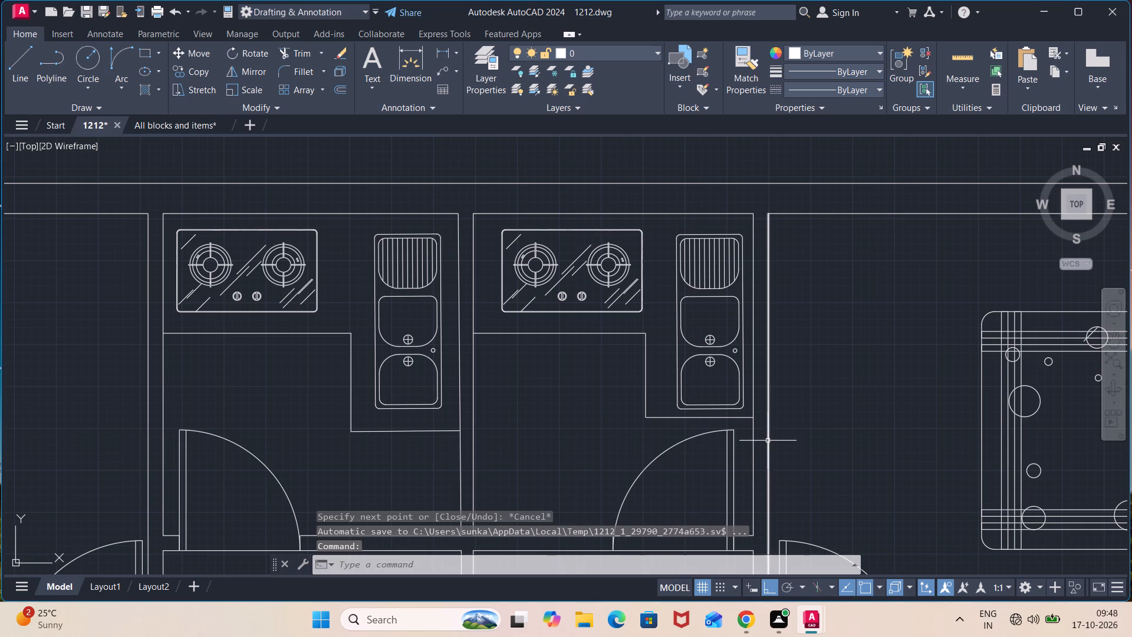
Examine the whole furnished floor plan, from the kitchens and living areas down to the lower bedrooms and stairs.
scroll(534, 372, "down", 2)
middle_click_drag(547, 387, 451, 216)
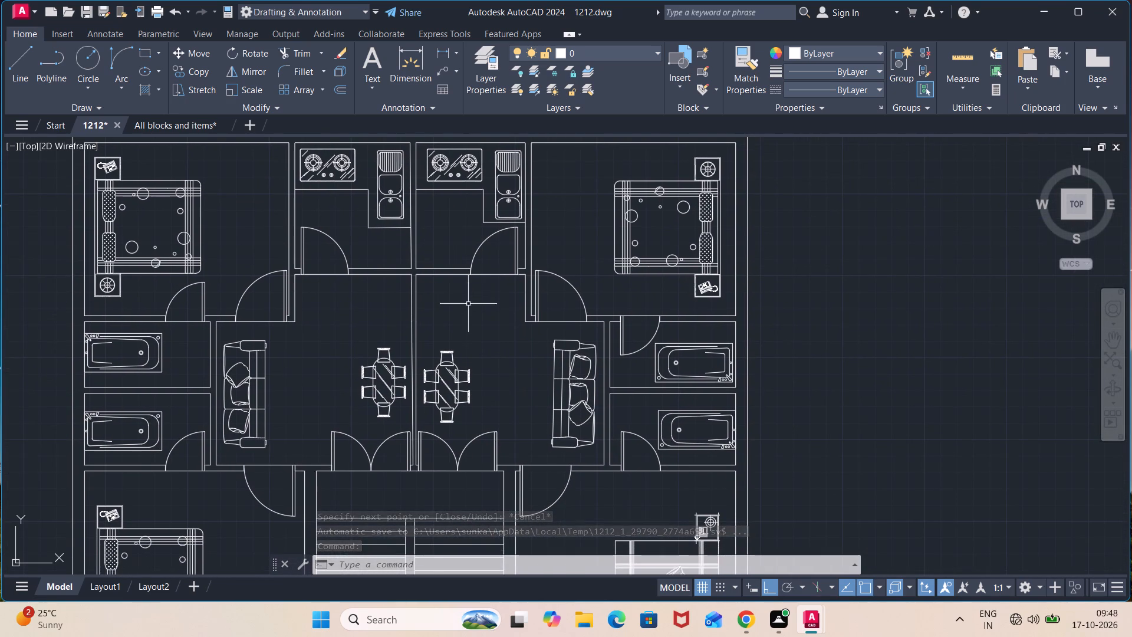
middle_click_drag(467, 318, 456, 251)
scroll(456, 257, "down", 1)
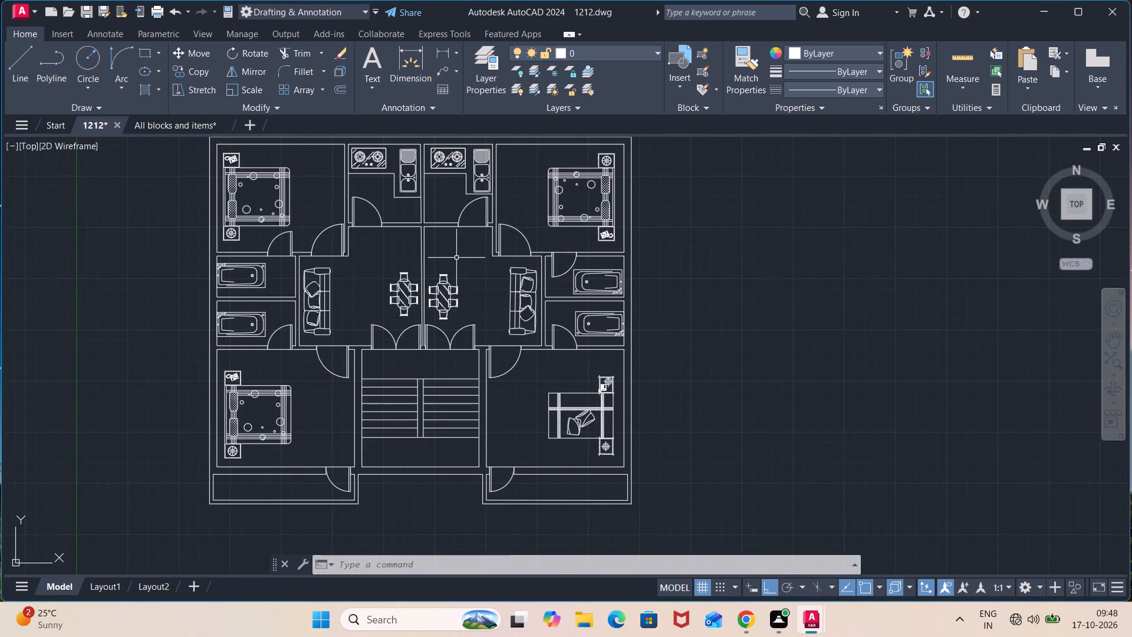
middle_click_drag(456, 258, 479, 314)
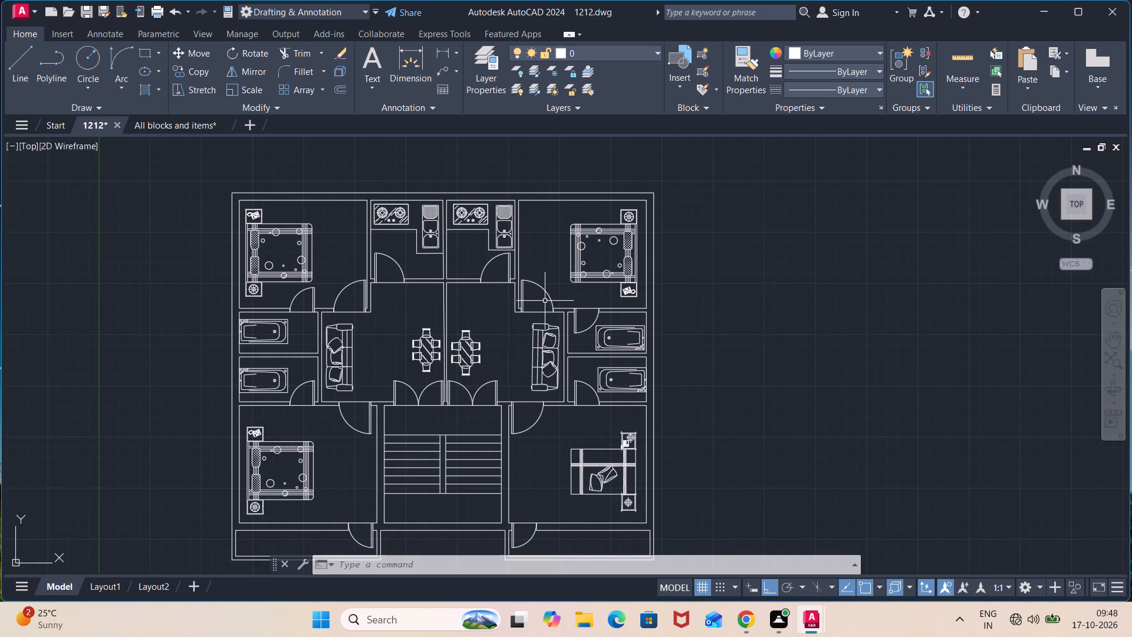
middle_click_drag(544, 300, 497, 234)
scroll(435, 271, "up", 1)
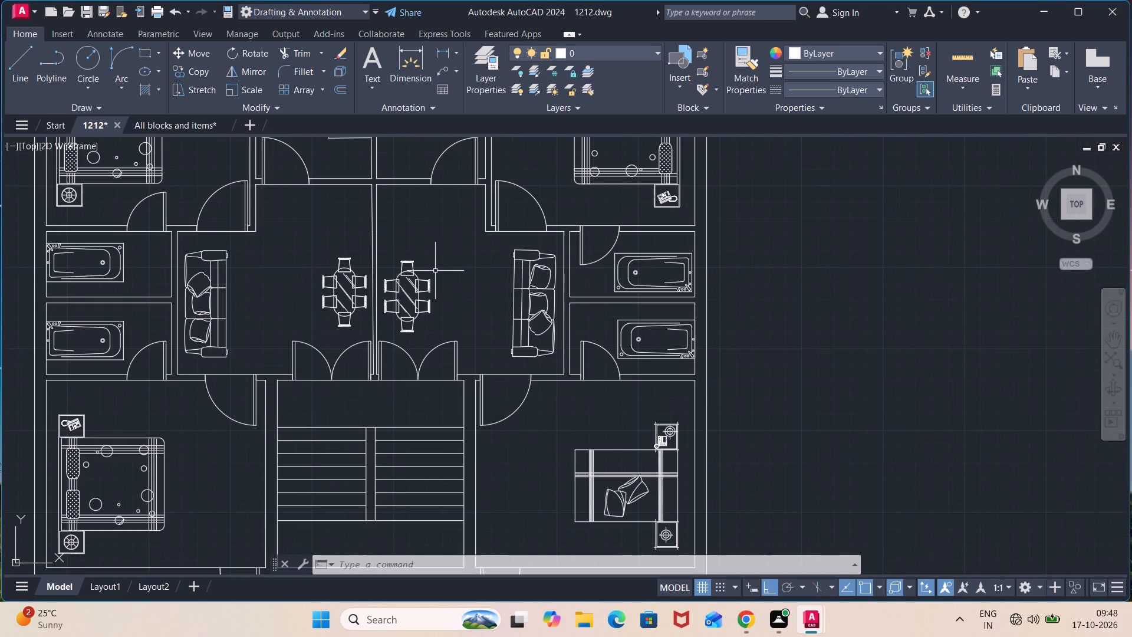
scroll(430, 262, "down", 2)
scroll(422, 249, "up", 1)
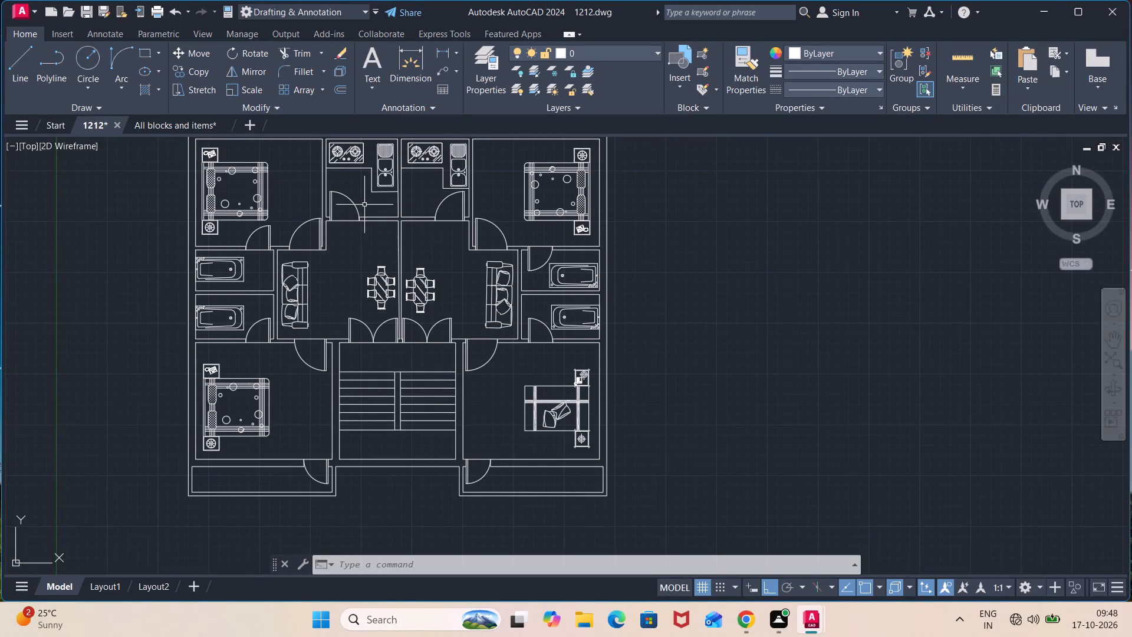
middle_click_drag(364, 204, 366, 267)
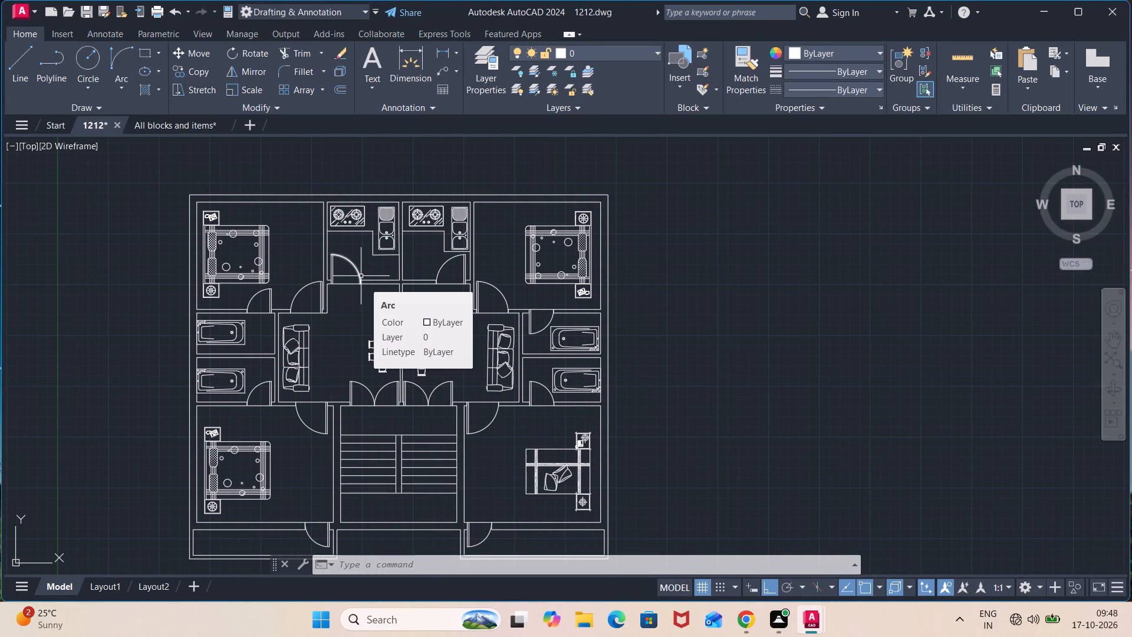
Draw a narrow upright rectangle 9" wide and 4' high from lines in the empty space right of the floor plan.
middle_click_drag(699, 263, 700, 264)
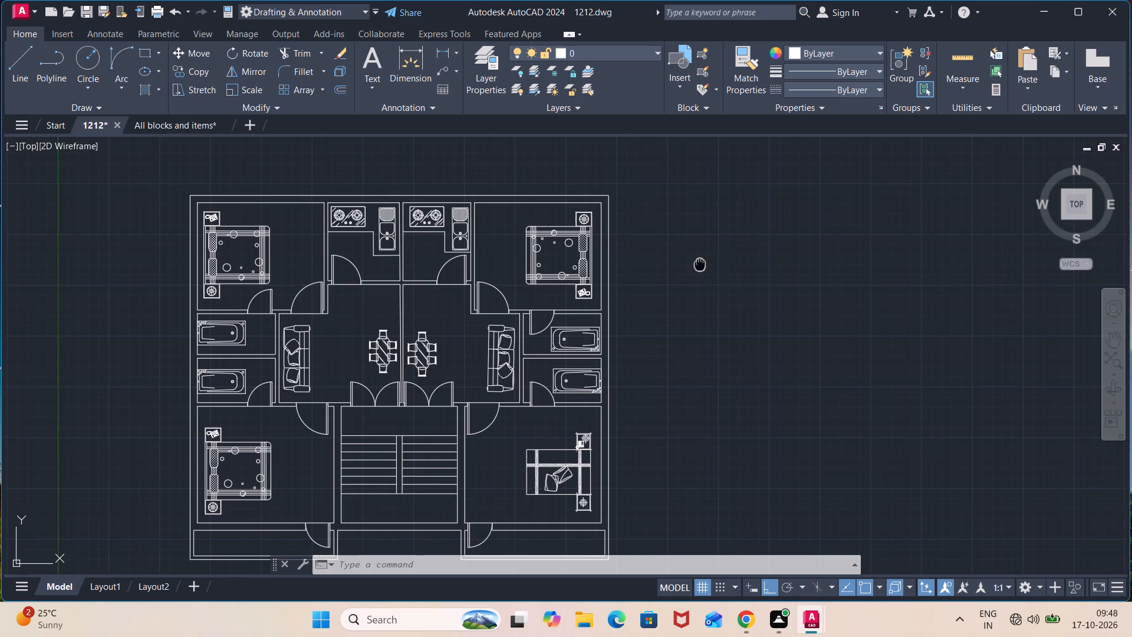
middle_click_drag(700, 264, 463, 222)
middle_click_drag(435, 315, 319, 272)
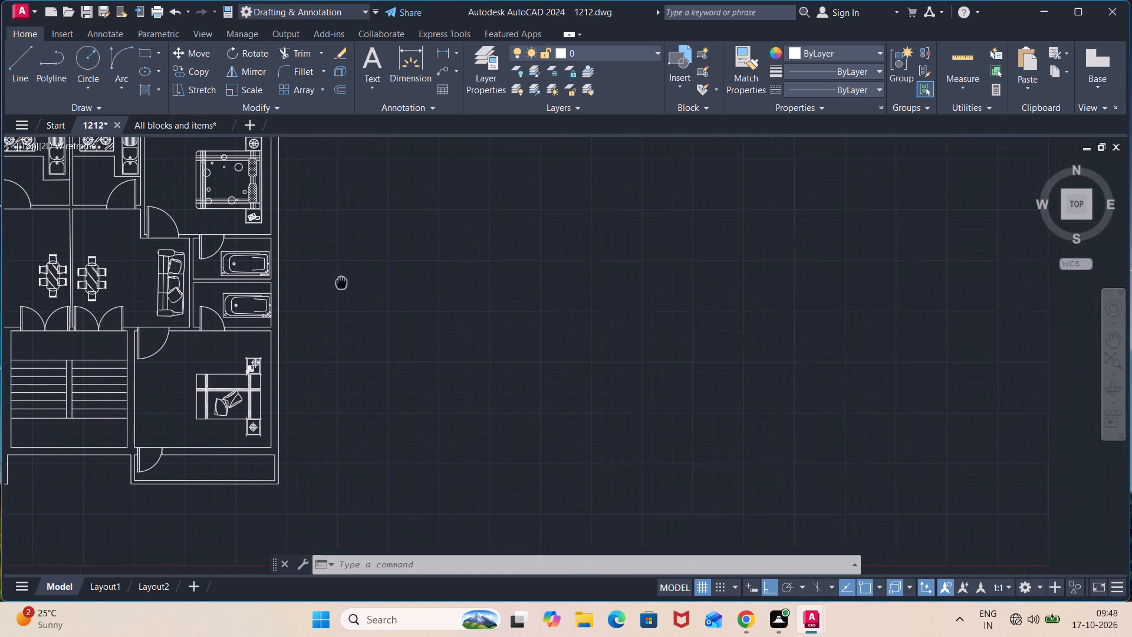
middle_click_drag(319, 272, 284, 250)
key("l")
key("Return")
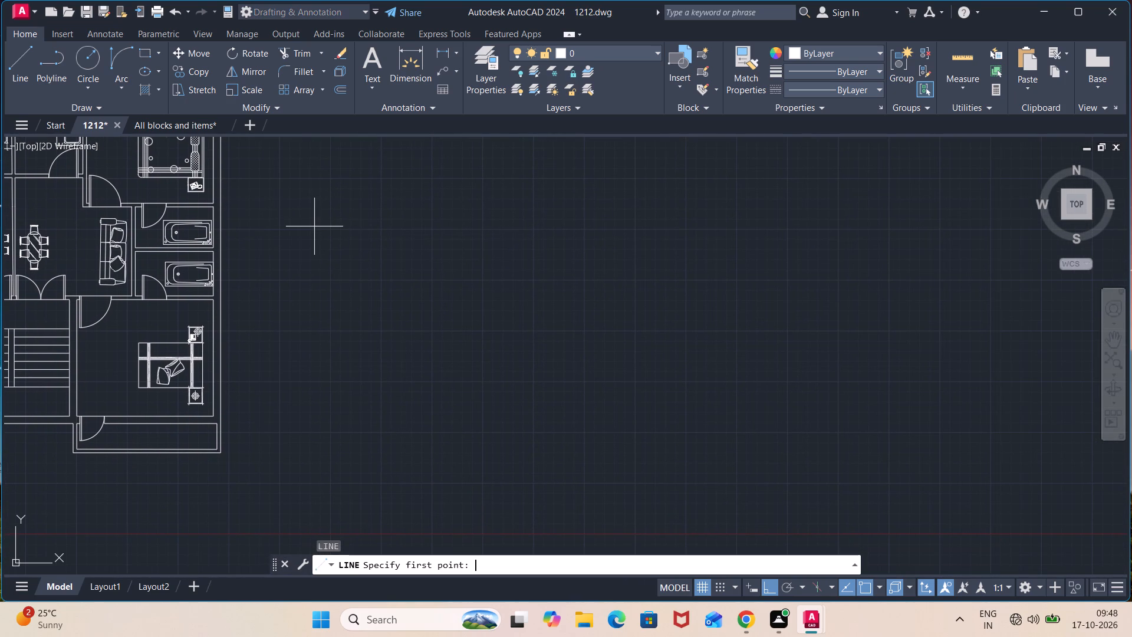
left_click(313, 212)
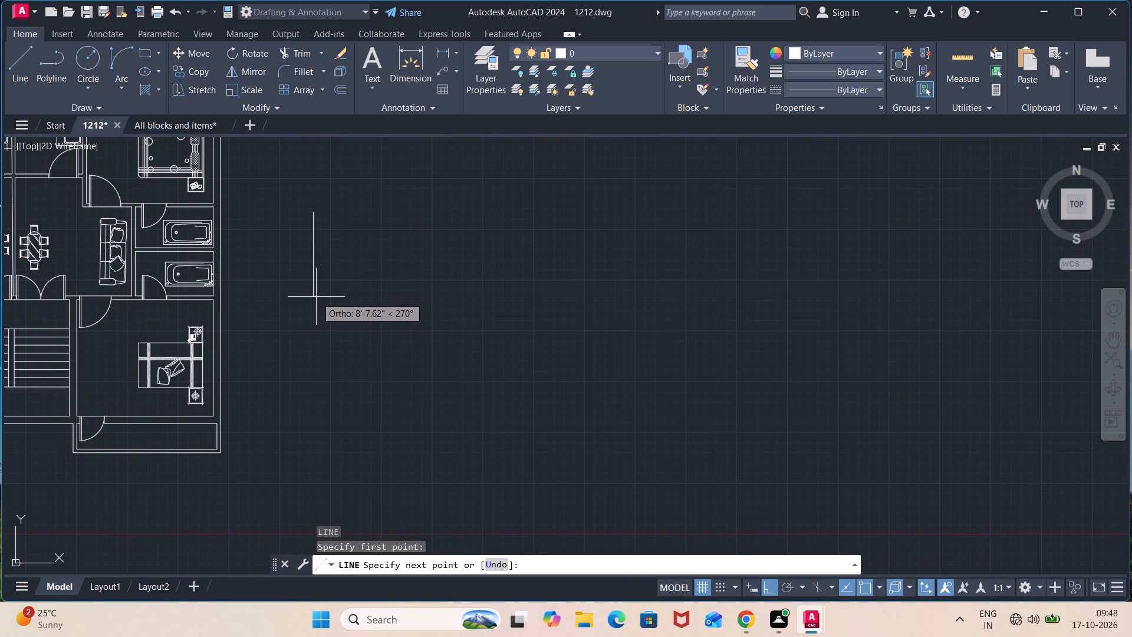
type("4'")
key("Return")
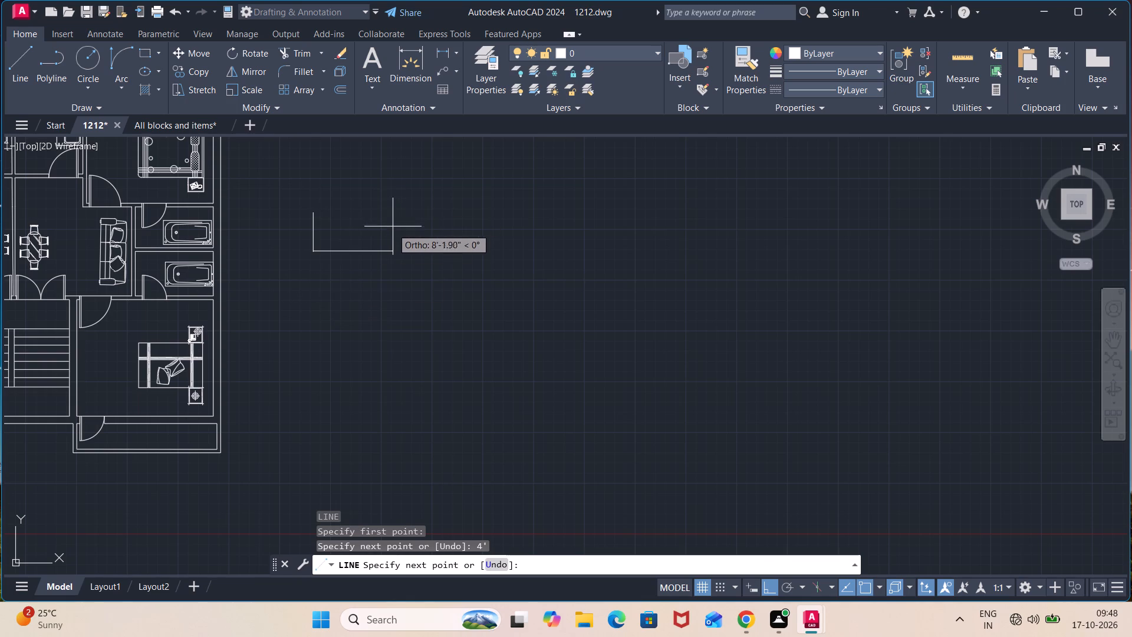
type("9\"")
key("Return")
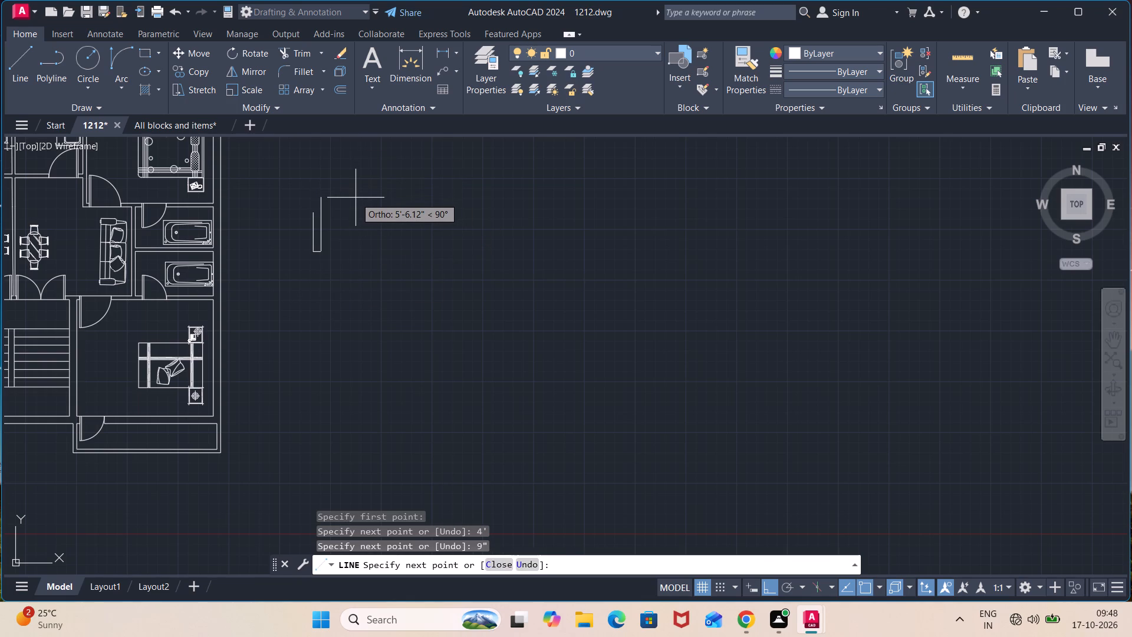
type("4'")
key("Return")
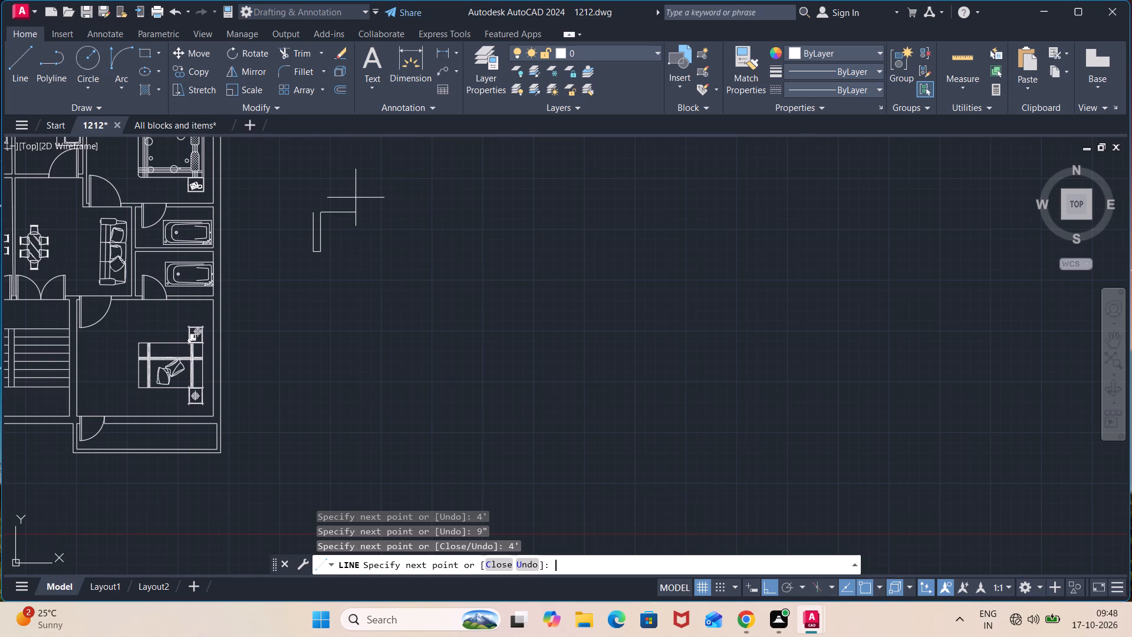
left_click(311, 209)
key("Escape")
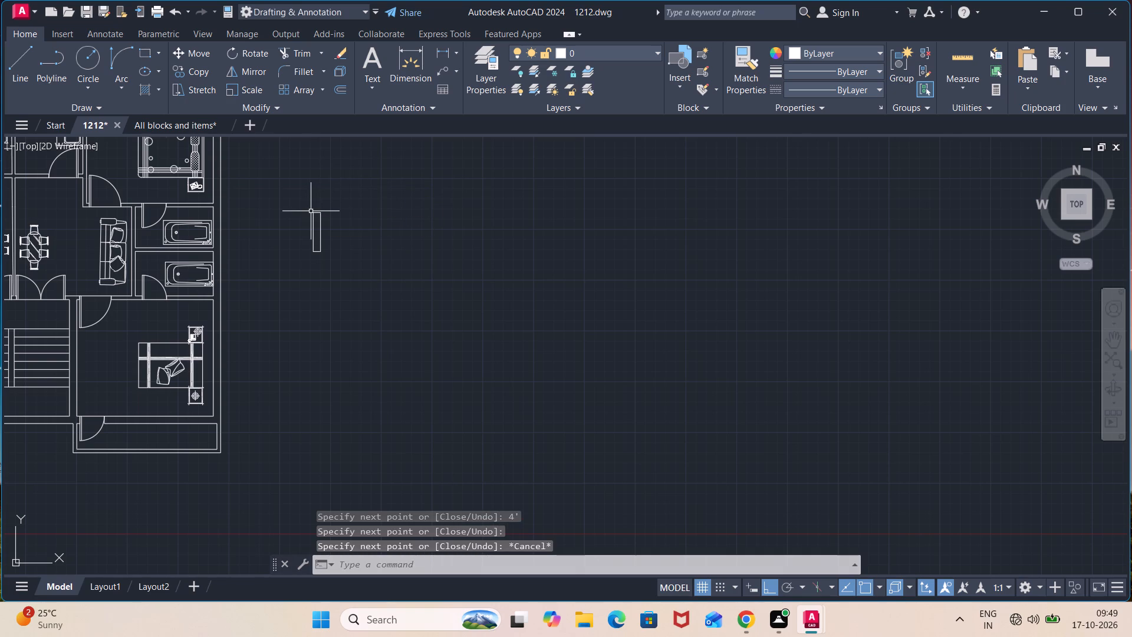
Draw a vertical centre line through the narrow rectangle, from the midpoint of its top edge to its bottom edge.
key("l")
key("Return")
scroll(317, 228, "up", 3)
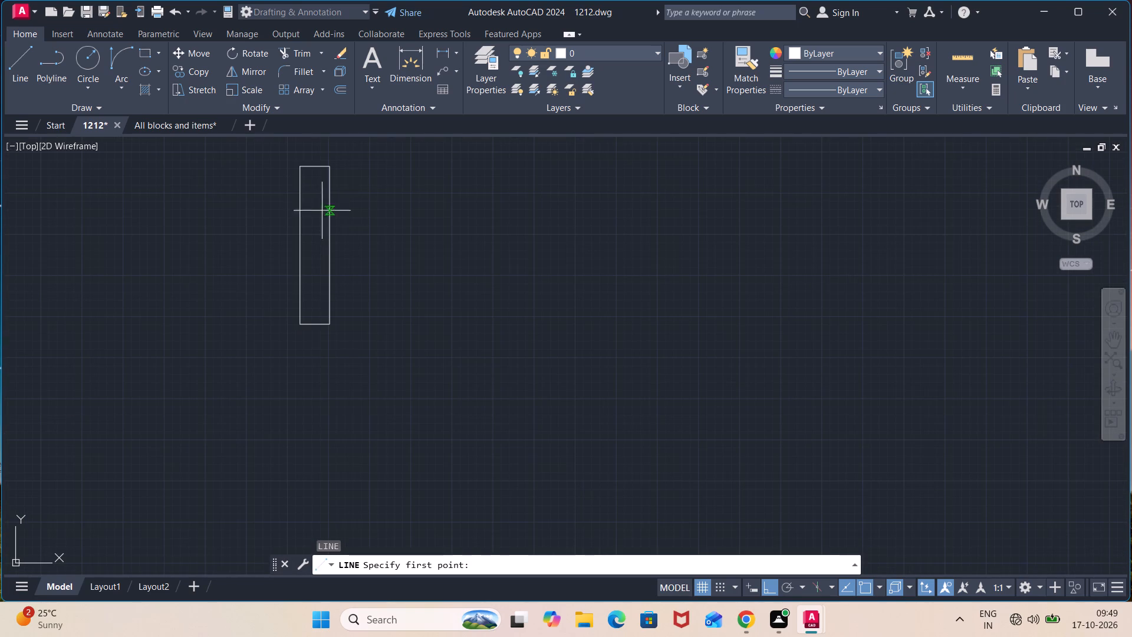
left_click(311, 170)
left_click(310, 318)
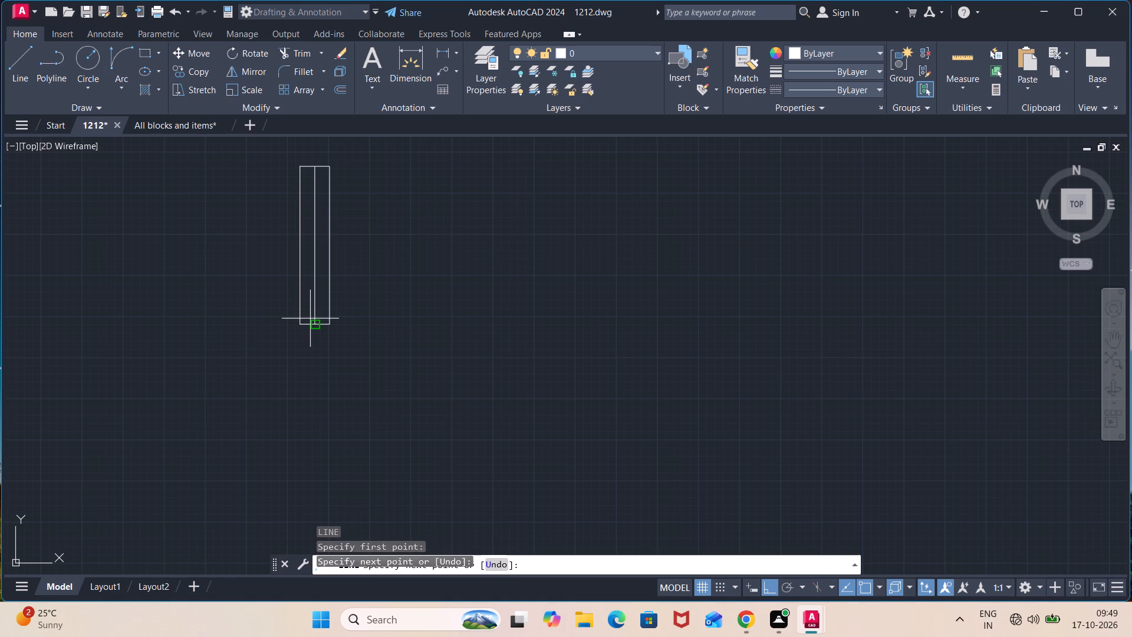
key("Escape")
Replace the rectangle's centre line with two parallel lines offset 1.5" to either side of it.
key("o")
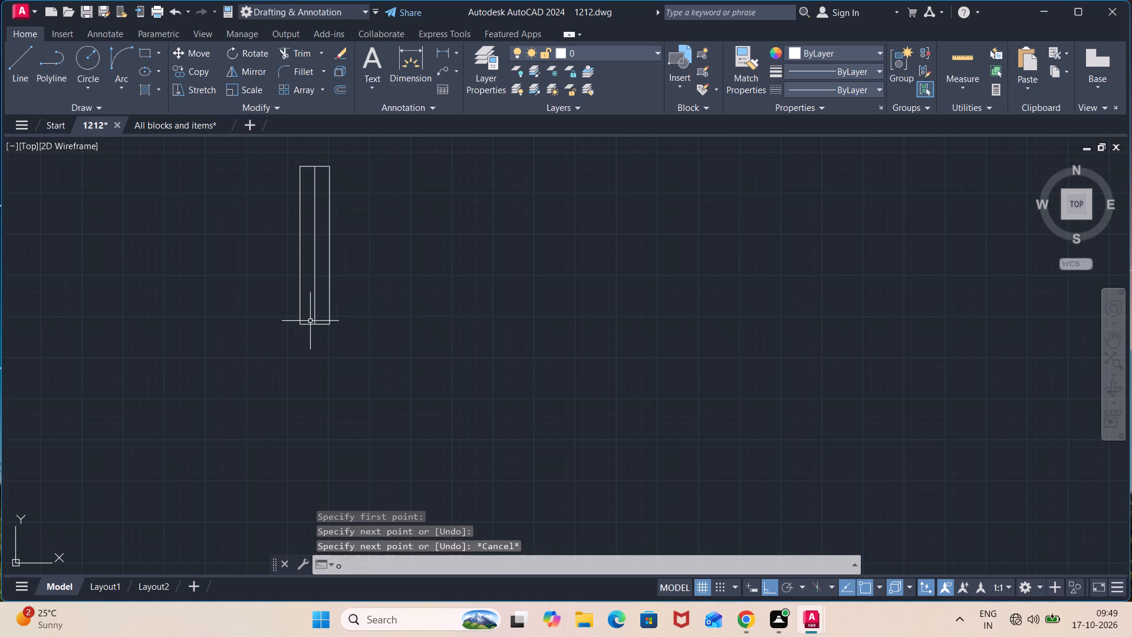
key("Return")
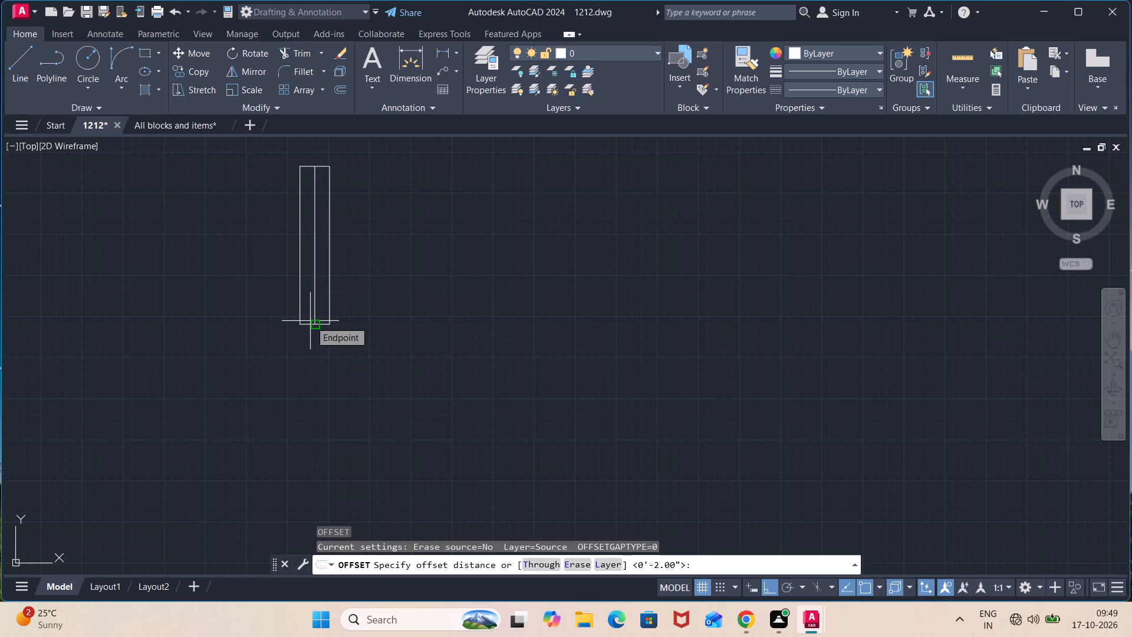
type("1.5\"")
key("Return")
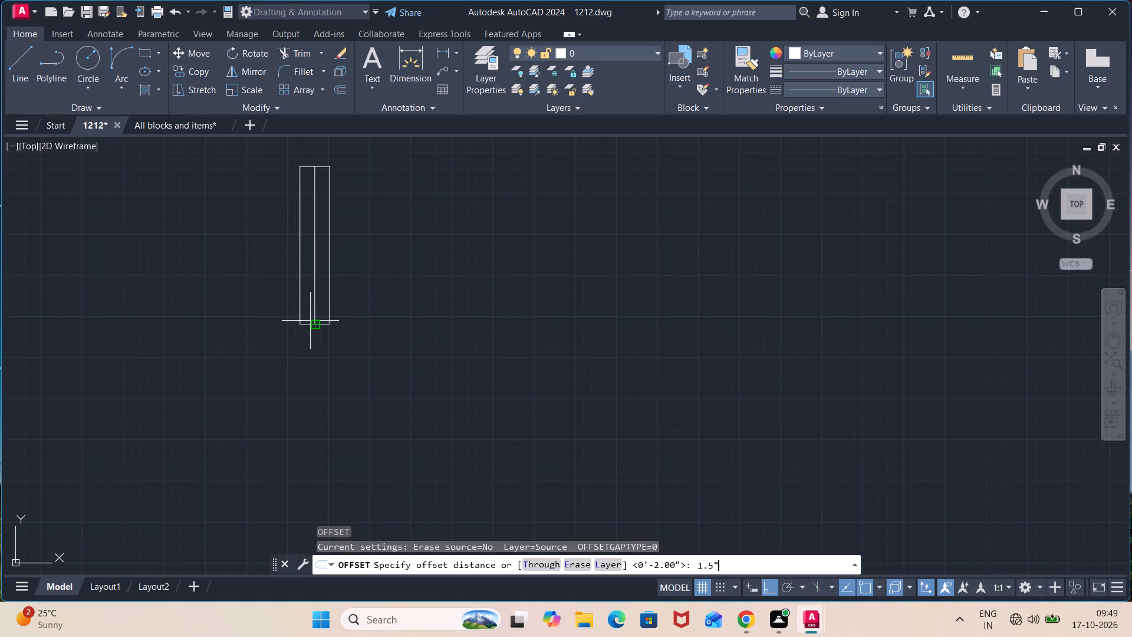
left_click(314, 272)
left_click(302, 262)
left_click(317, 268)
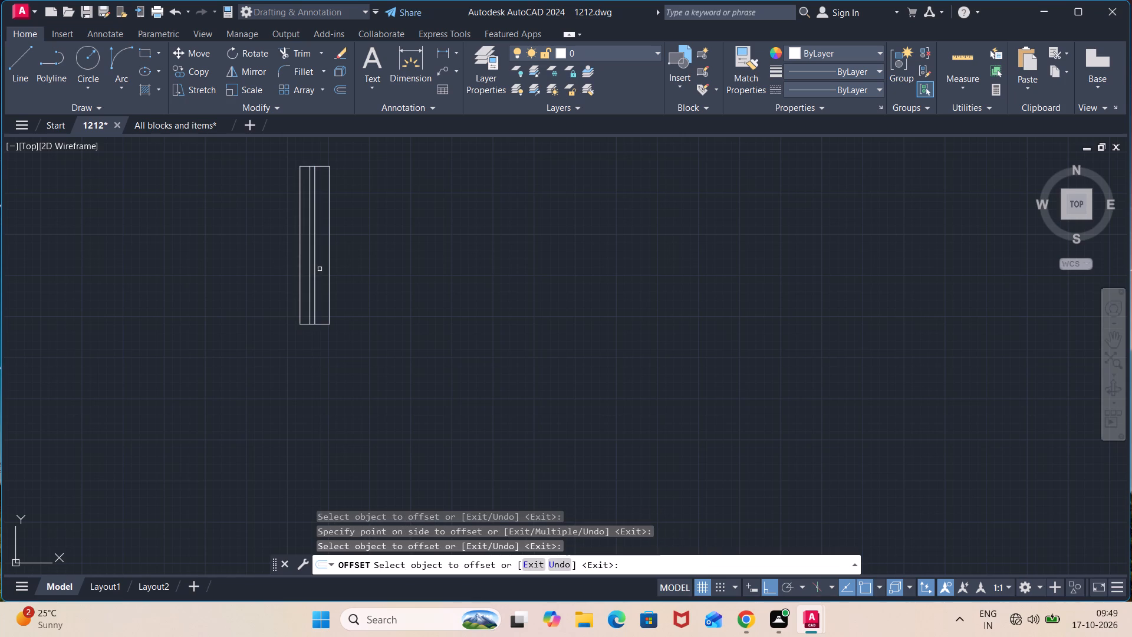
left_click(314, 270)
left_click(341, 271)
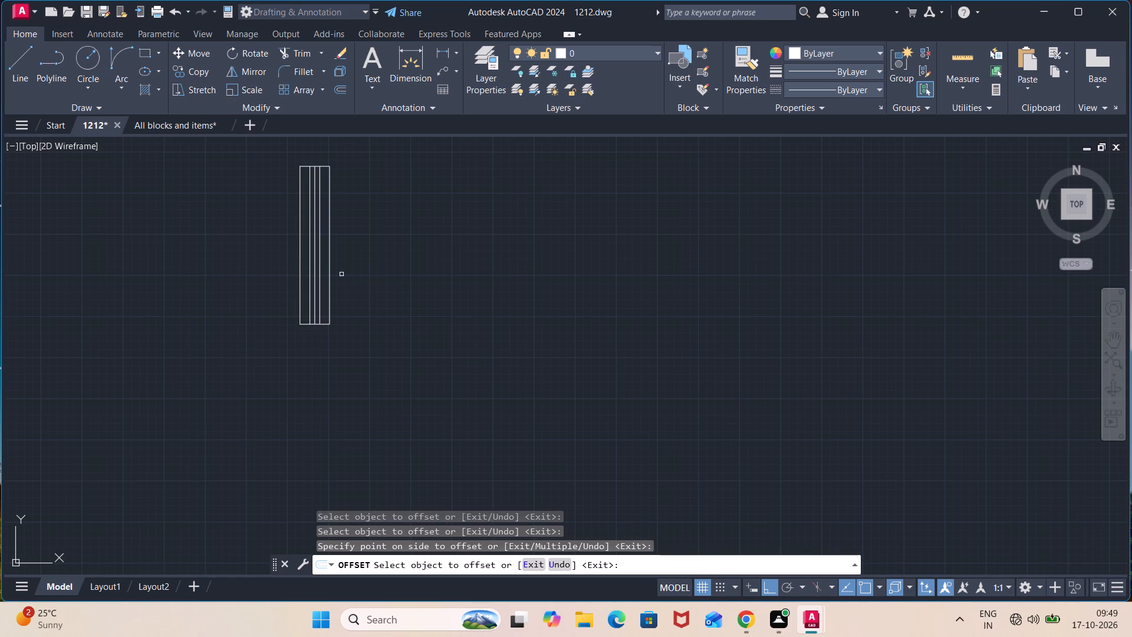
key("Escape")
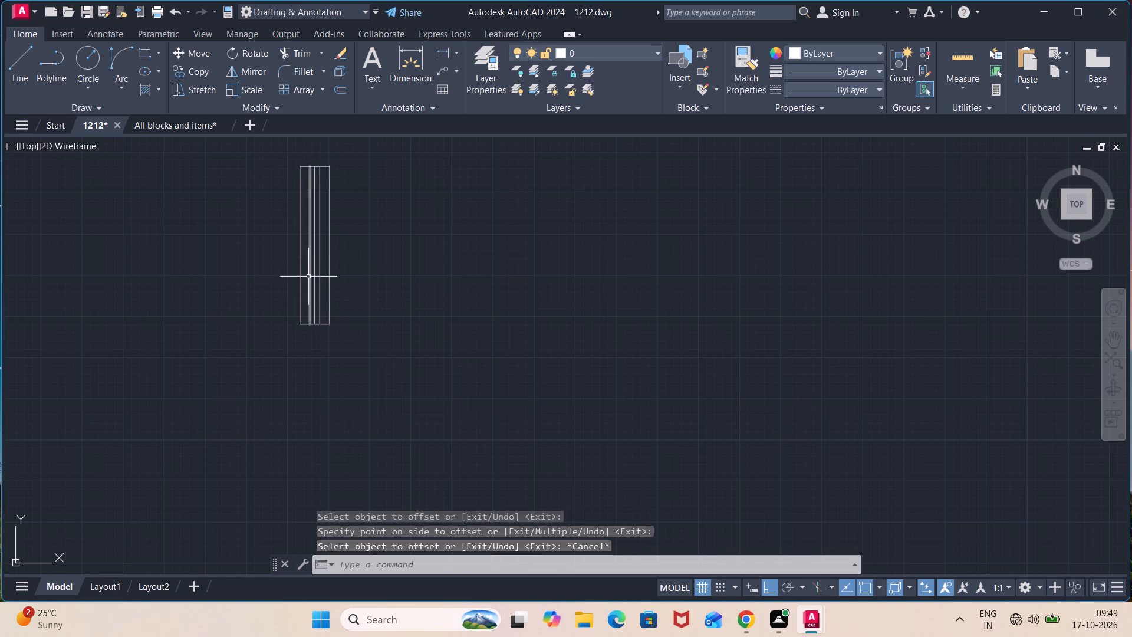
left_click(314, 268)
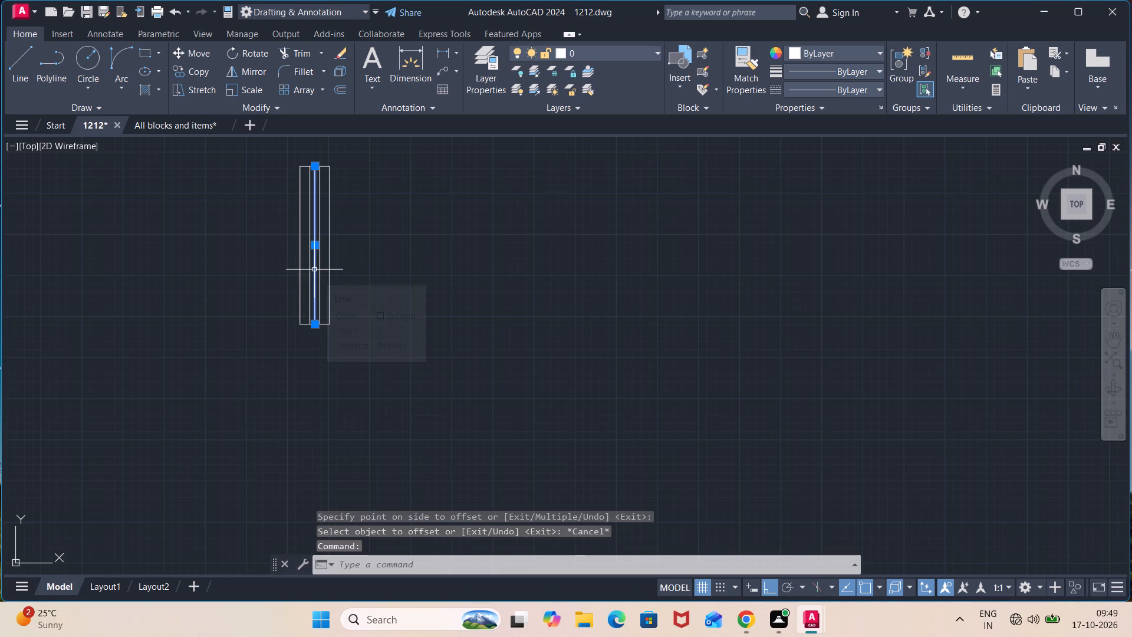
key("Delete")
Move the finished window symbol into the right outer wall, beside the bed in the lower-right bedroom.
scroll(327, 269, "down", 3)
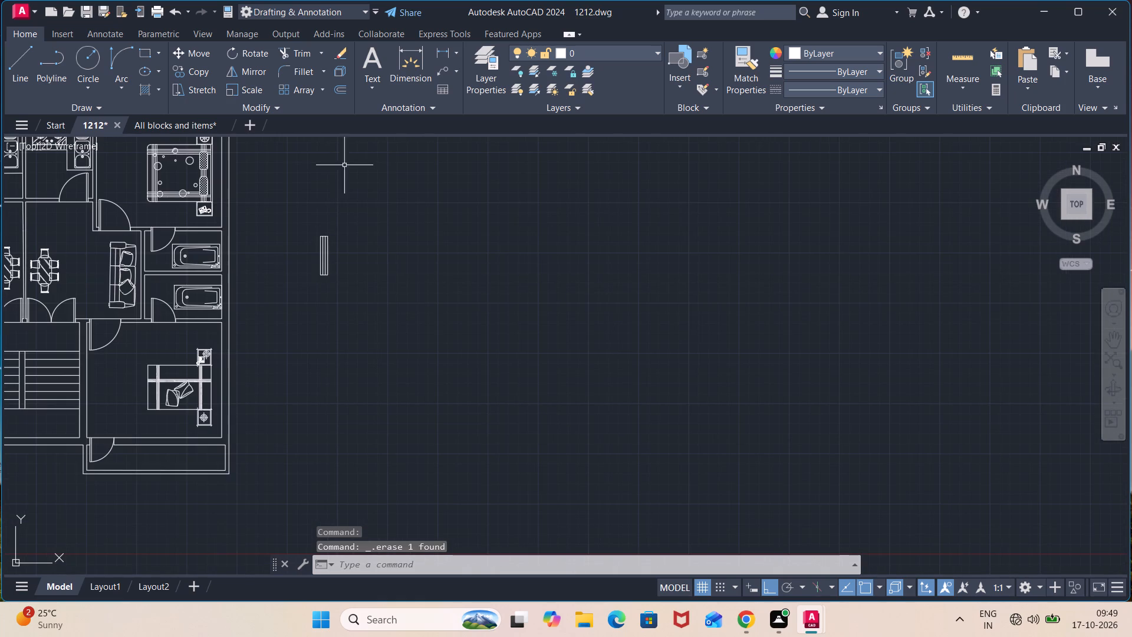
left_click(357, 220)
left_click(292, 310)
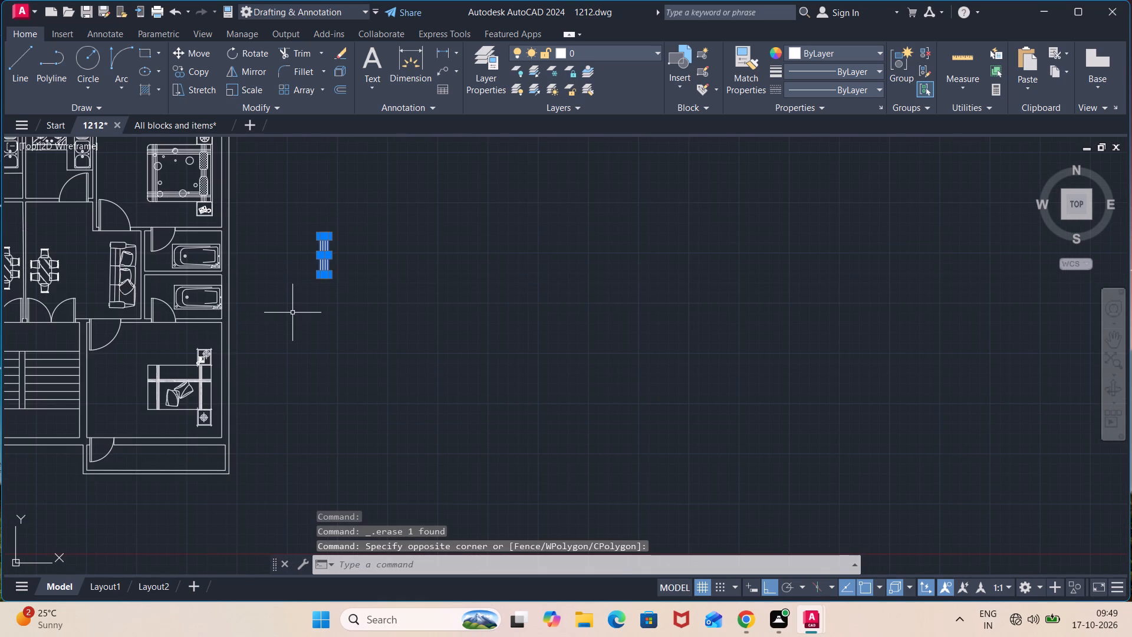
key("m")
key("Return")
scroll(298, 306, "up", 2)
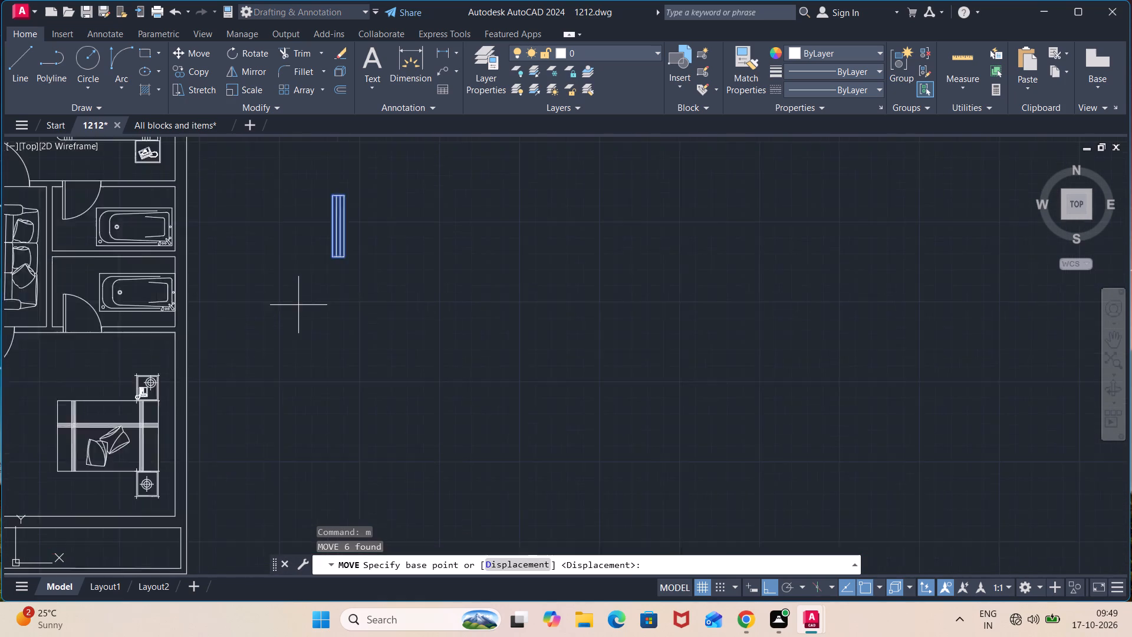
left_click(356, 228)
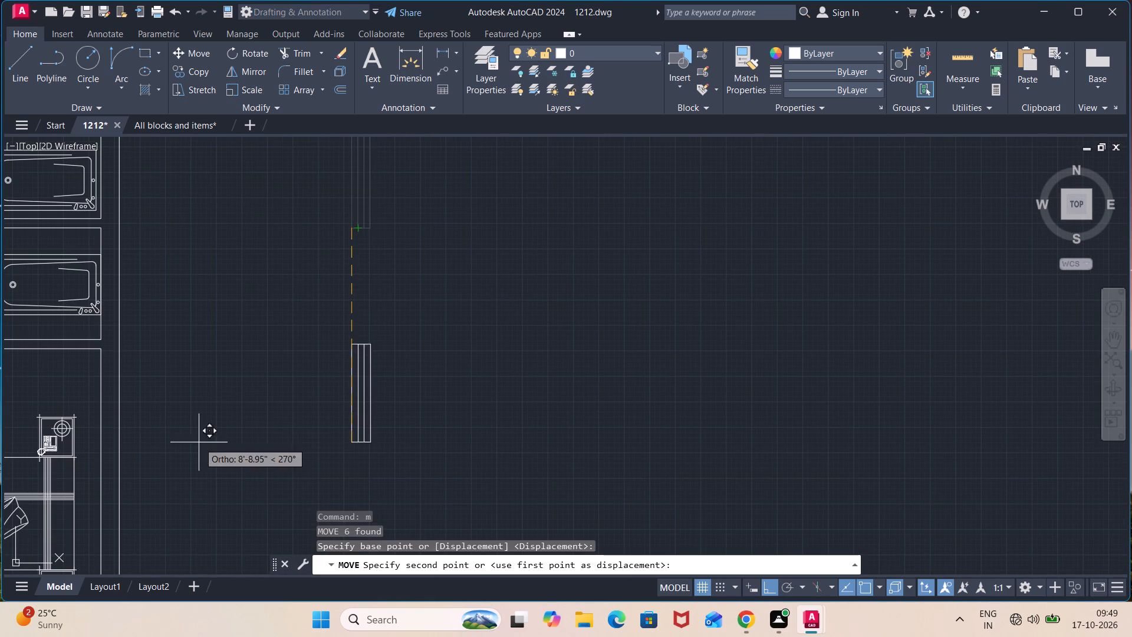
middle_click_drag(162, 469, 199, 248)
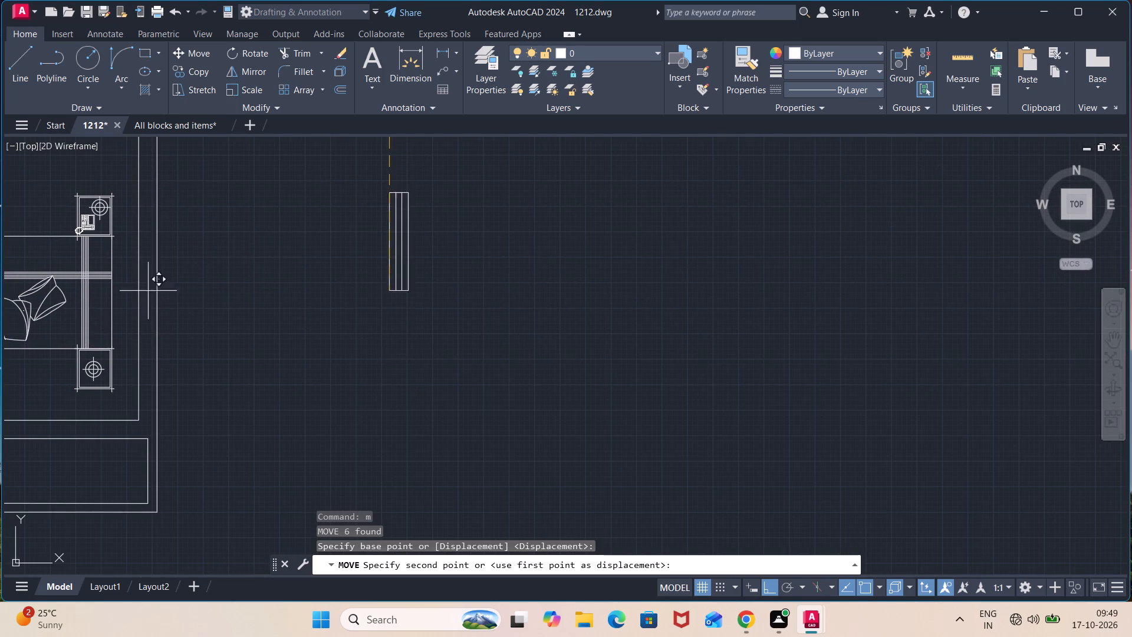
left_click(137, 336)
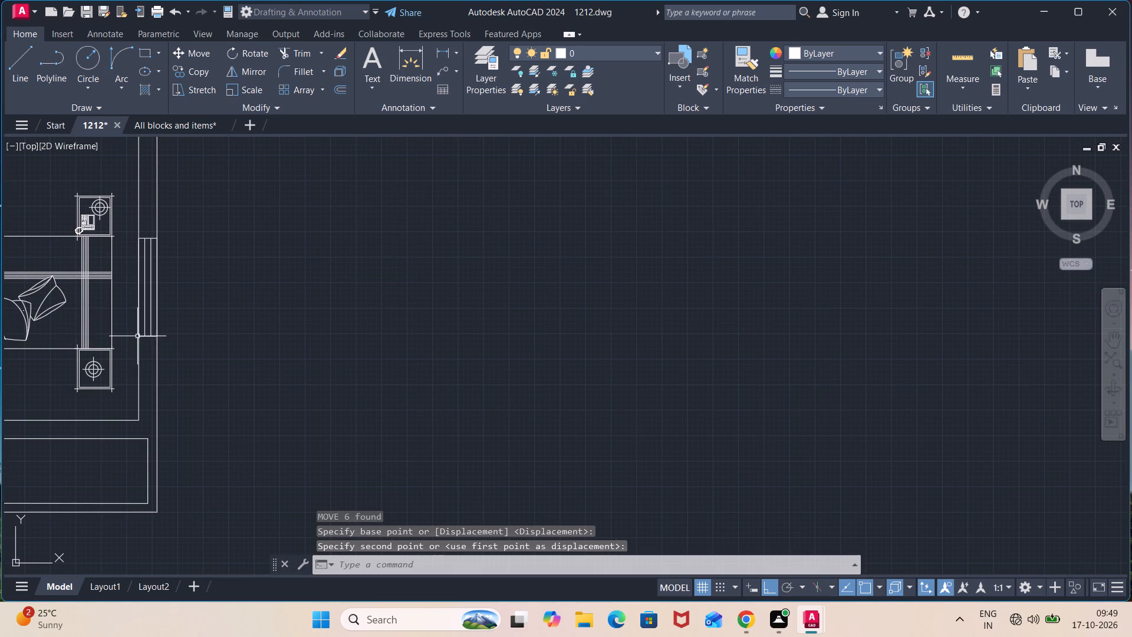
Draw another upright rectangle 9" wide and 4' high from lines in the empty space right of the floor plan.
scroll(277, 260, "down", 3)
middle_click_drag(337, 222, 336, 389)
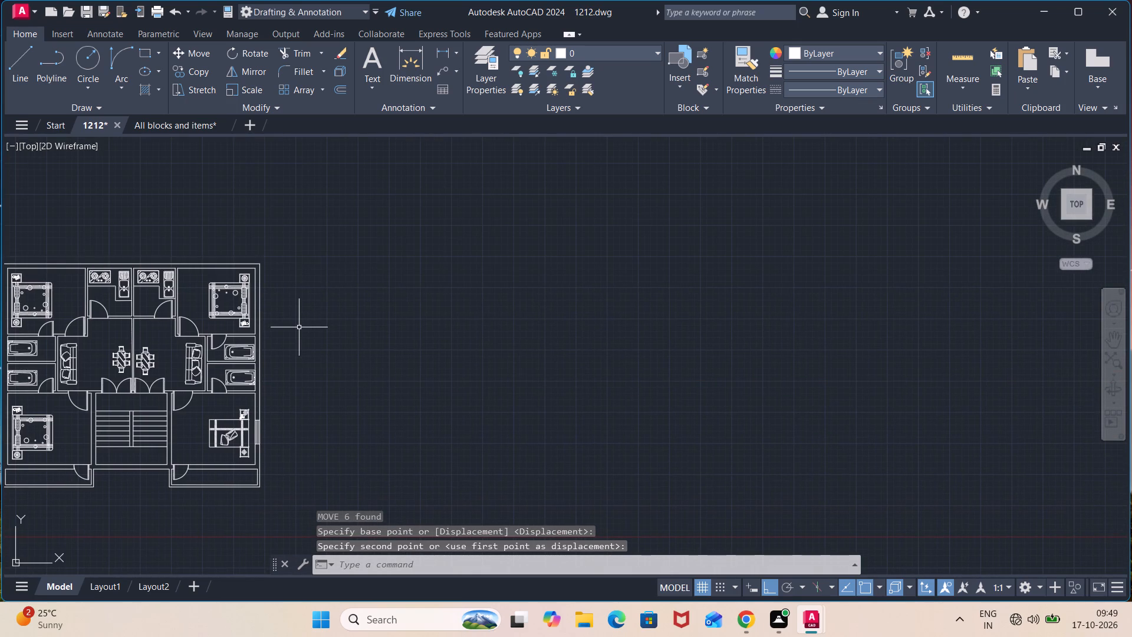
key("l")
key("Return")
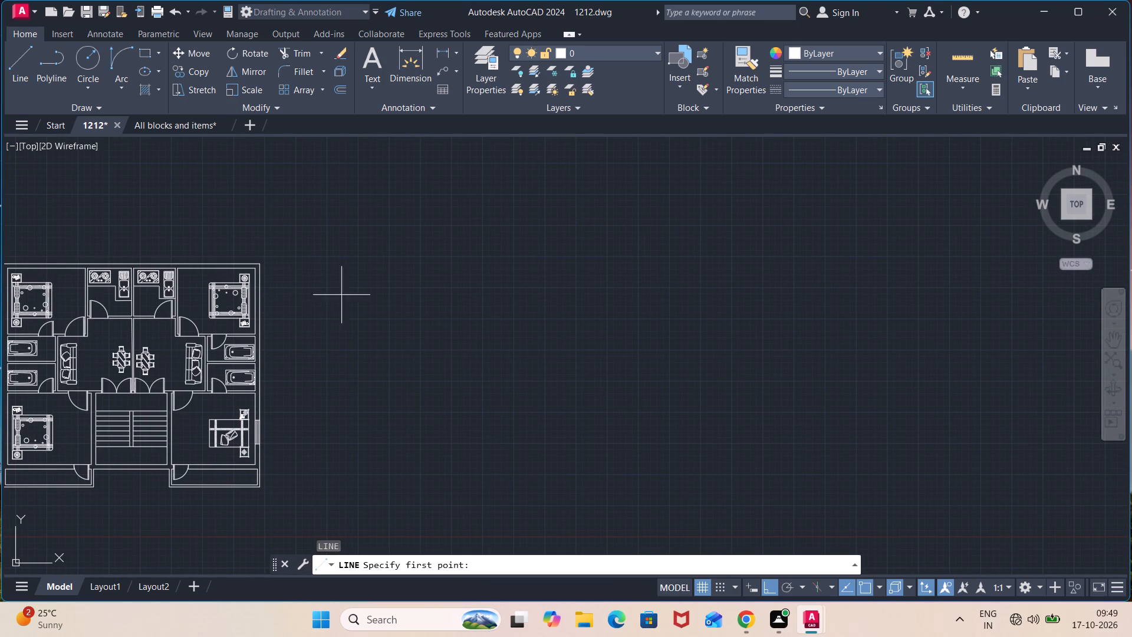
left_click(346, 288)
type("4'")
key("Return")
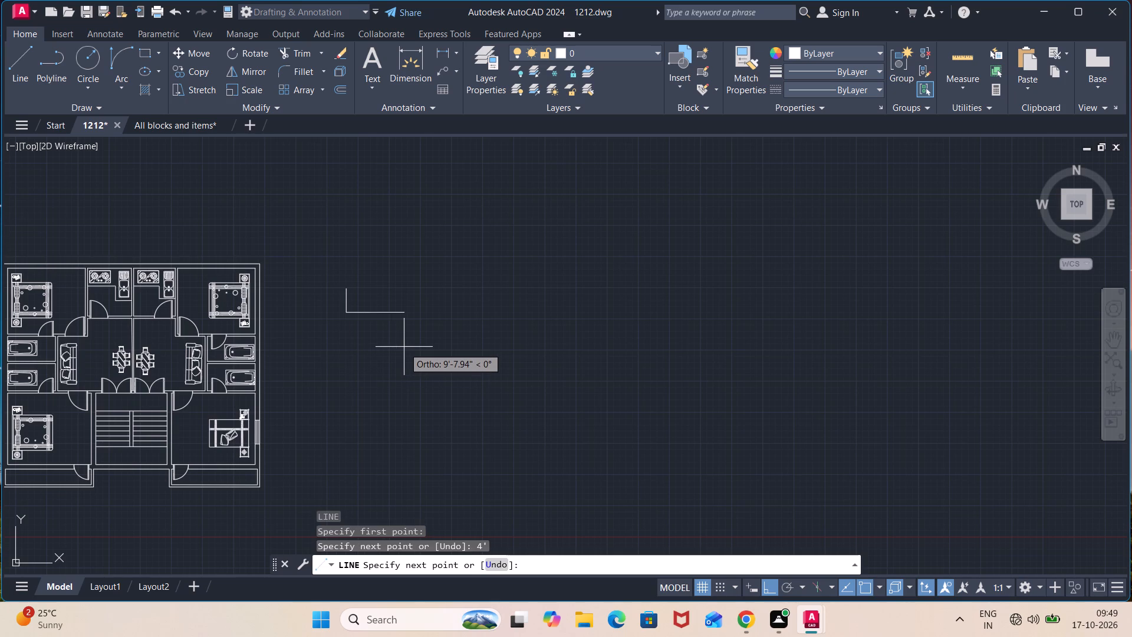
type("9\"")
key("Return")
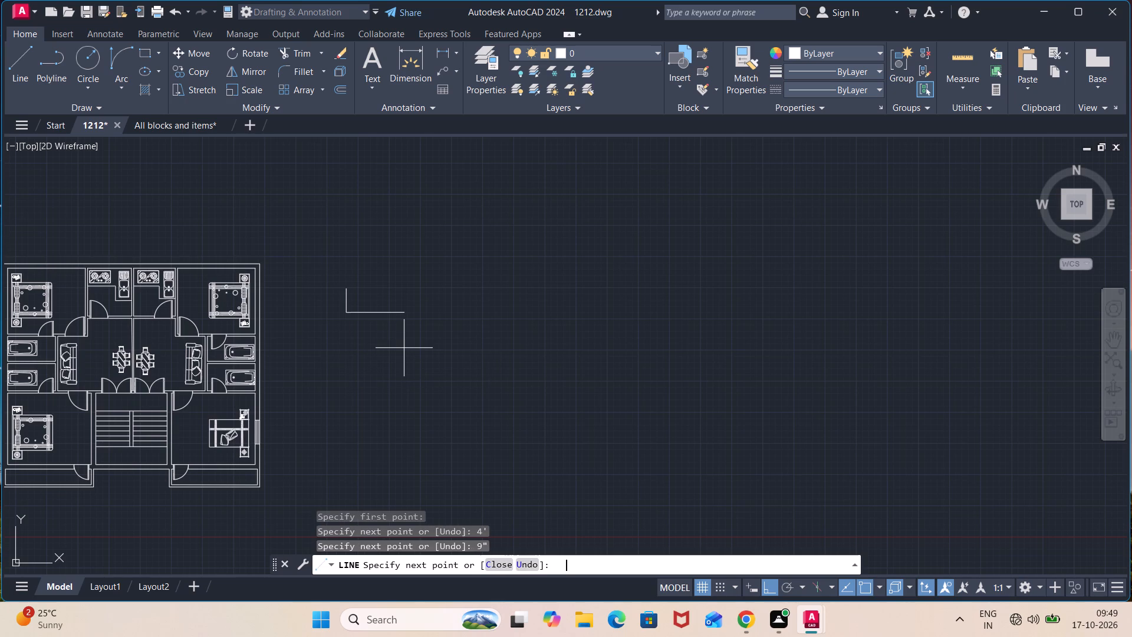
scroll(360, 272, "up", 2)
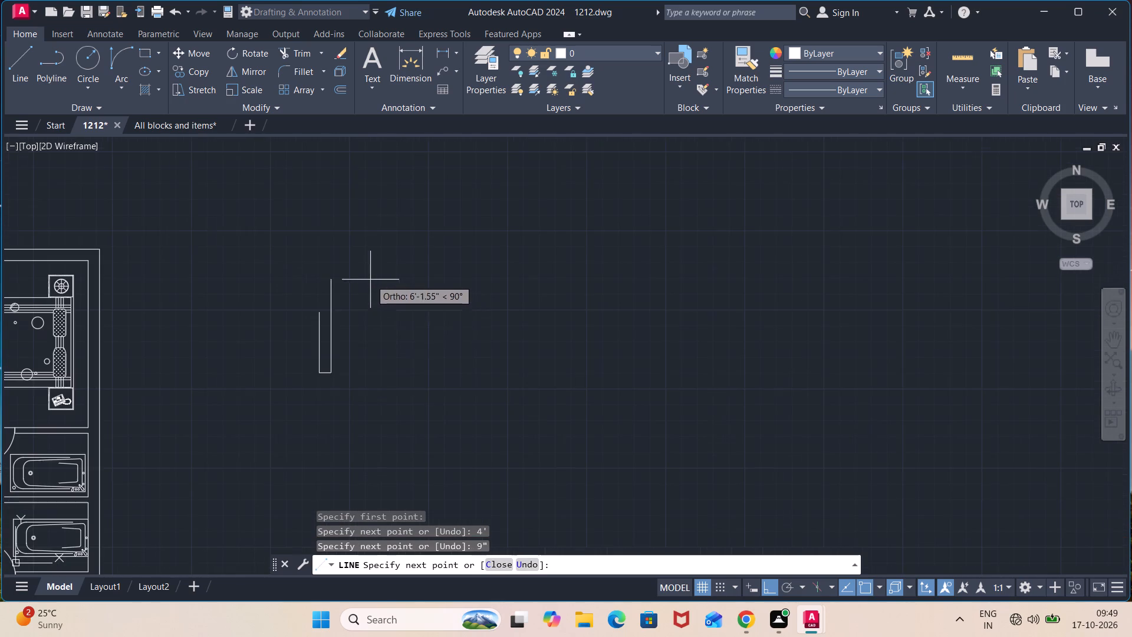
scroll(364, 321, "up", 2)
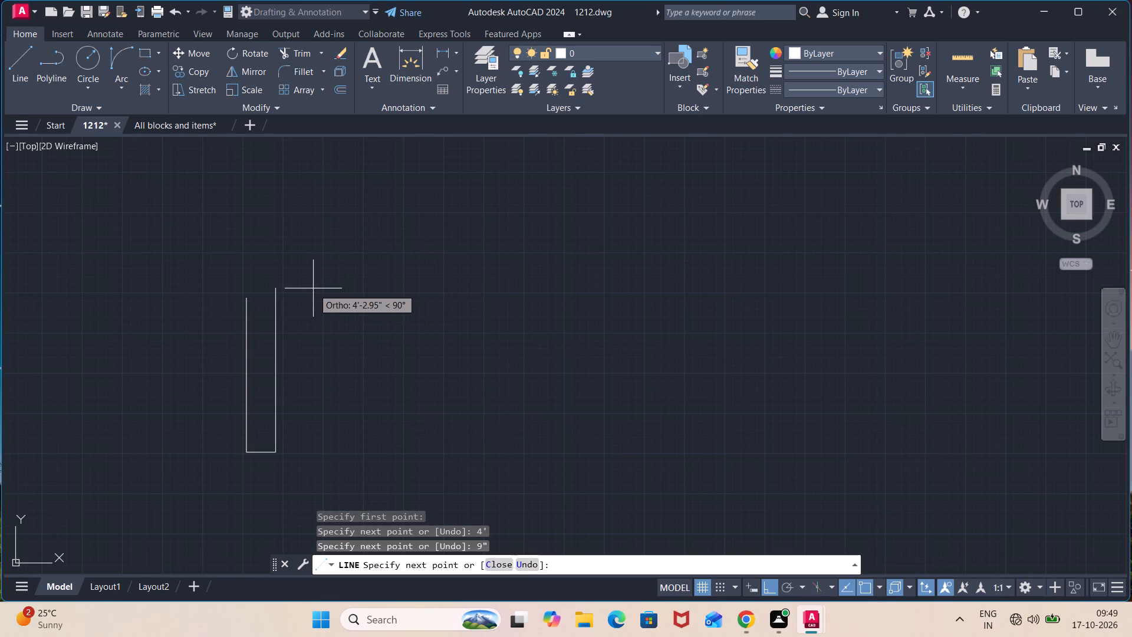
type("4'")
key("Return")
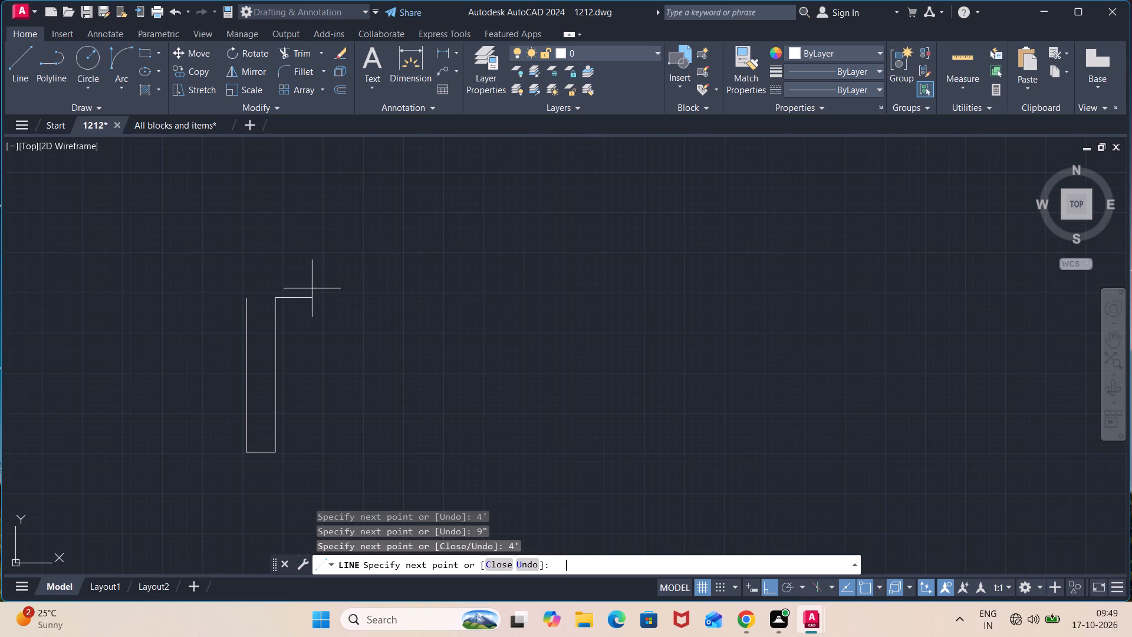
left_click(246, 294)
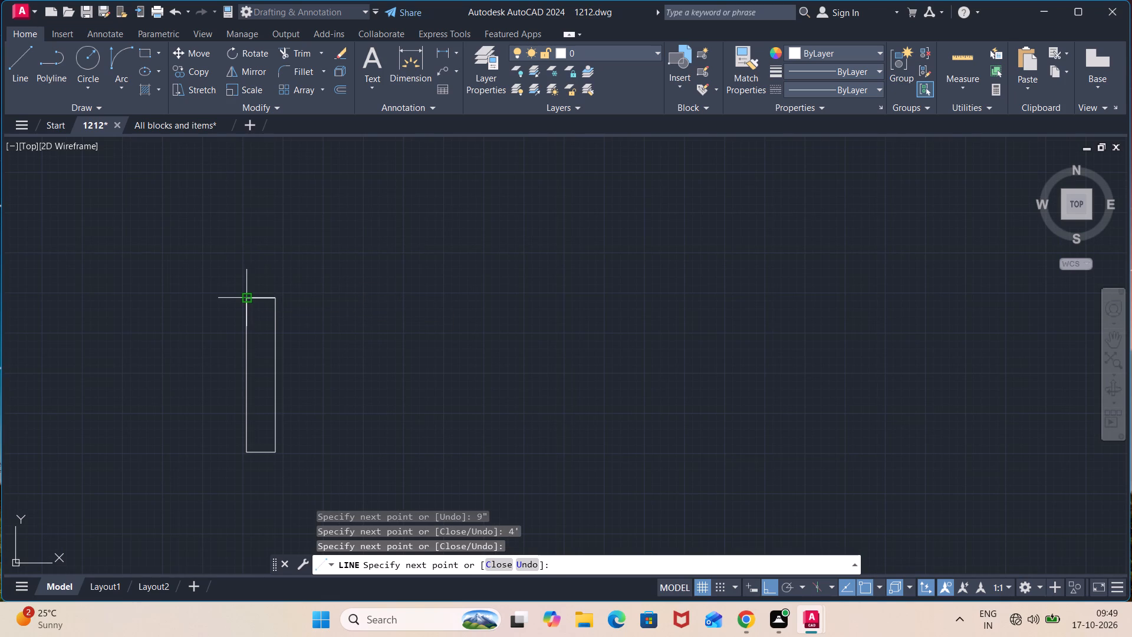
key("Escape")
Draw a vertical centre line through the new rectangle between the midpoints of its short edges.
key("l")
key("Return")
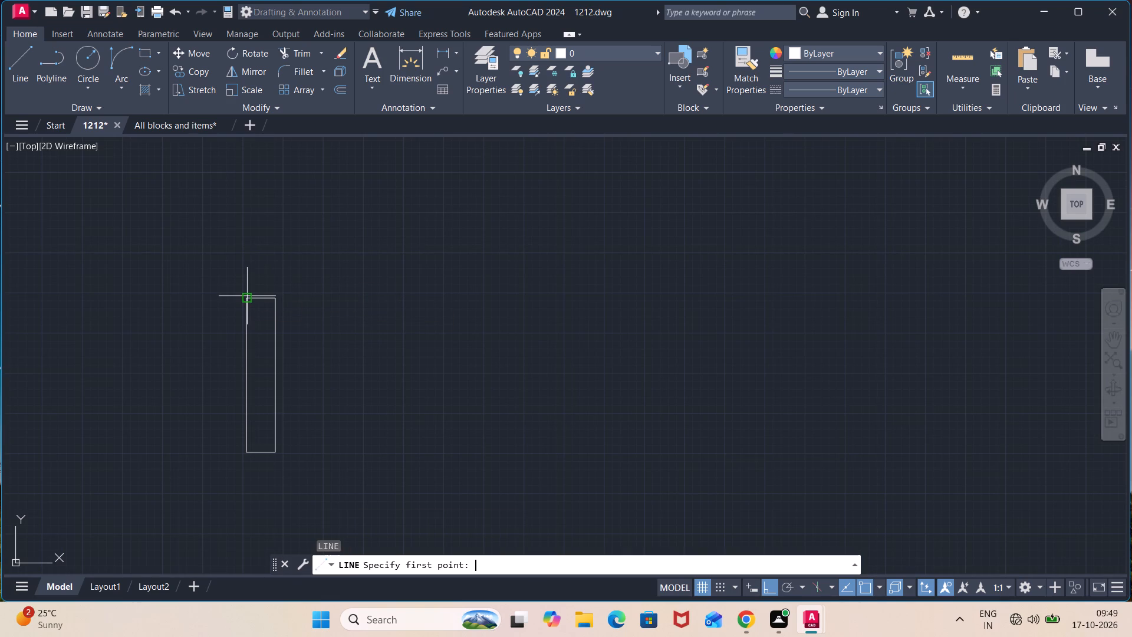
left_click(264, 297)
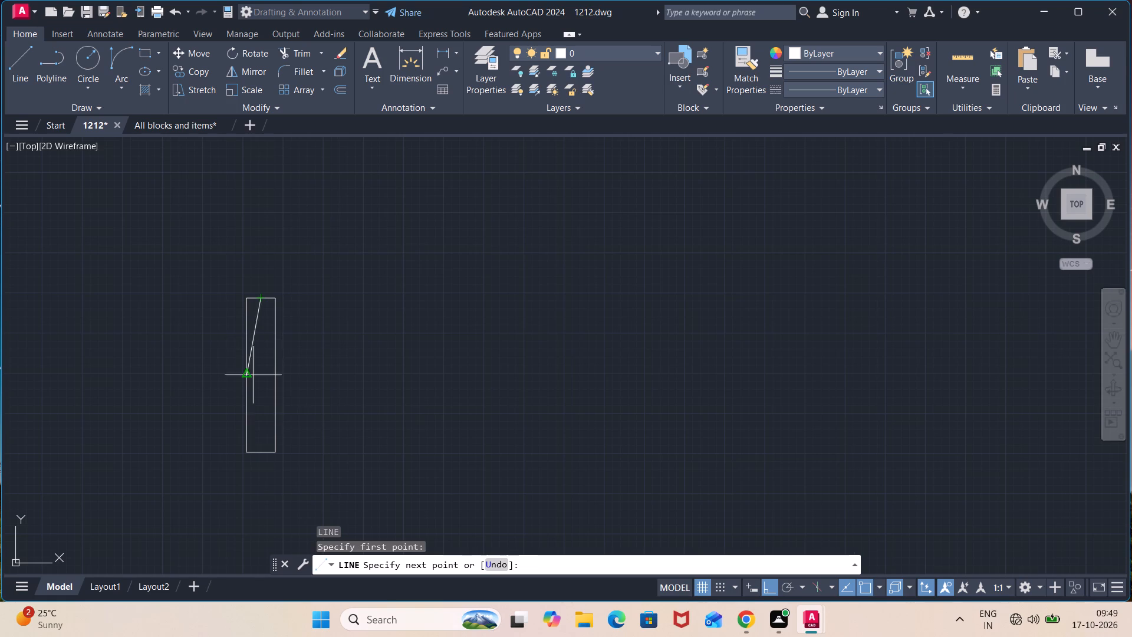
left_click(261, 449)
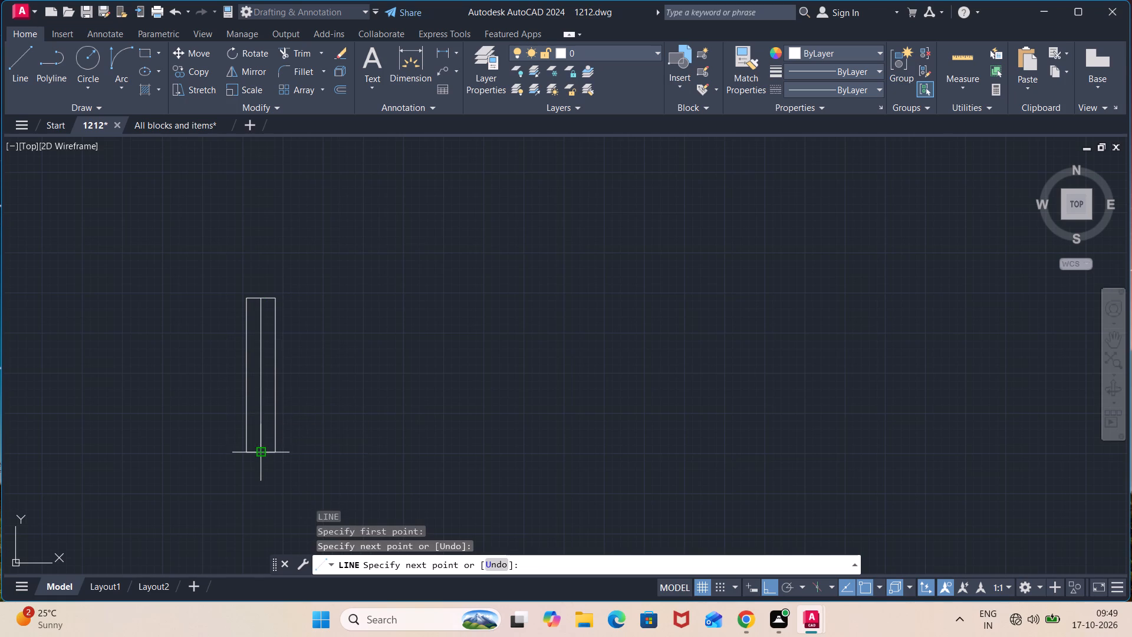
key("Escape")
Offset the new rectangle's centre line 1.5" to both sides and delete the original centre line.
key("o")
key("Return")
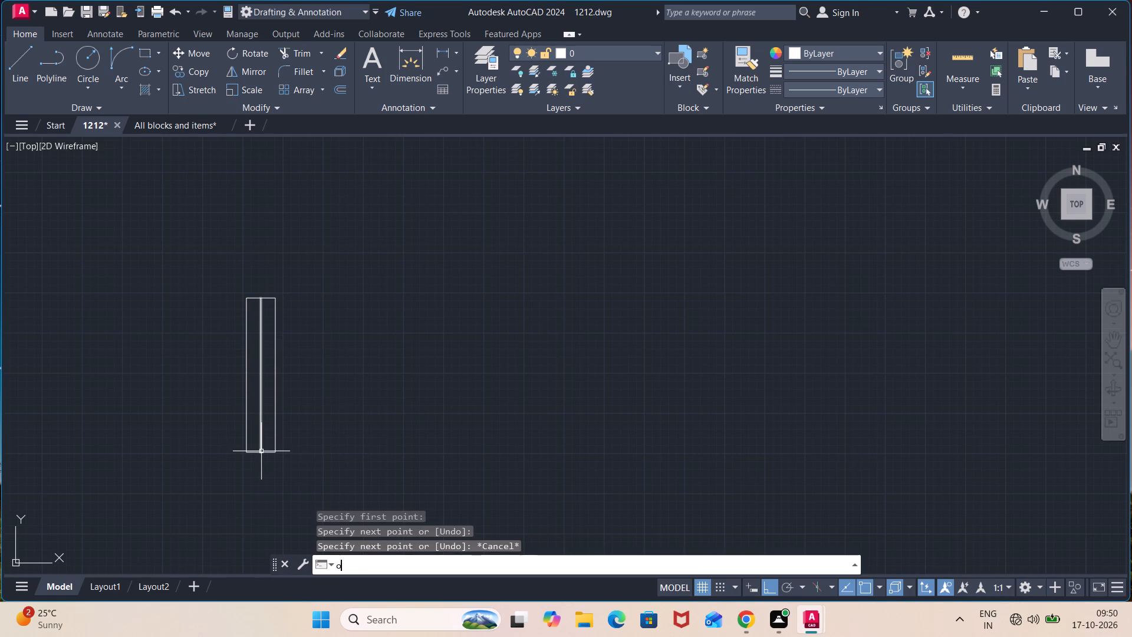
key("Return")
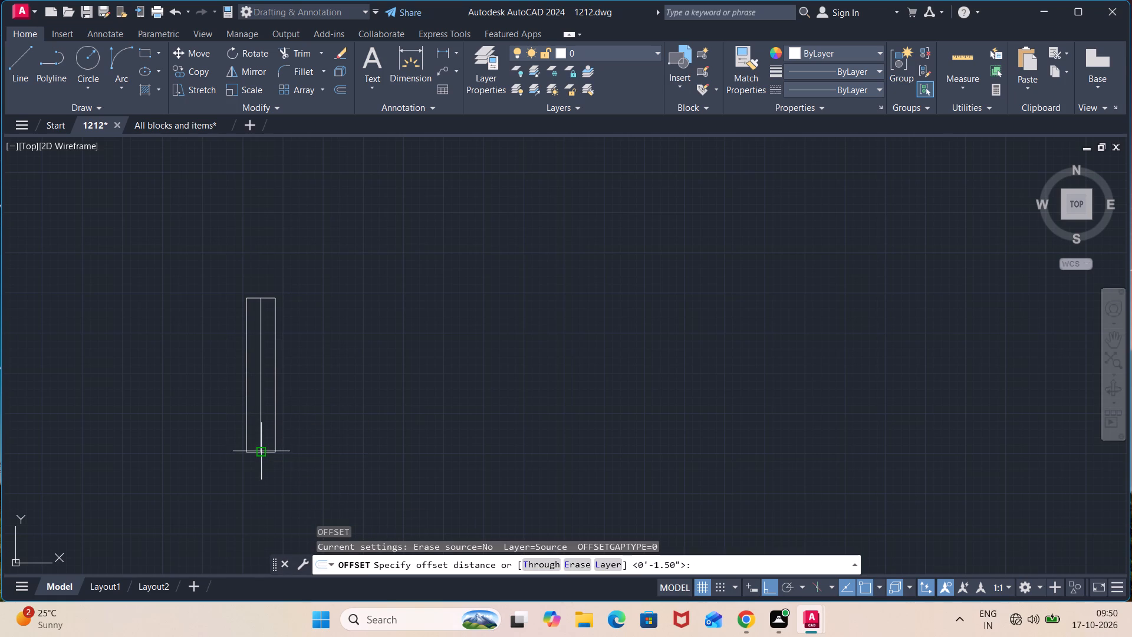
left_click(260, 391)
left_click(273, 387)
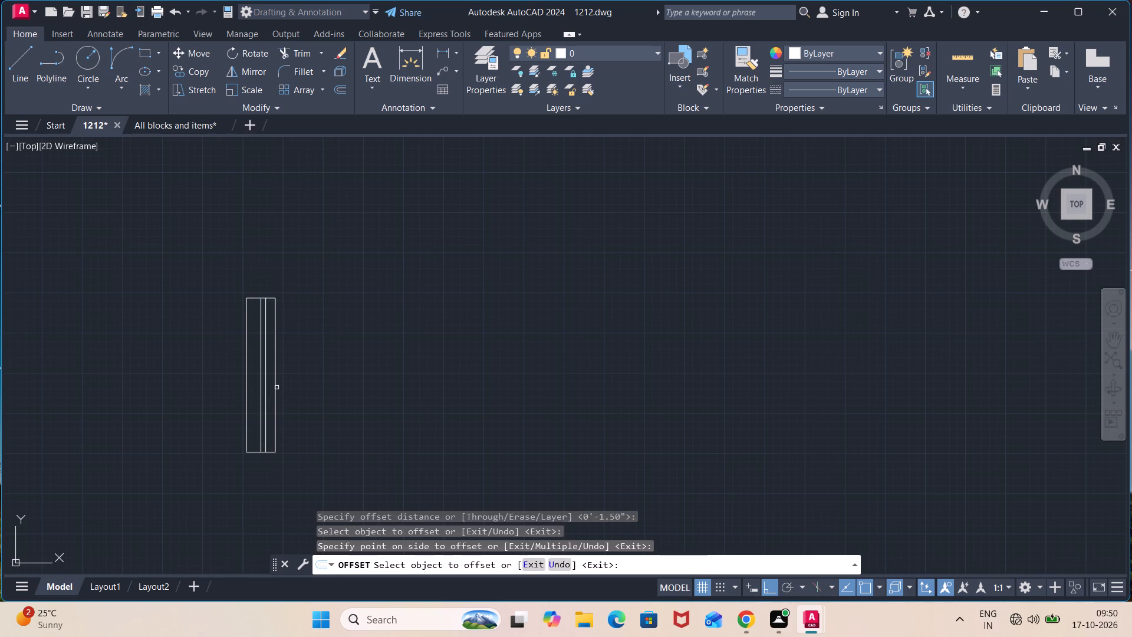
left_click(261, 398)
left_click(249, 400)
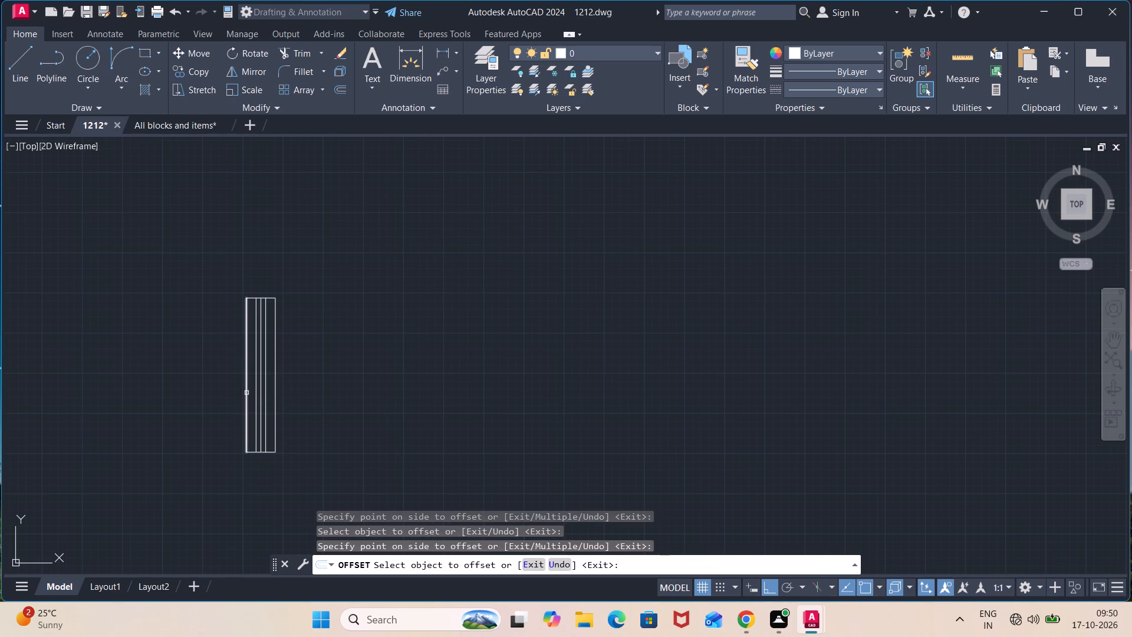
key("Escape")
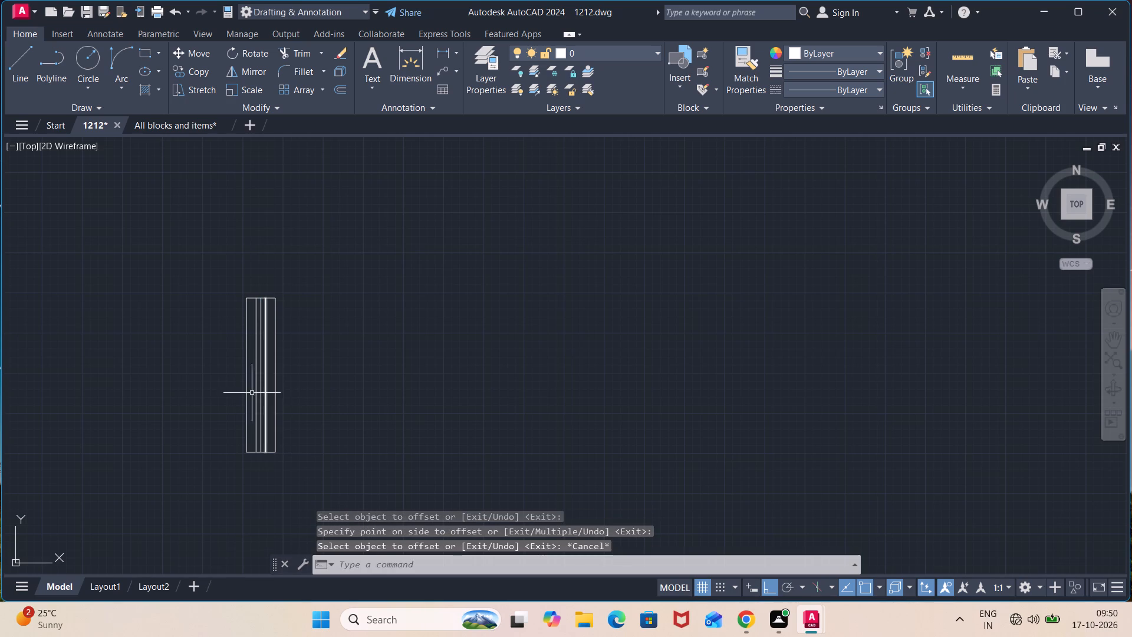
left_click(261, 369)
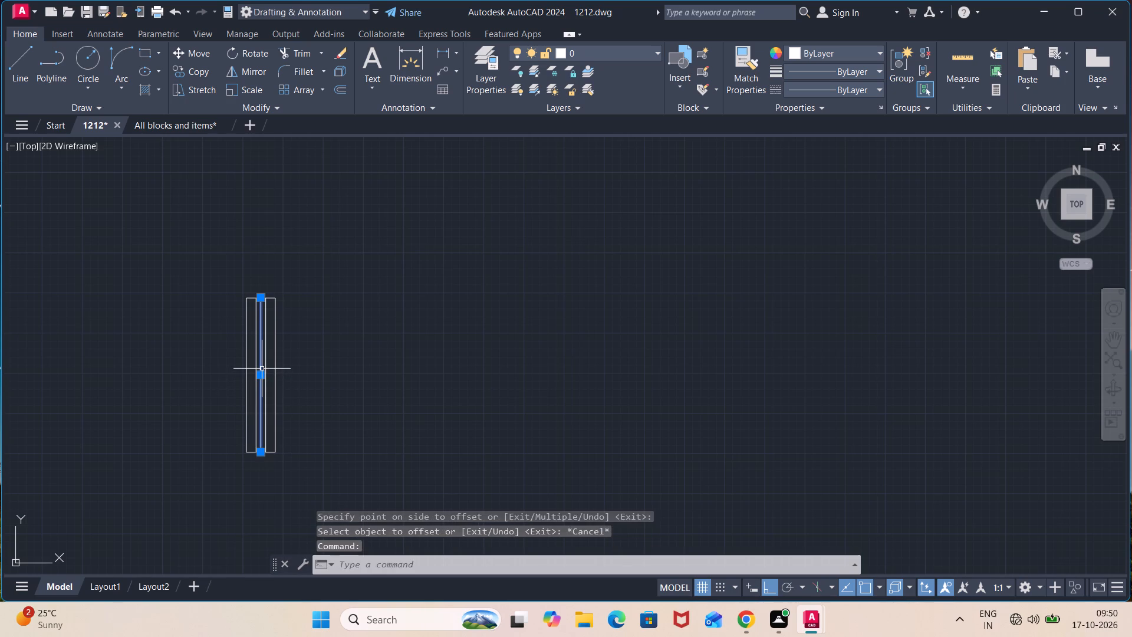
key("Delete")
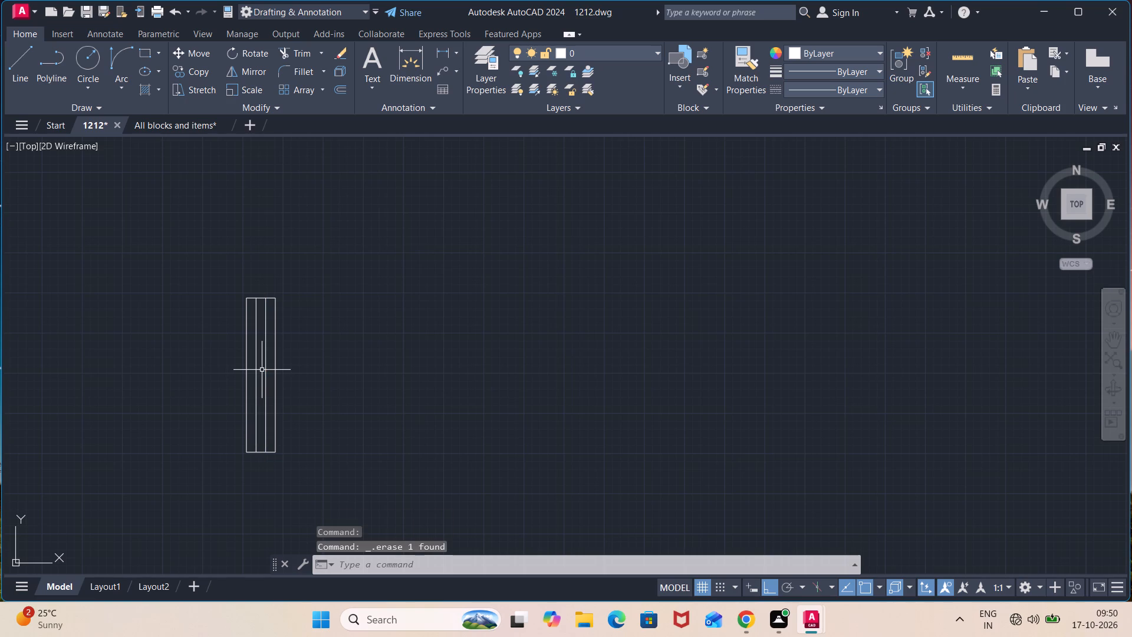
Copy the new upright window symbol into the right outer wall, beside the bed in the upper-right bedroom.
scroll(317, 298, "down", 1)
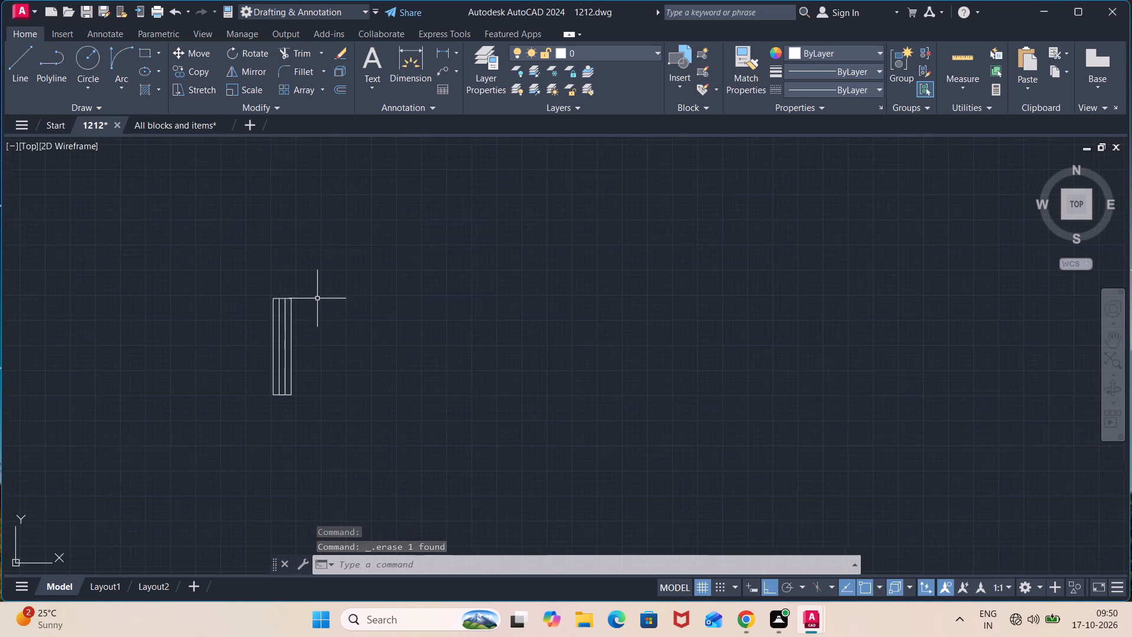
scroll(317, 298, "down", 1)
left_click(323, 279)
left_click(244, 407)
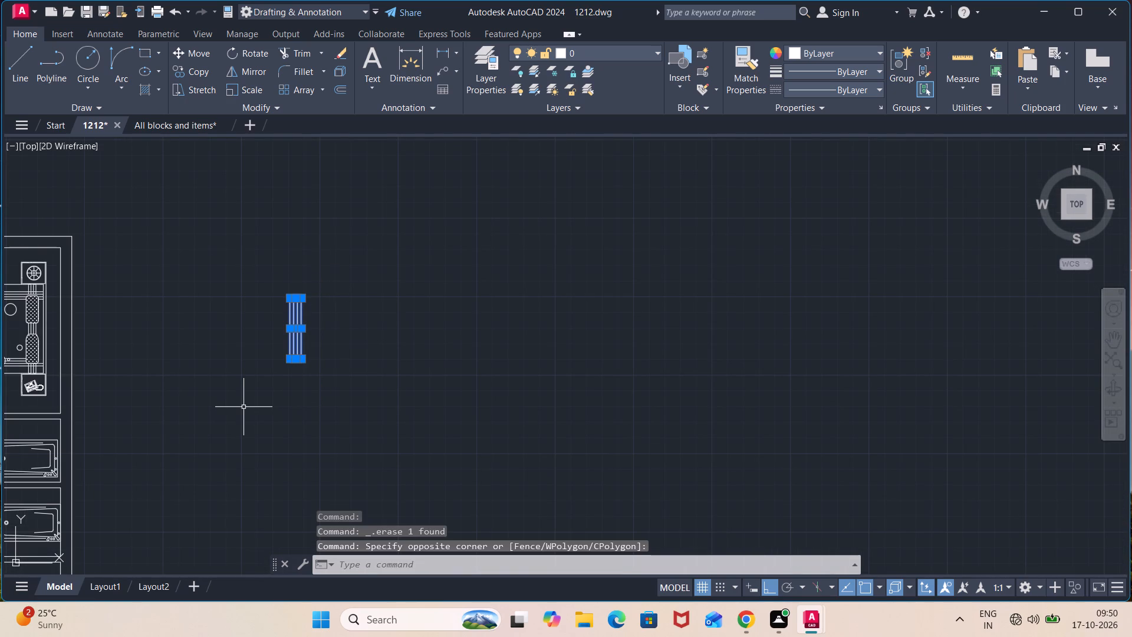
type("co")
key("Return")
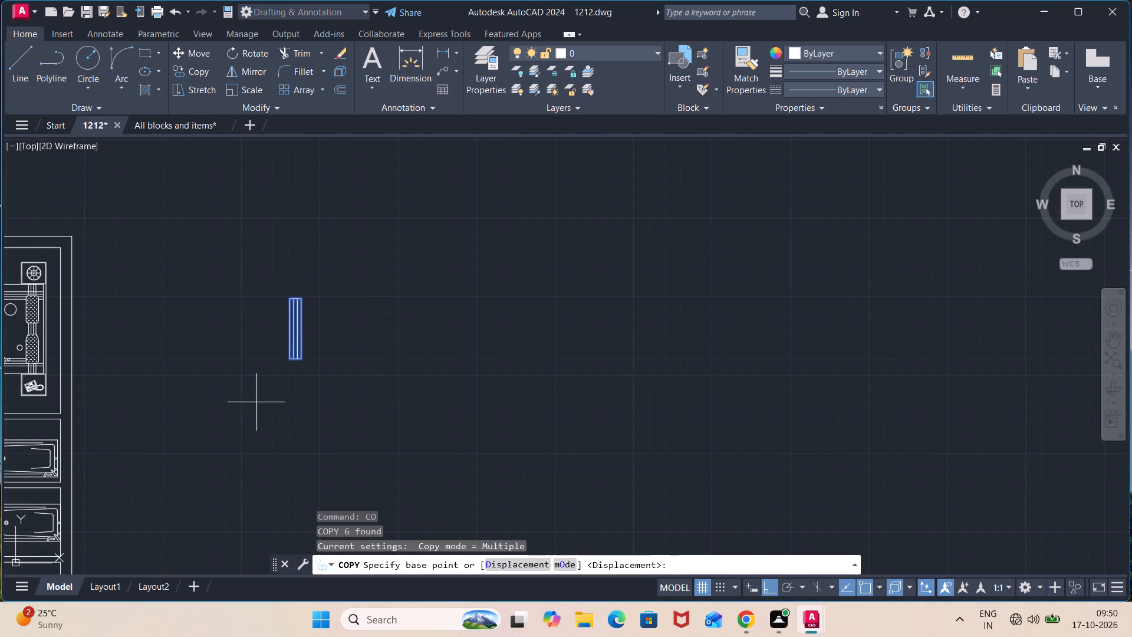
scroll(281, 365, "up", 2)
left_click(306, 352)
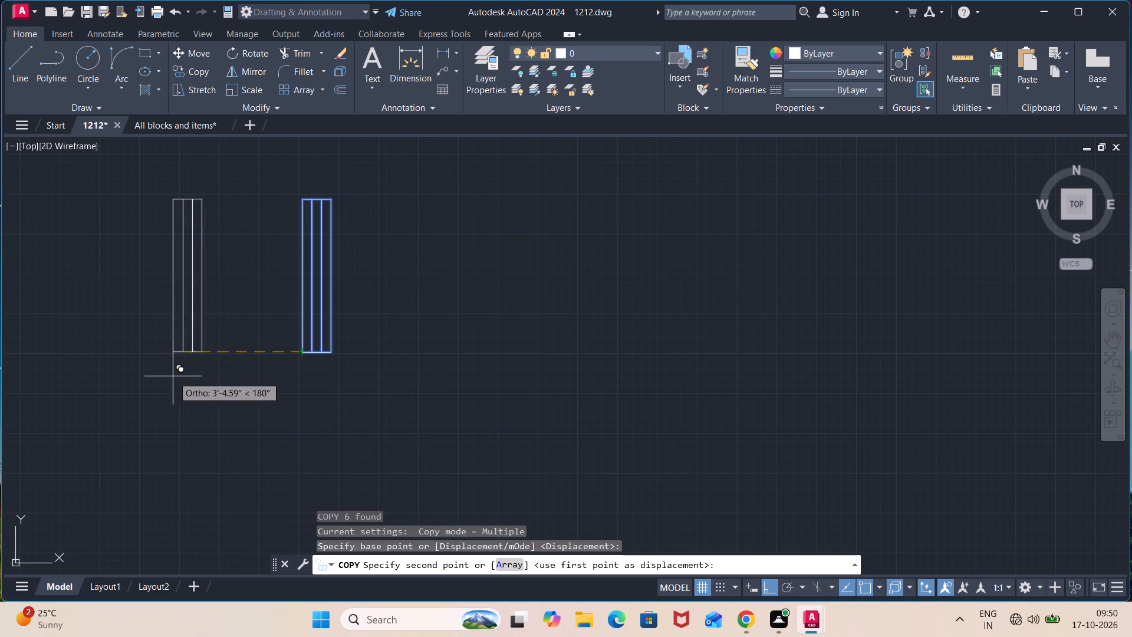
scroll(119, 376, "down", 2)
middle_click_drag(60, 363, 292, 325)
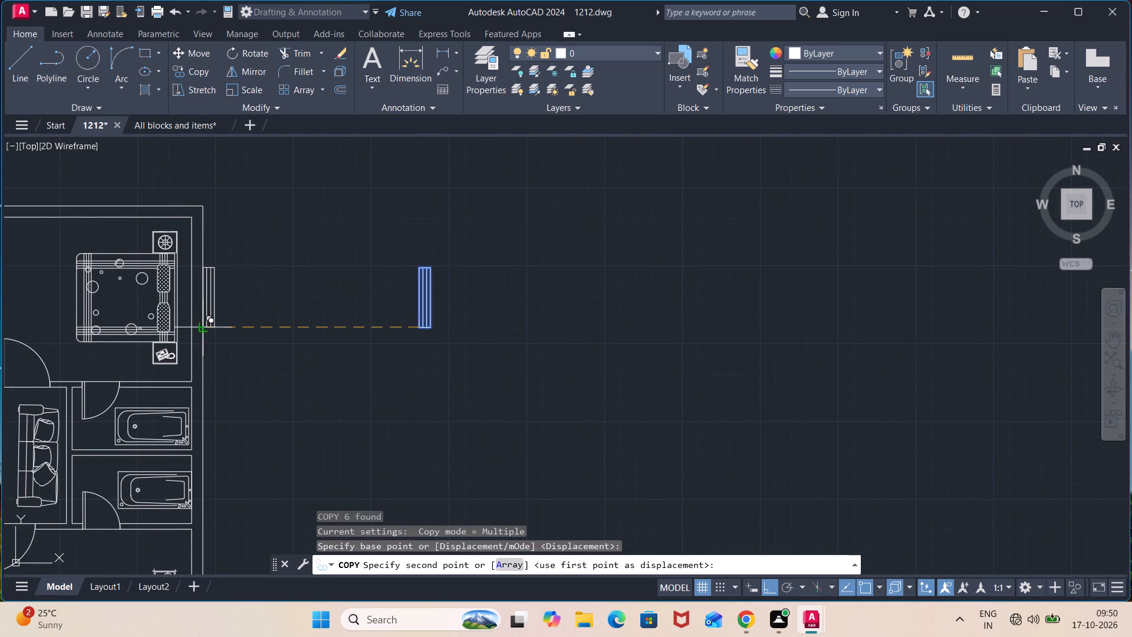
left_click(189, 330)
Place two more copies of the upright window in the left outer wall, beside the upper-left and lower-left bedroom beds.
scroll(141, 341, "down", 1)
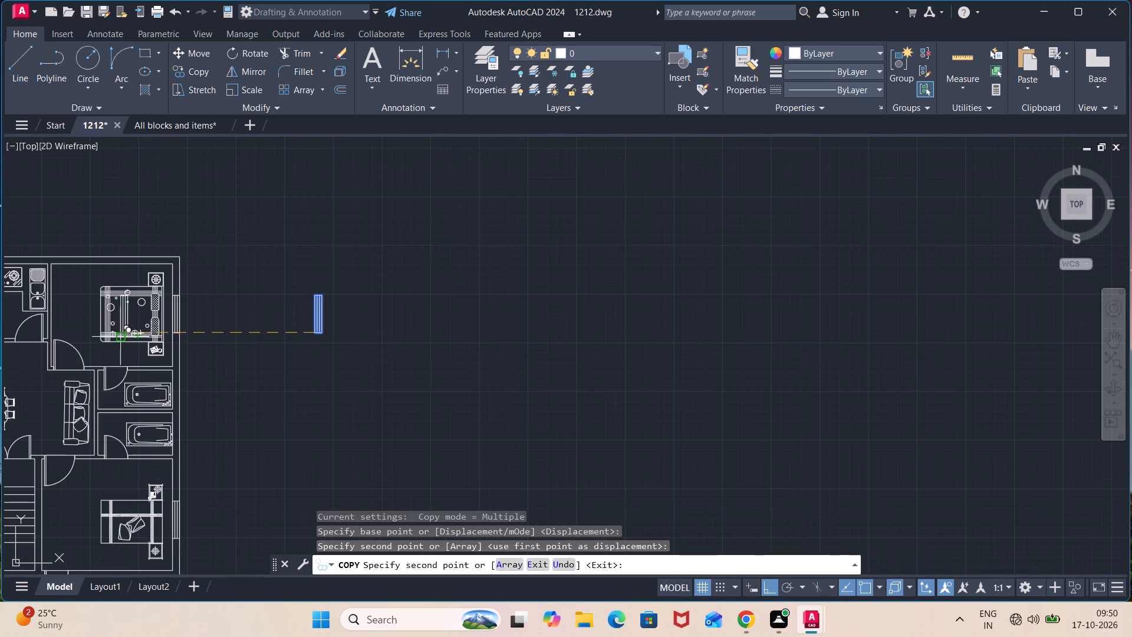
middle_click_drag(91, 324, 423, 288)
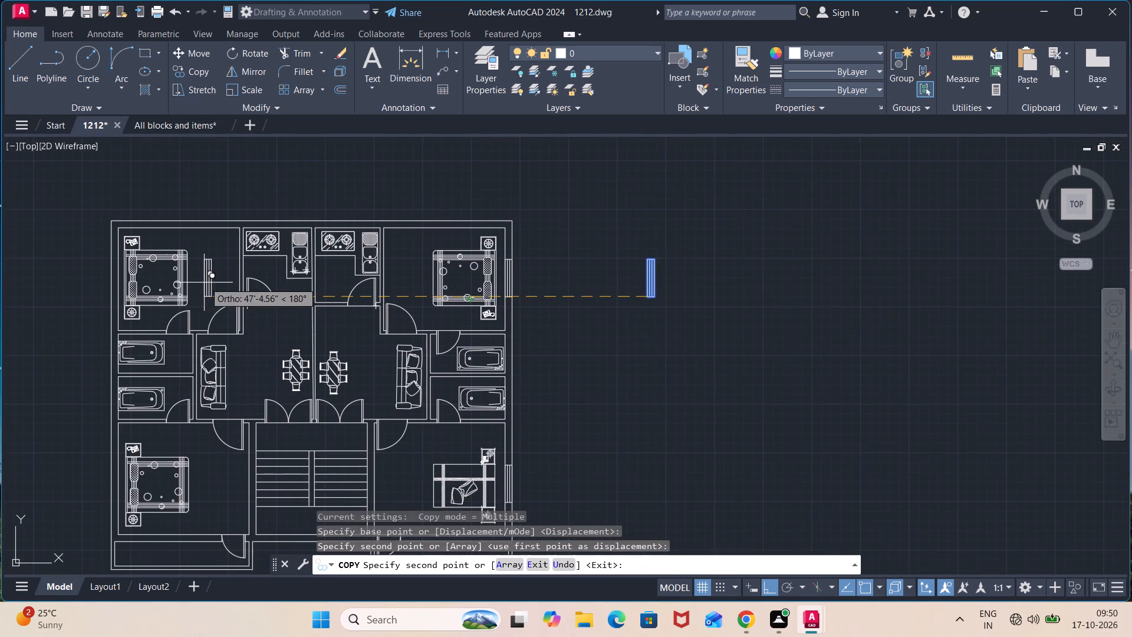
middle_click_drag(203, 283, 246, 285)
scroll(142, 279, "up", 2)
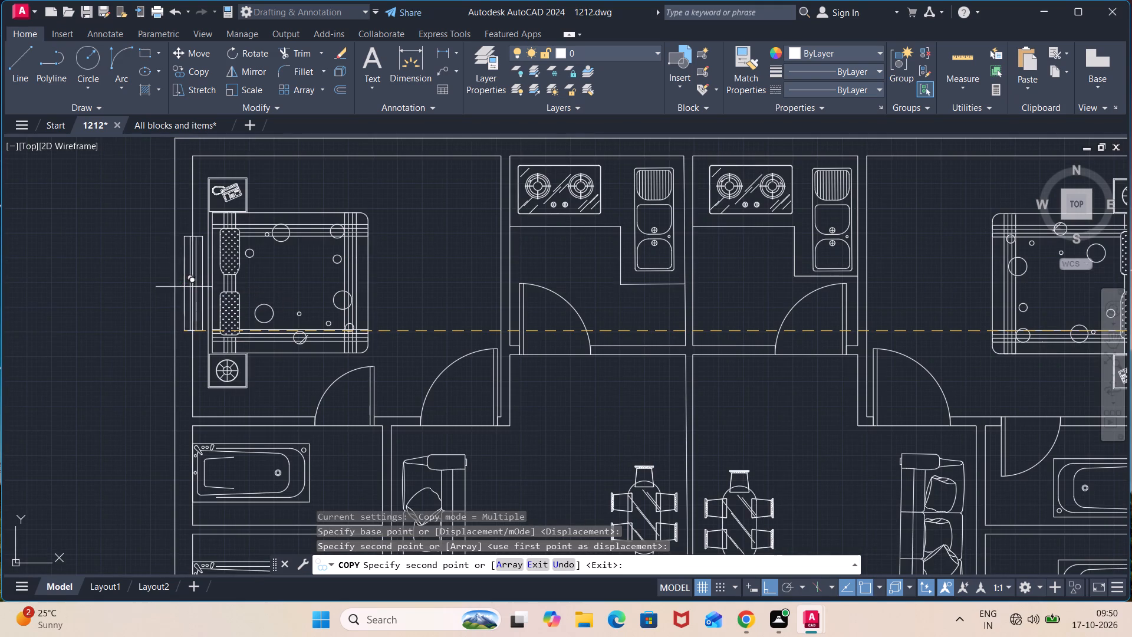
left_click(170, 309)
scroll(250, 321, "down", 2)
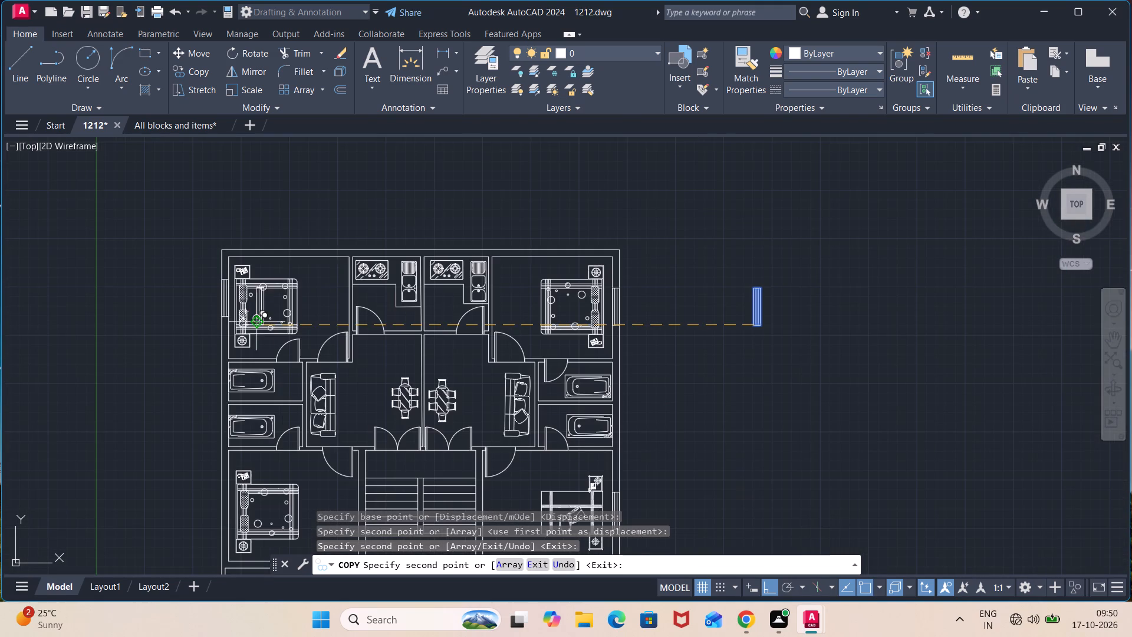
middle_click_drag(331, 309, 350, 64)
scroll(255, 270, "up", 2)
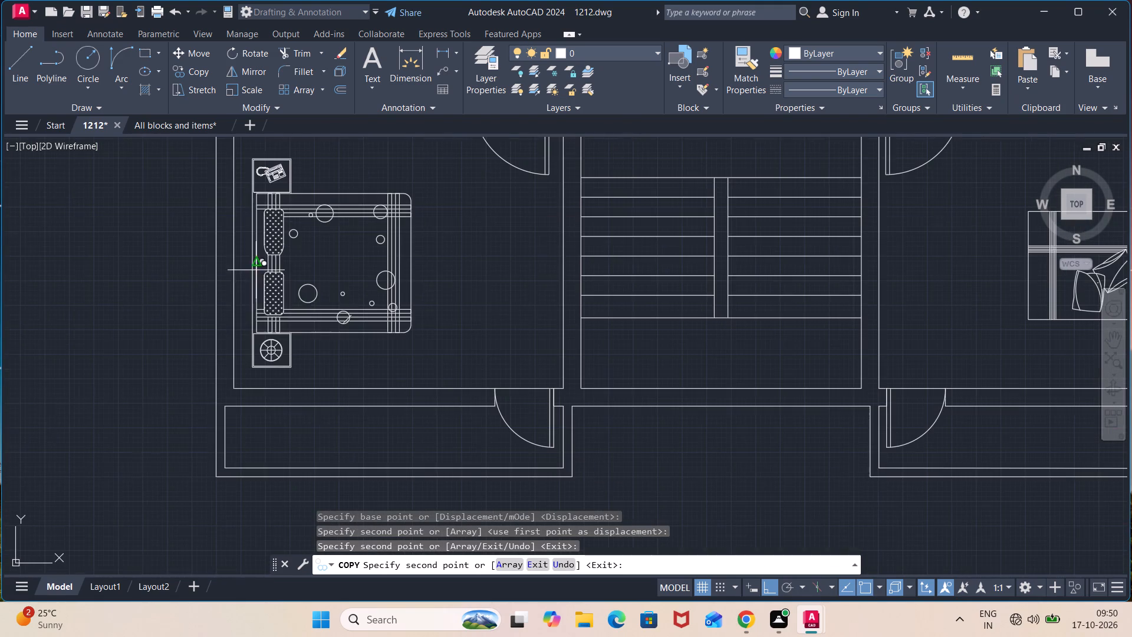
left_click(213, 314)
scroll(375, 271, "down", 2)
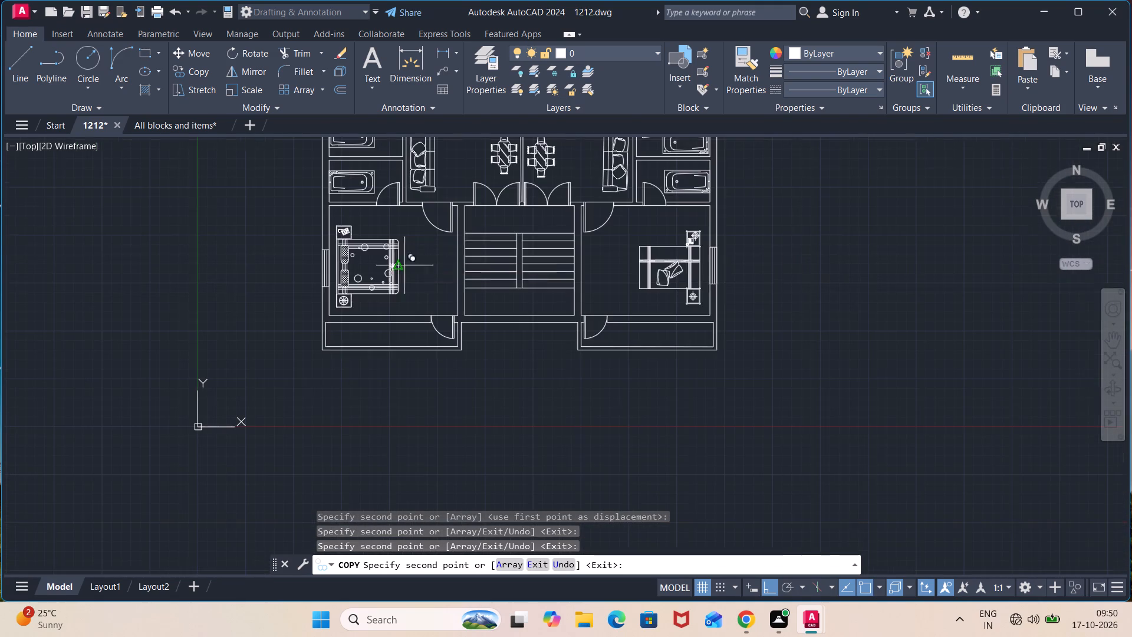
middle_click_drag(463, 244, 328, 405)
key("Escape")
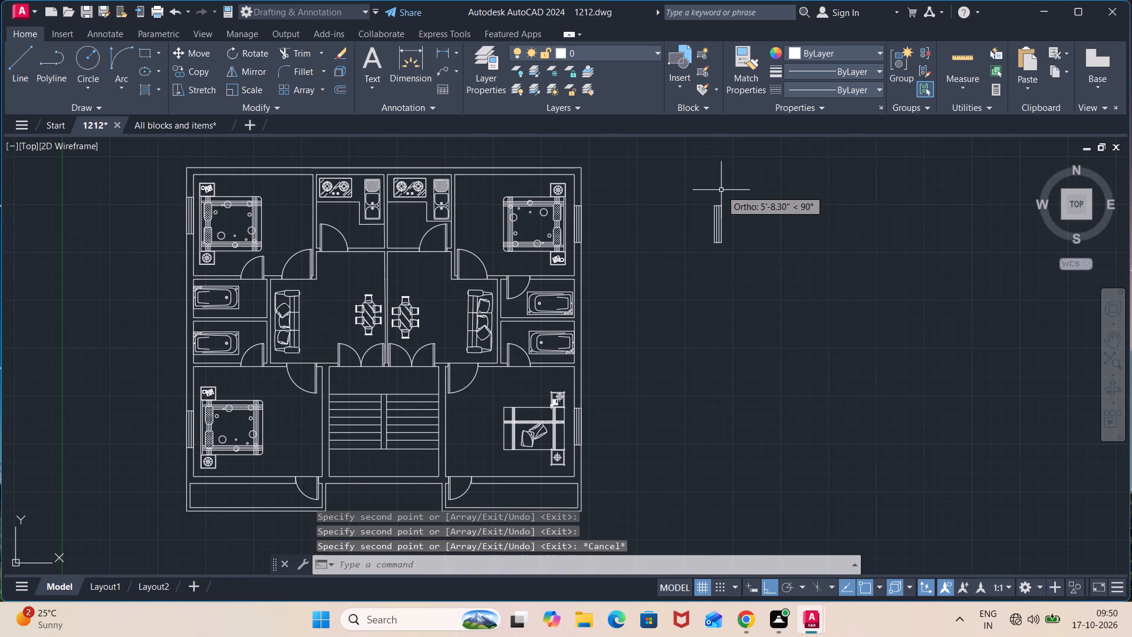
Rotate the spare window symbol outside the plan by 90° about its lower corner so it lies horizontally.
left_click(751, 191)
left_click(695, 292)
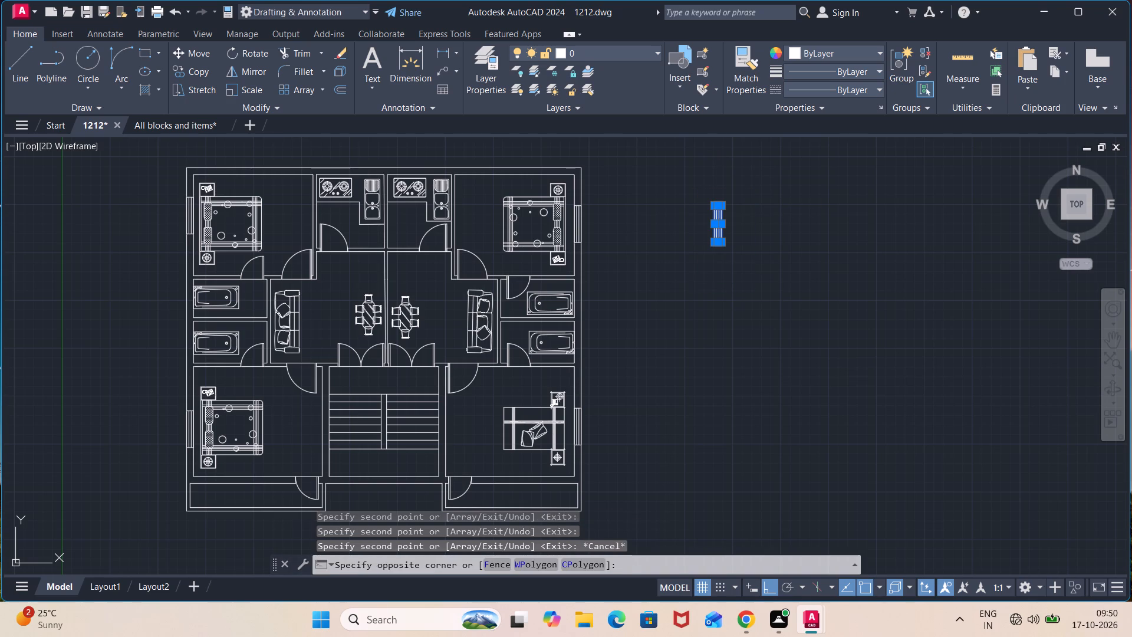
type("ro")
key("Return")
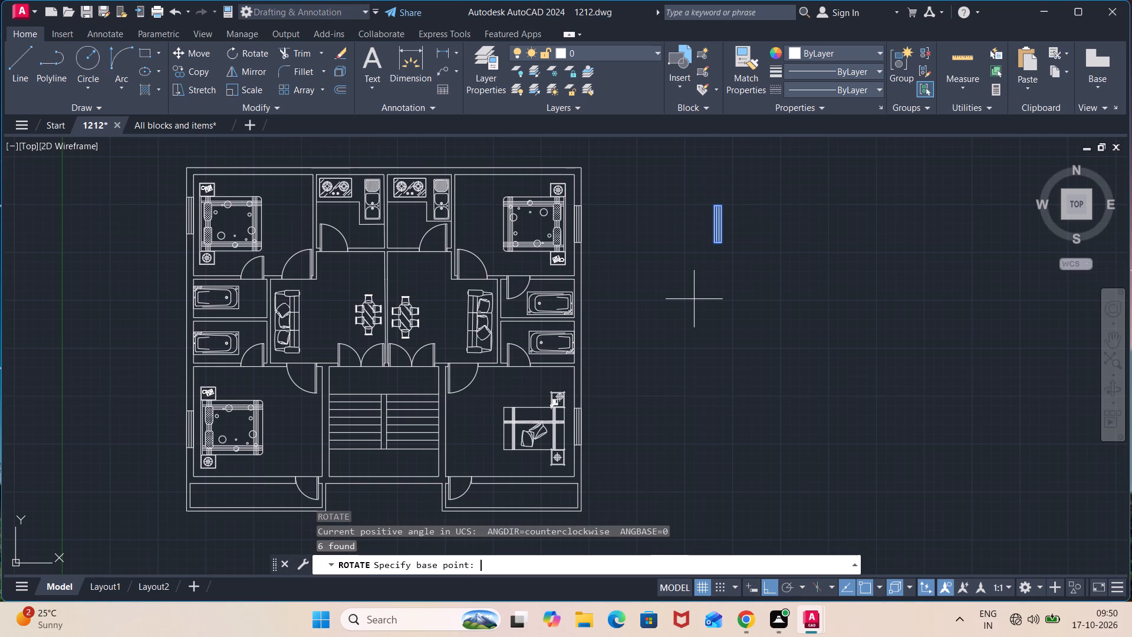
left_click(711, 242)
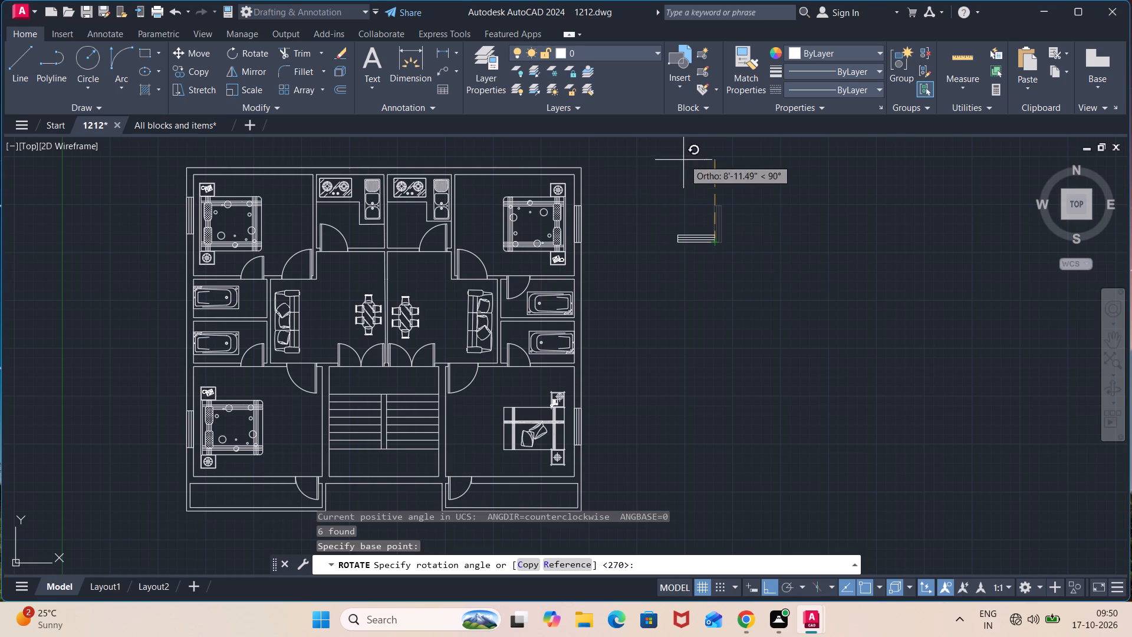
left_click(703, 159)
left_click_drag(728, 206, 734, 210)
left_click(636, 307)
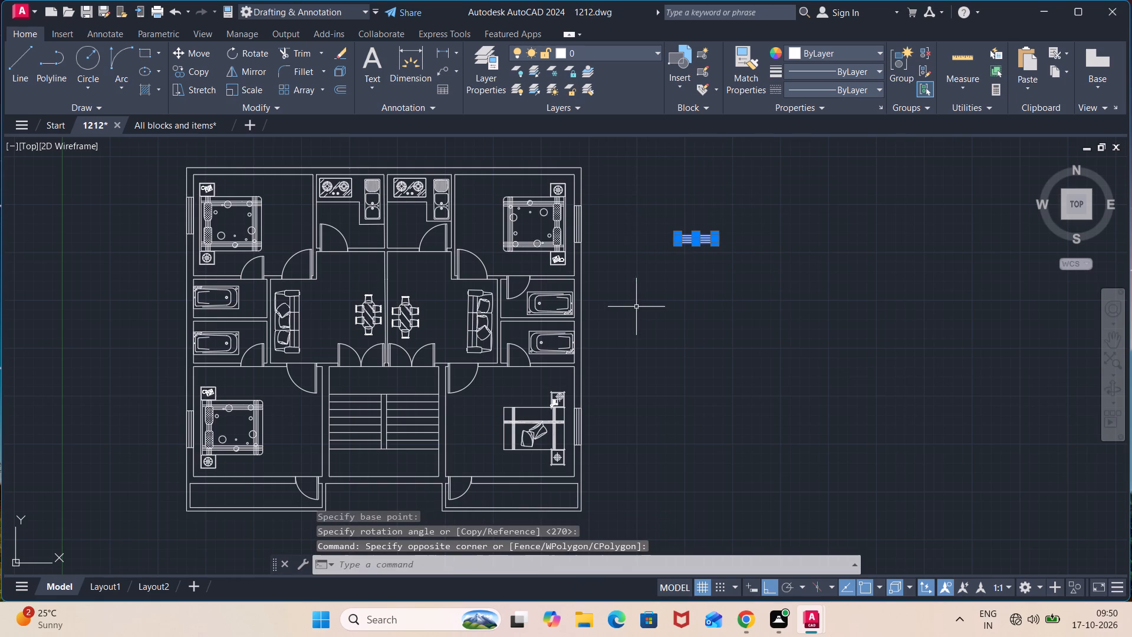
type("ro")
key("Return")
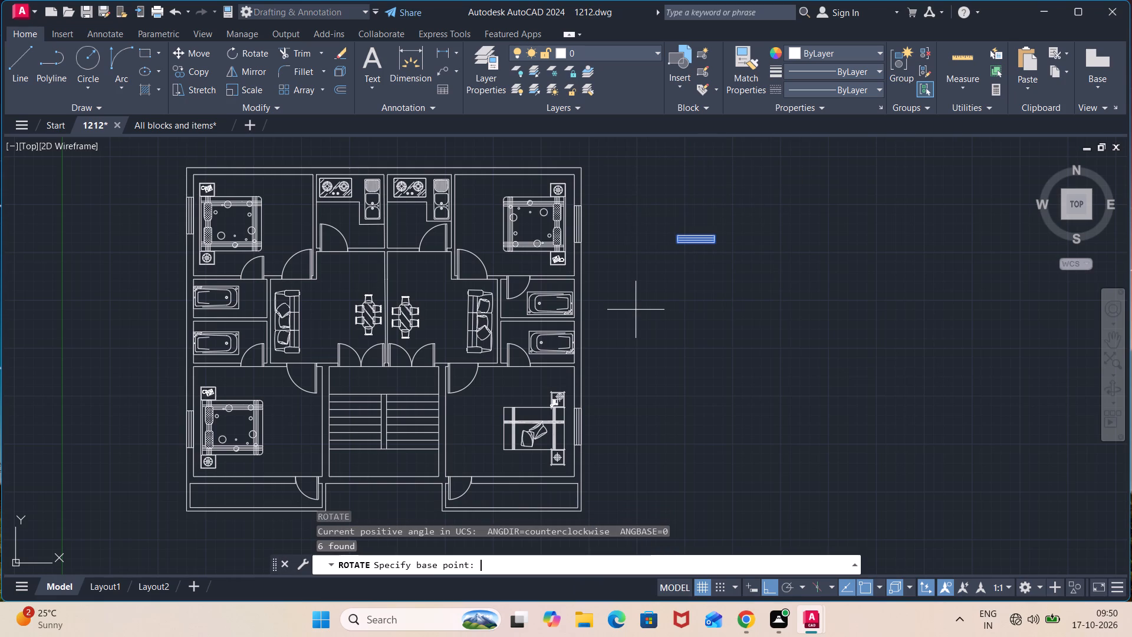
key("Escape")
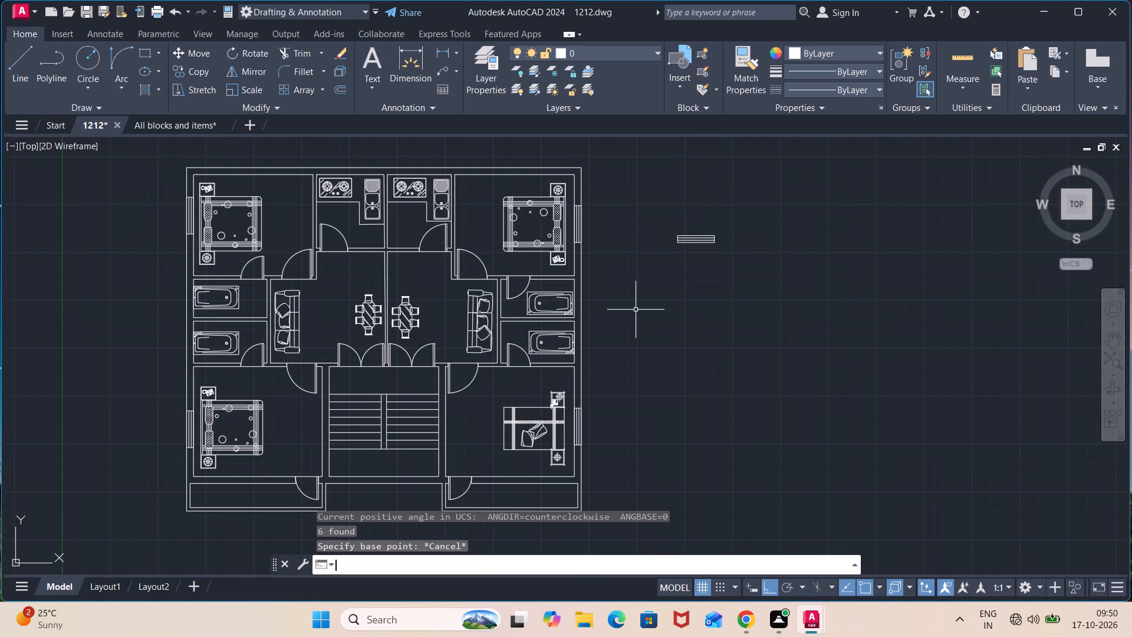
Copy the horizontal window symbol into the top outer wall of the upper-right and upper-left bedrooms.
left_click(759, 212)
left_click(636, 283)
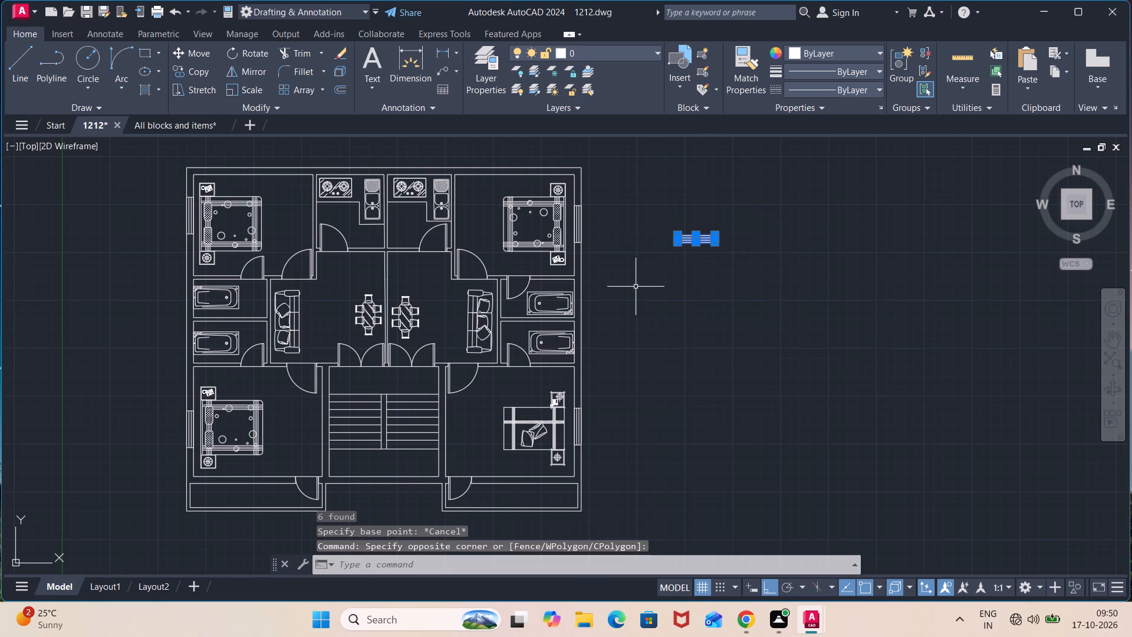
type("cpo")
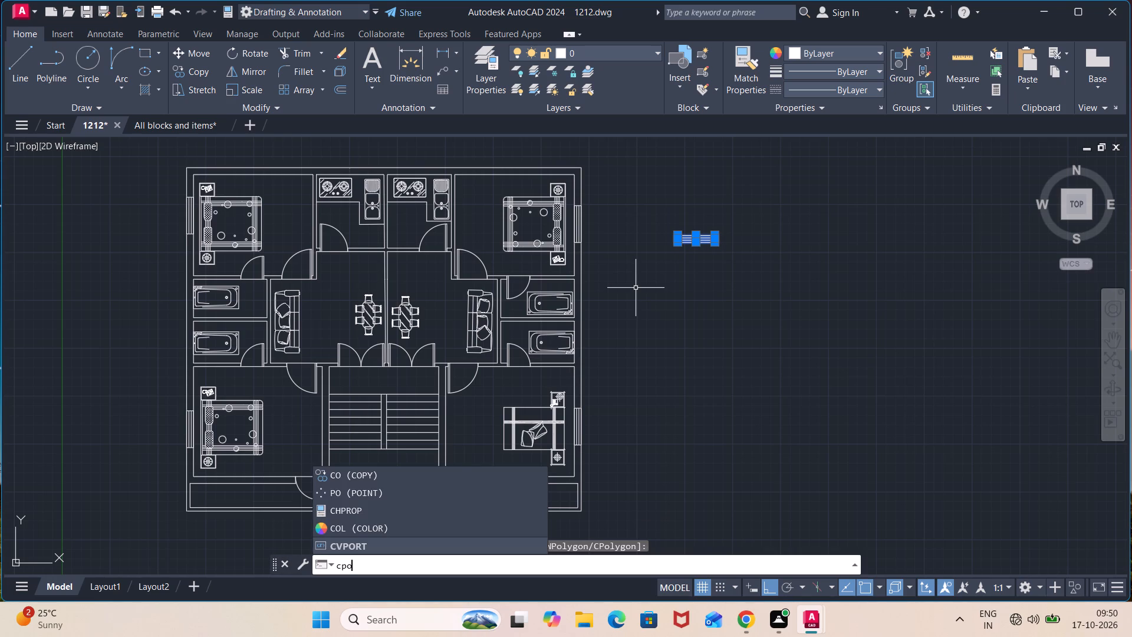
key("BackSpace")
key("BackSpace")
key("o")
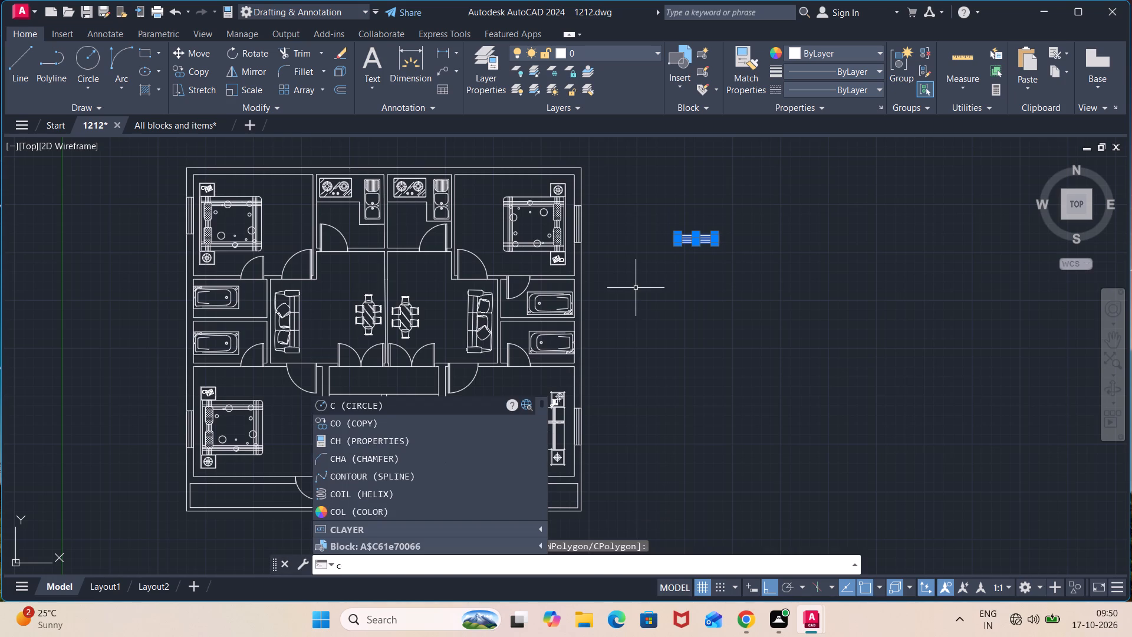
key("Return")
scroll(679, 245, "up", 2)
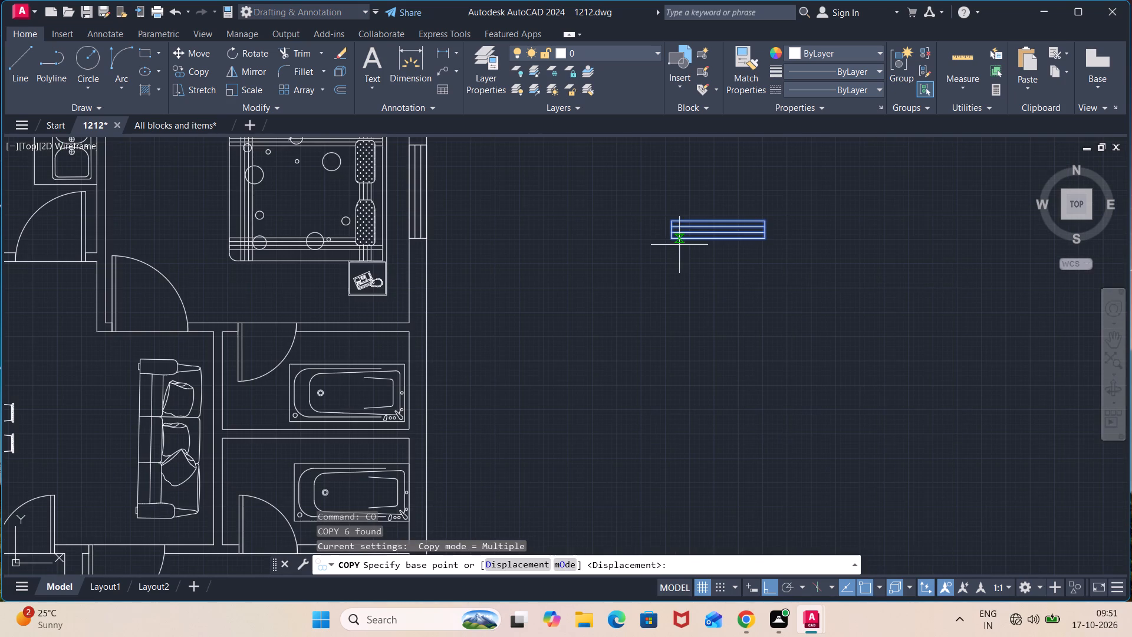
left_click(672, 242)
middle_click_drag(558, 252, 541, 334)
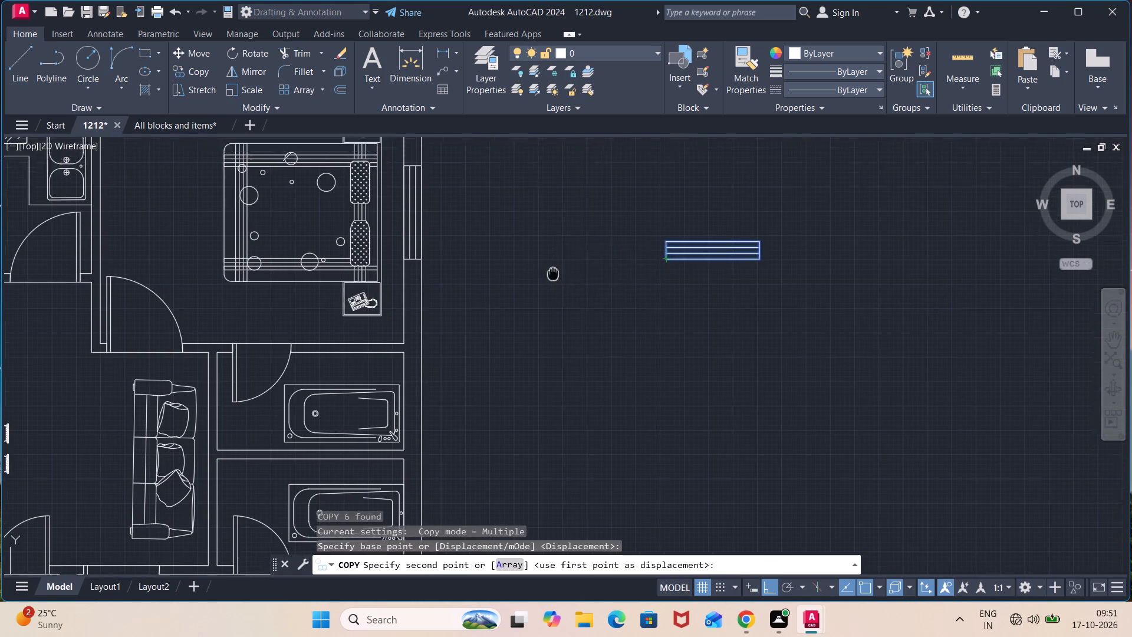
middle_click_drag(541, 334, 538, 443)
left_click(225, 253)
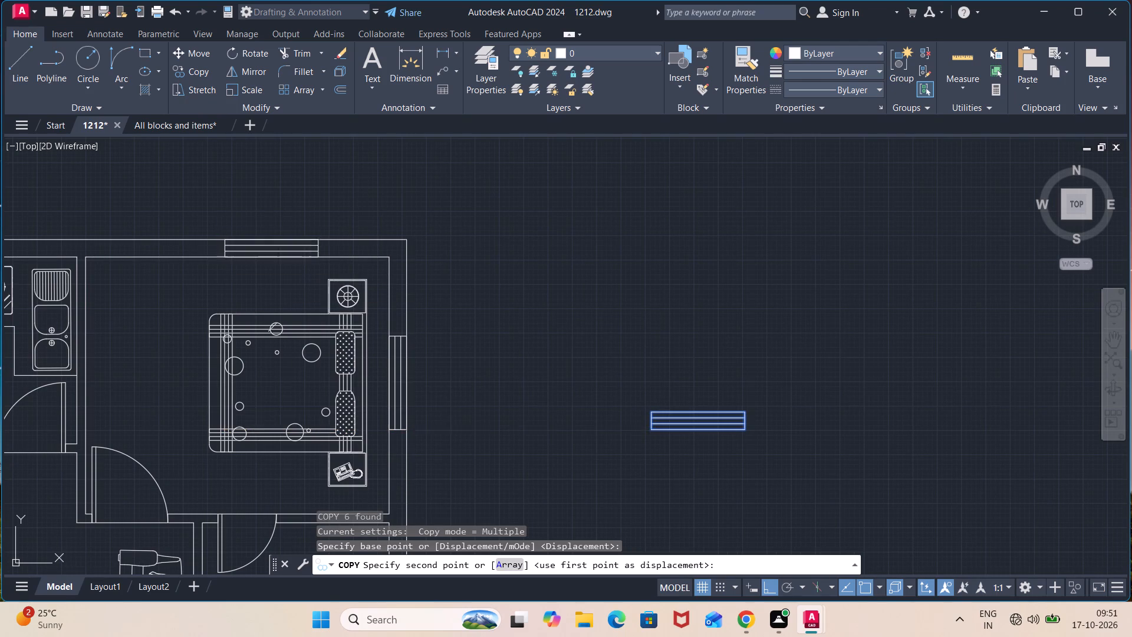
middle_click_drag(146, 266, 550, 251)
middle_click_drag(241, 234, 381, 252)
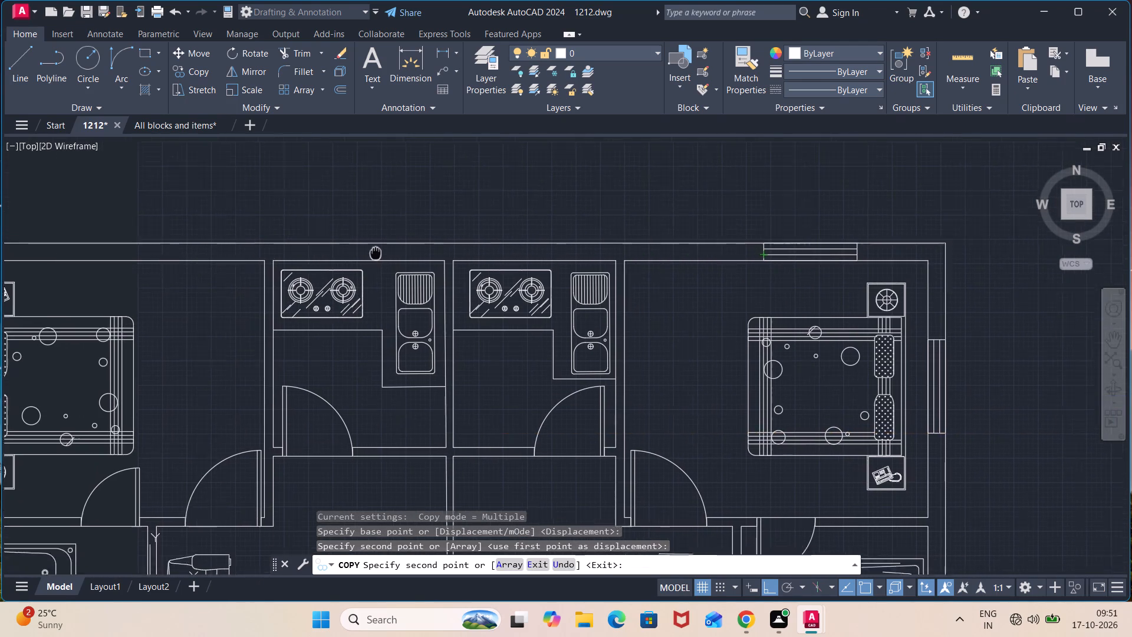
middle_click_drag(381, 252, 436, 260)
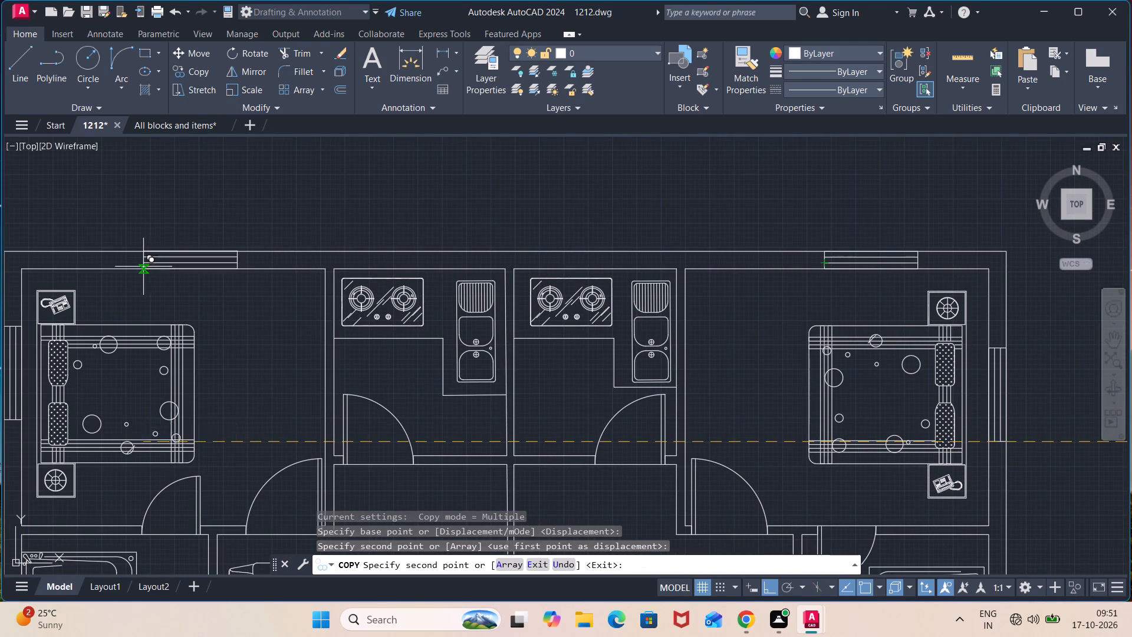
left_click(141, 265)
Place copies of the horizontal window in the bottom walls of the lower-left and lower-right bedrooms, beside the balcony doors.
middle_click_drag(160, 310, 258, 21)
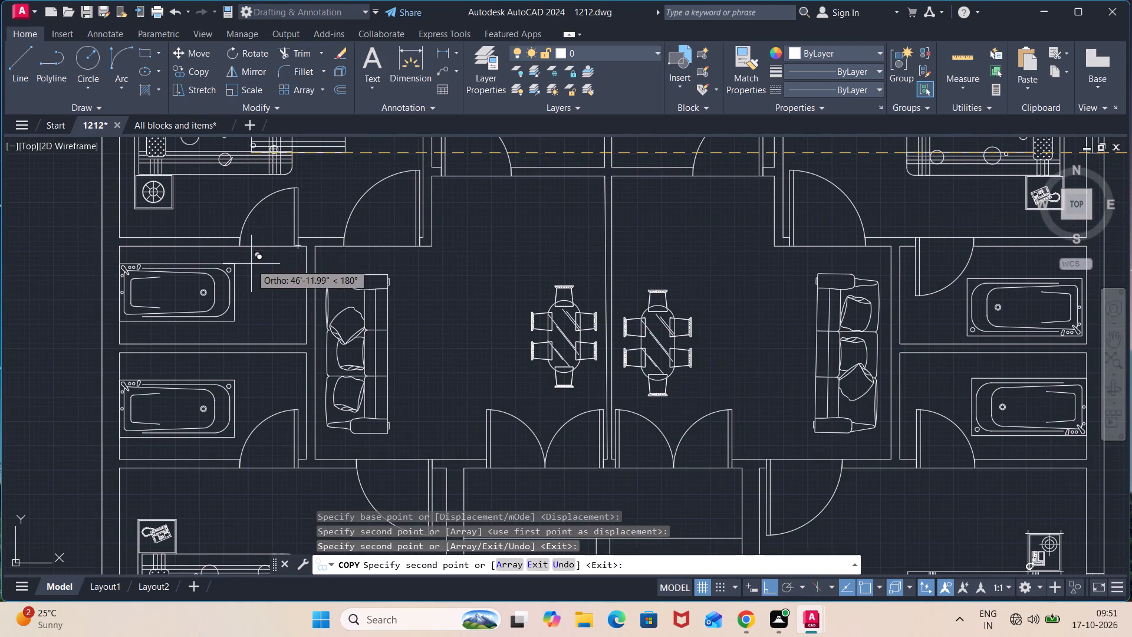
middle_click_drag(251, 264, 299, 107)
middle_click_drag(238, 342, 236, 148)
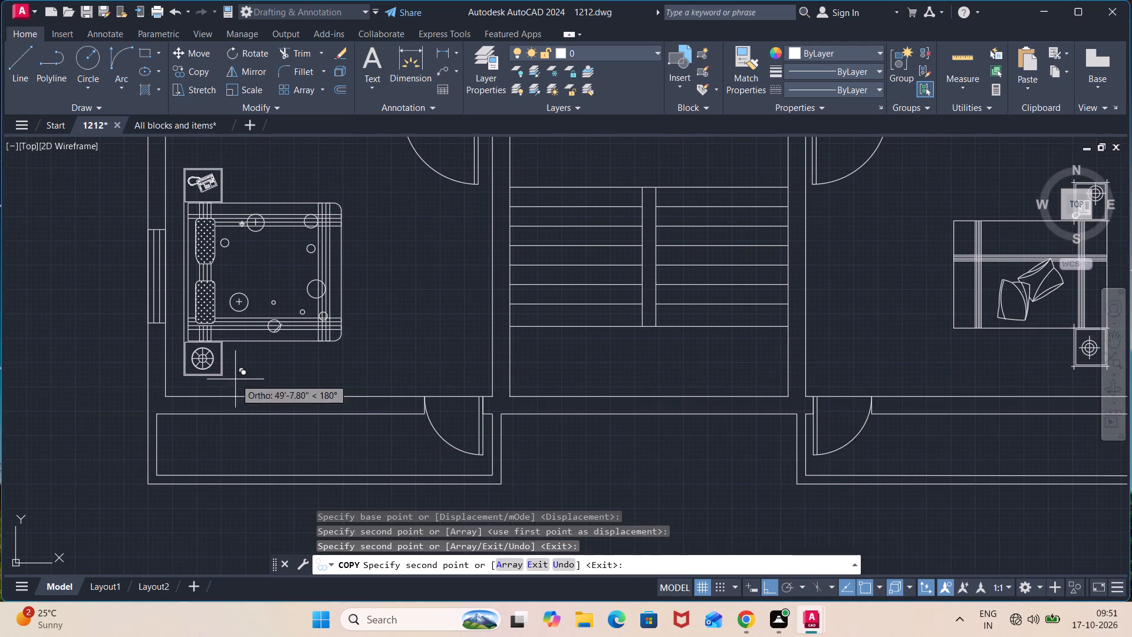
left_click(244, 414)
middle_click_drag(682, 409, 90, 385)
left_click(368, 387)
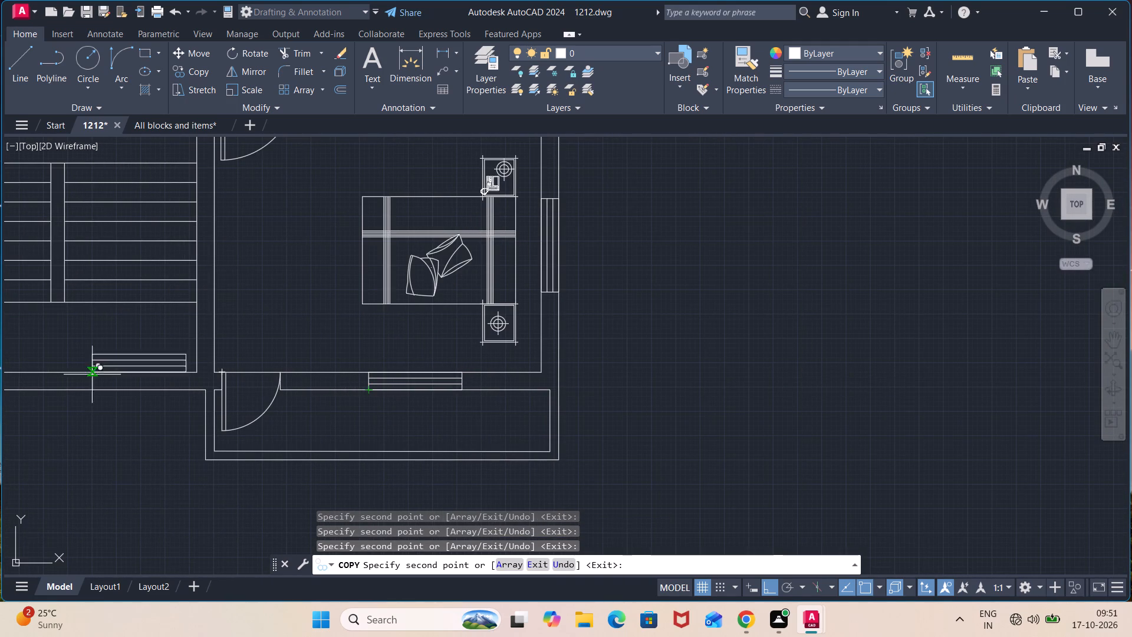
Place a copy of the horizontal window in the outer wall below the staircase and finish copying.
middle_click_drag(74, 373, 366, 329)
left_click(310, 336)
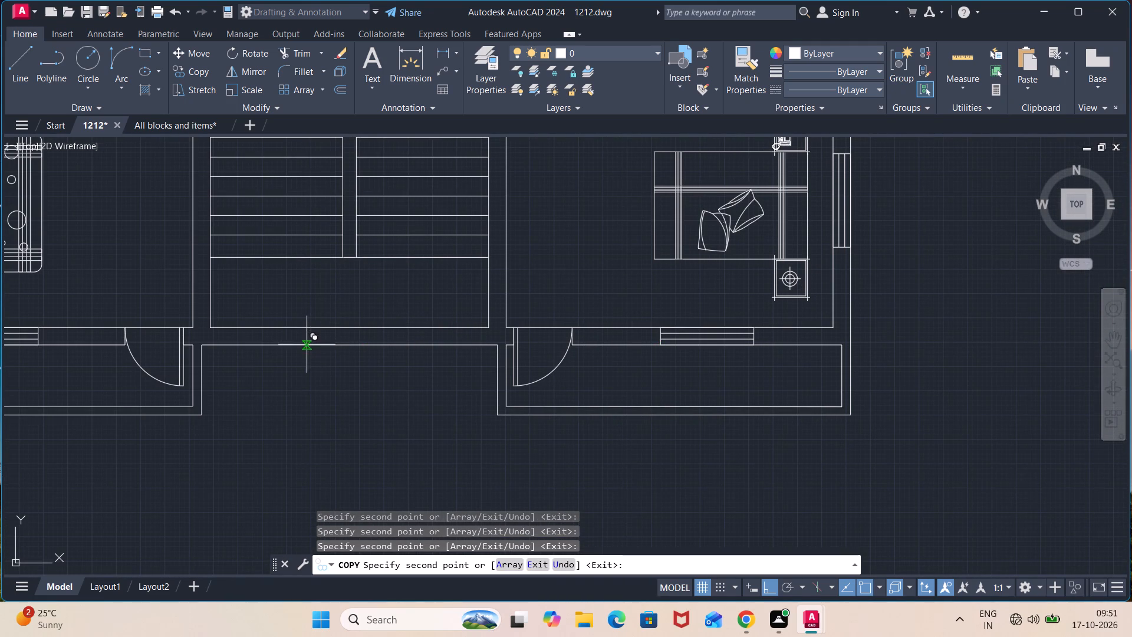
left_click(312, 341)
scroll(661, 337, "down", 2)
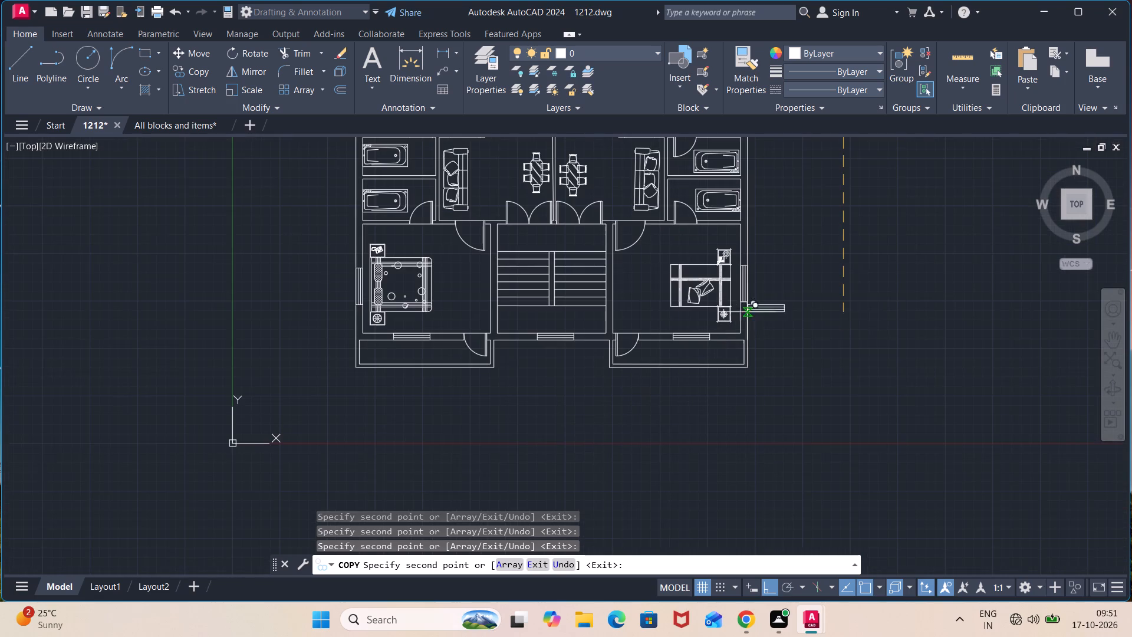
middle_click_drag(798, 267, 752, 374)
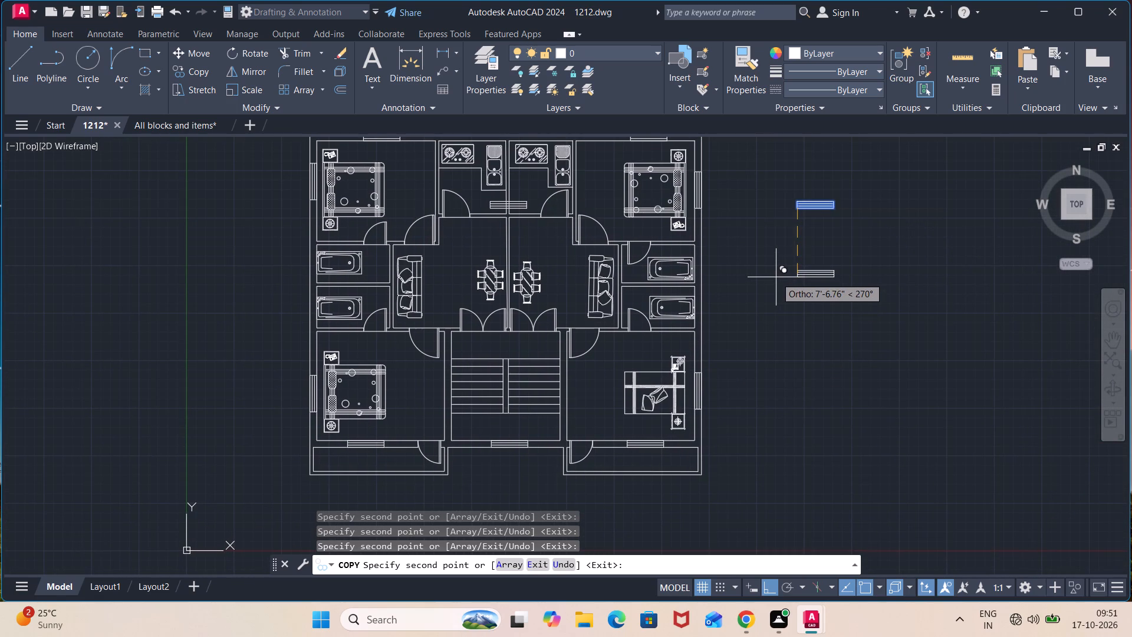
key("Escape")
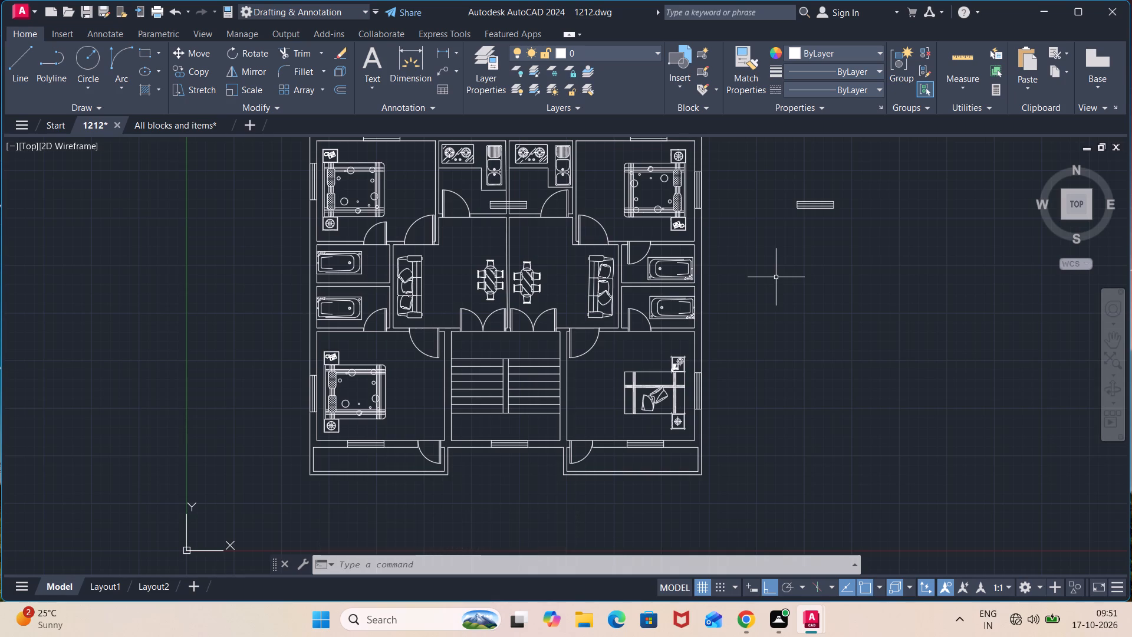
key("Escape")
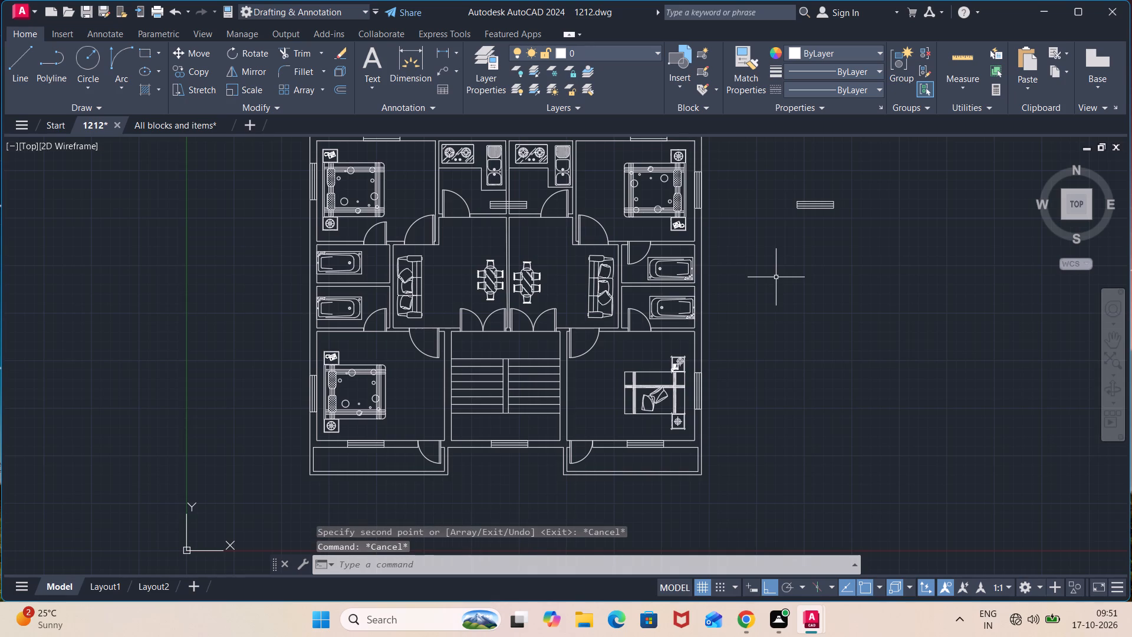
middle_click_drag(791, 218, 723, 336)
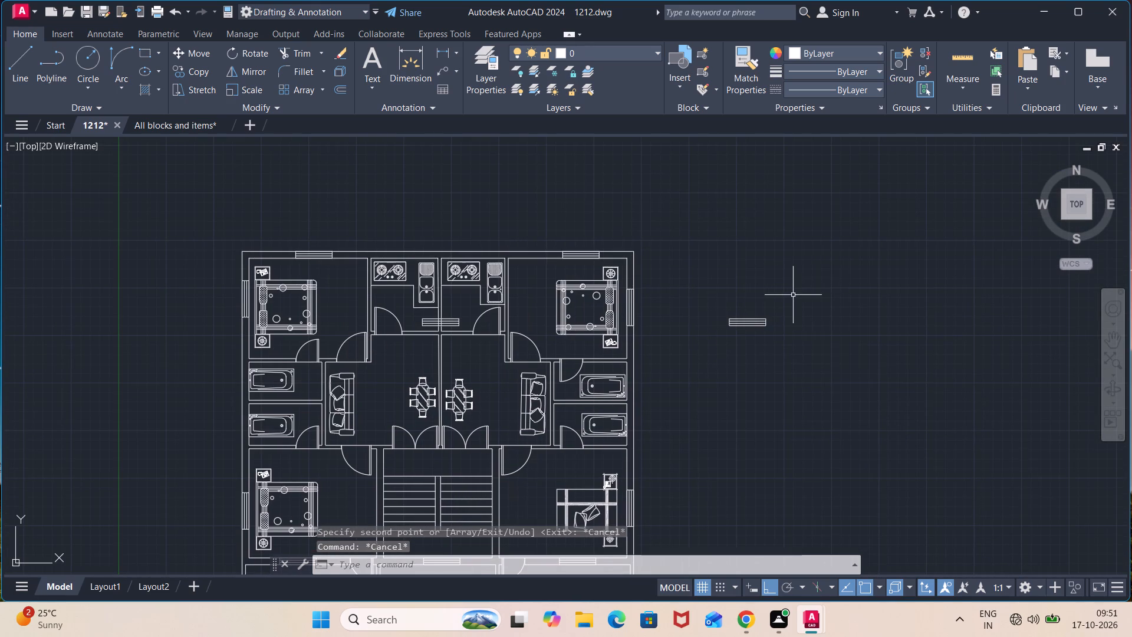
Delete the spare horizontal window symbol lying outside the plan beside the upper-right bedroom.
left_click(793, 295)
left_click(687, 369)
key("Delete")
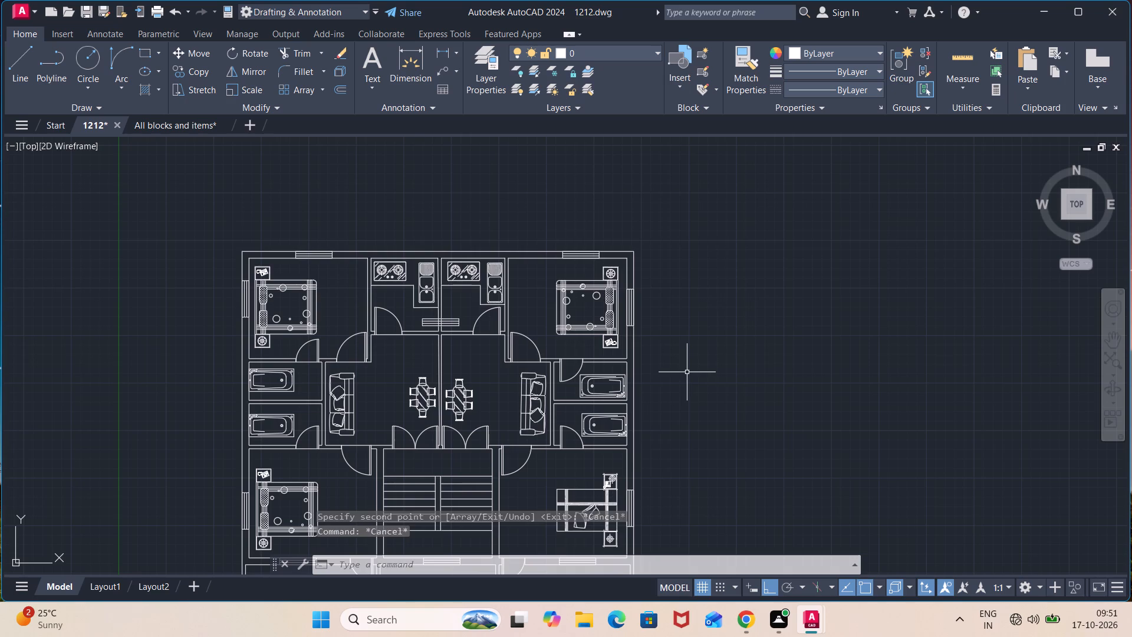
Draw an upright 2'6" by 9" rectangle with lines in the empty area outside the plan, near the right-hand bathrooms.
key("l")
key("Return")
scroll(687, 371, "up", 3)
left_click(648, 321)
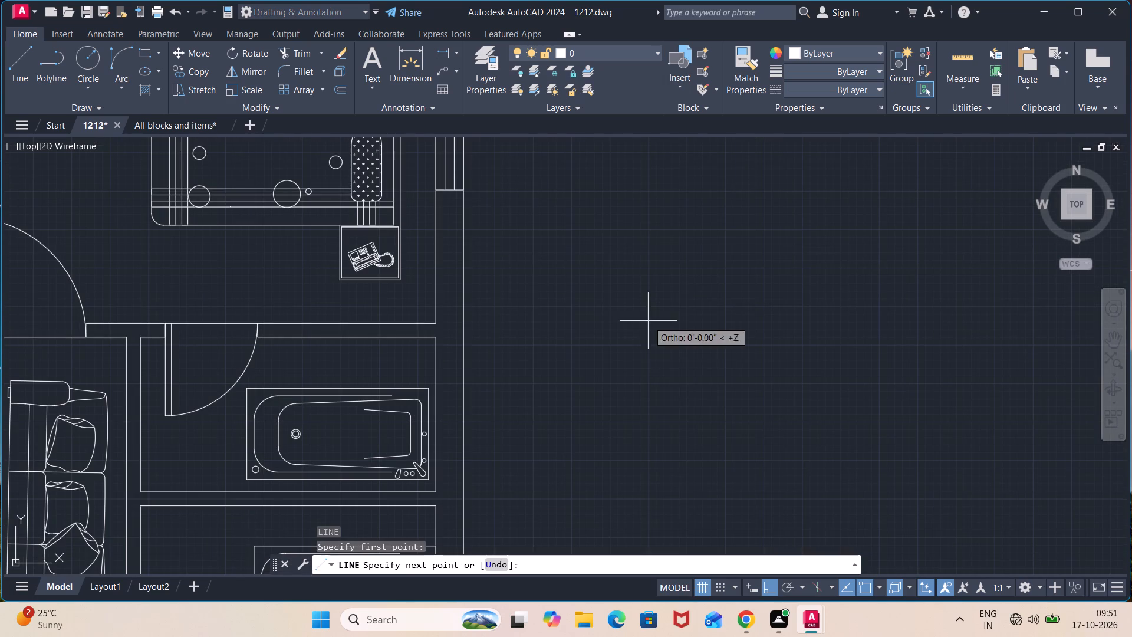
type("2'6\"")
key("Return")
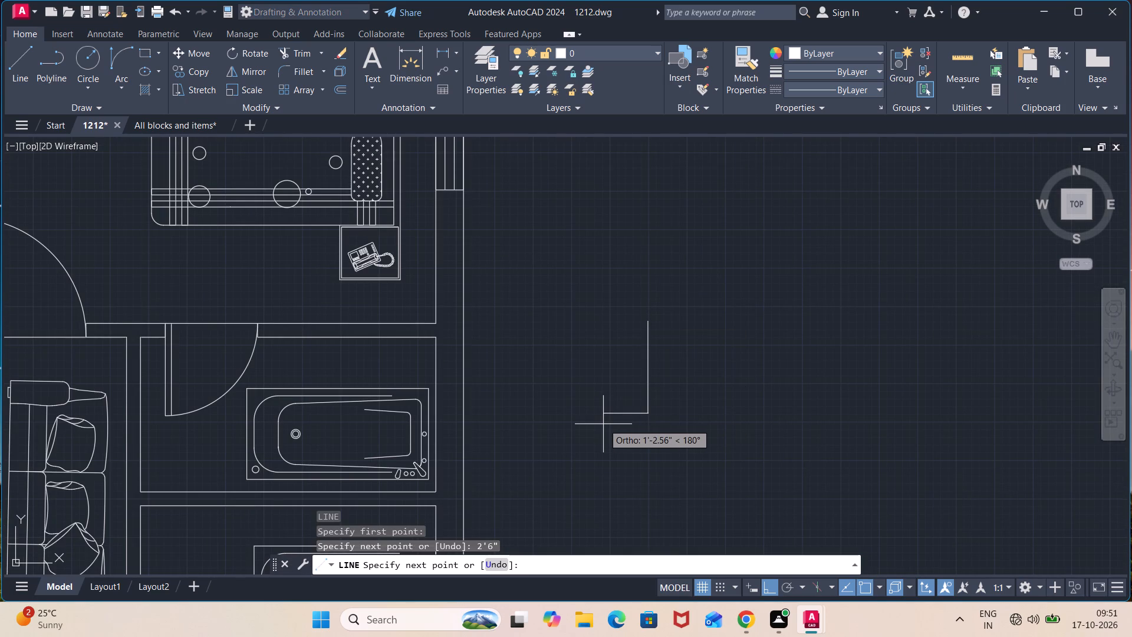
type("9\"")
key("Return")
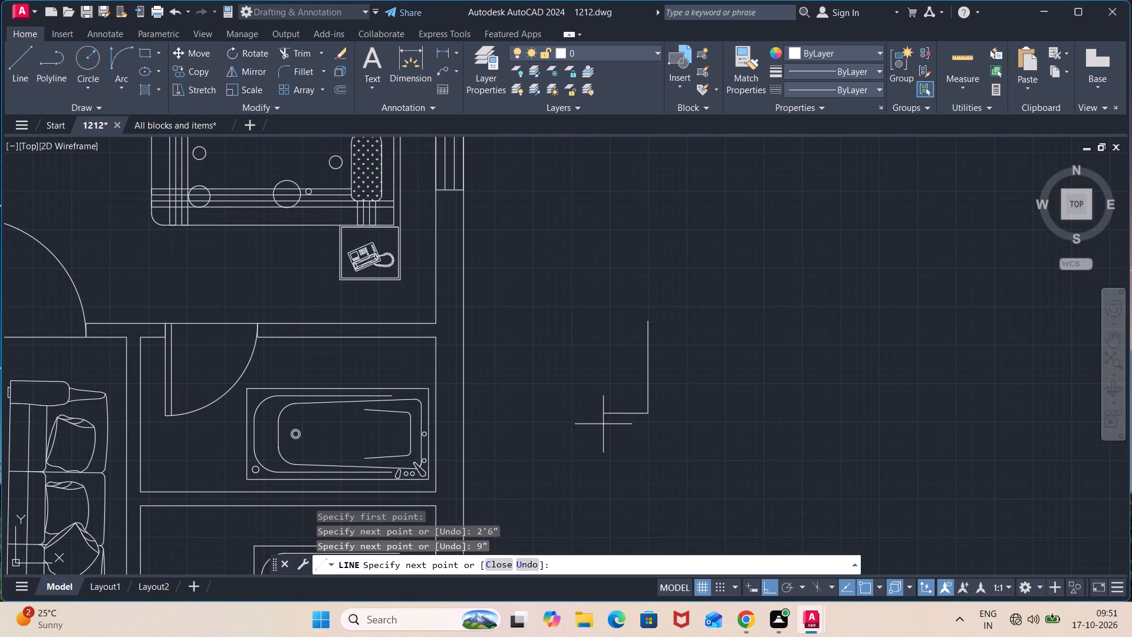
type("2'6\"")
key("Return")
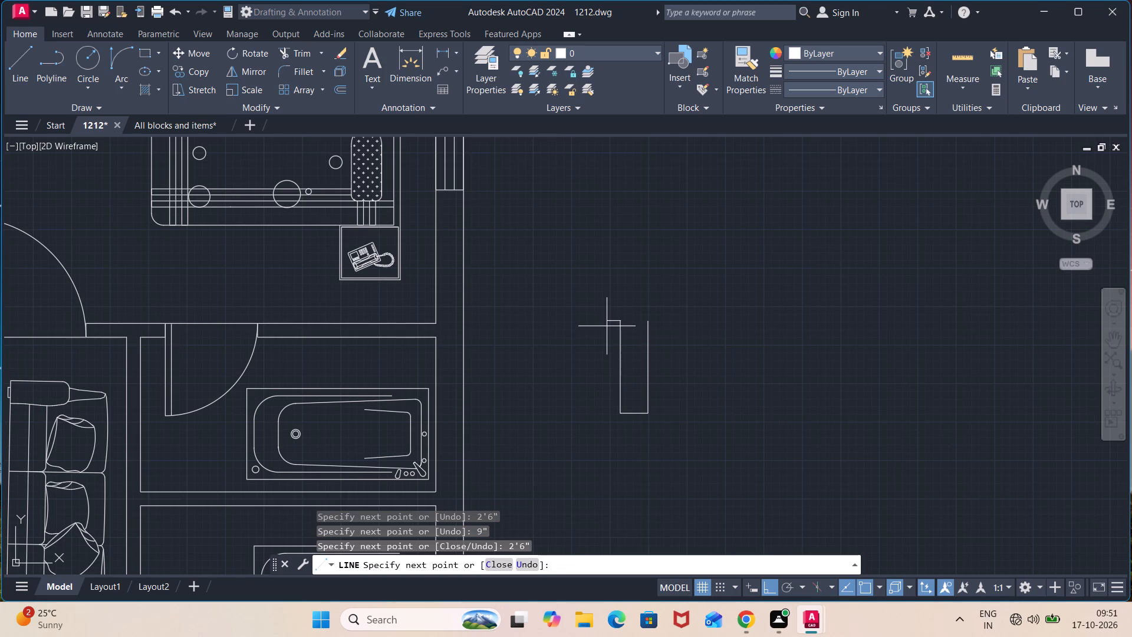
left_click(652, 318)
key("Escape")
Draw a vertical centre line in the new rectangle, joining the midpoints of its two short sides.
key("l")
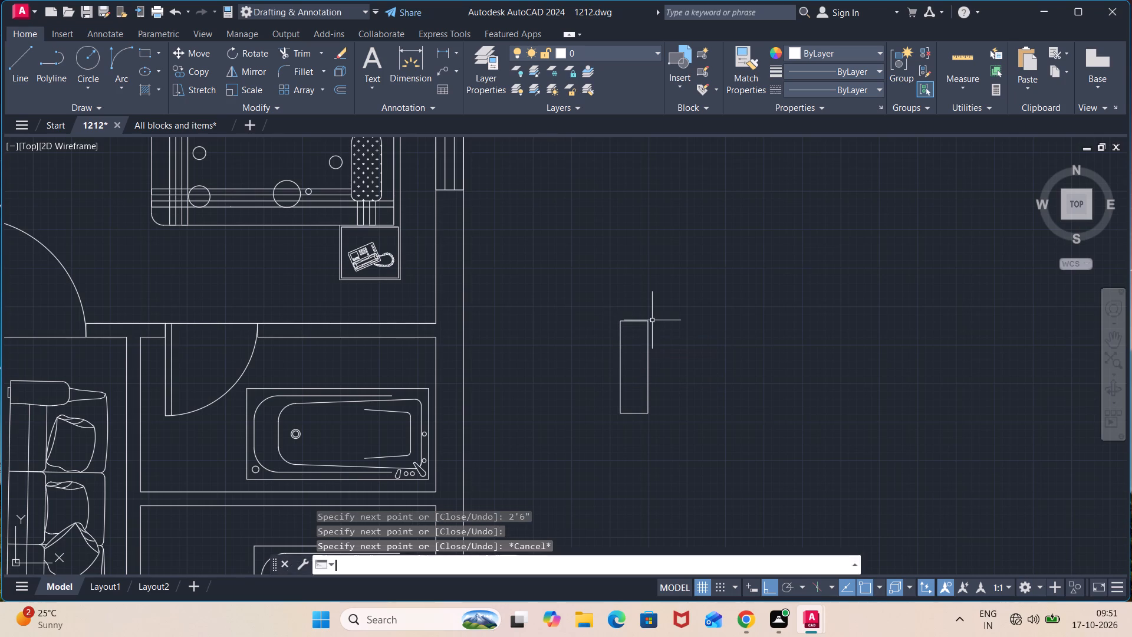
key("Return")
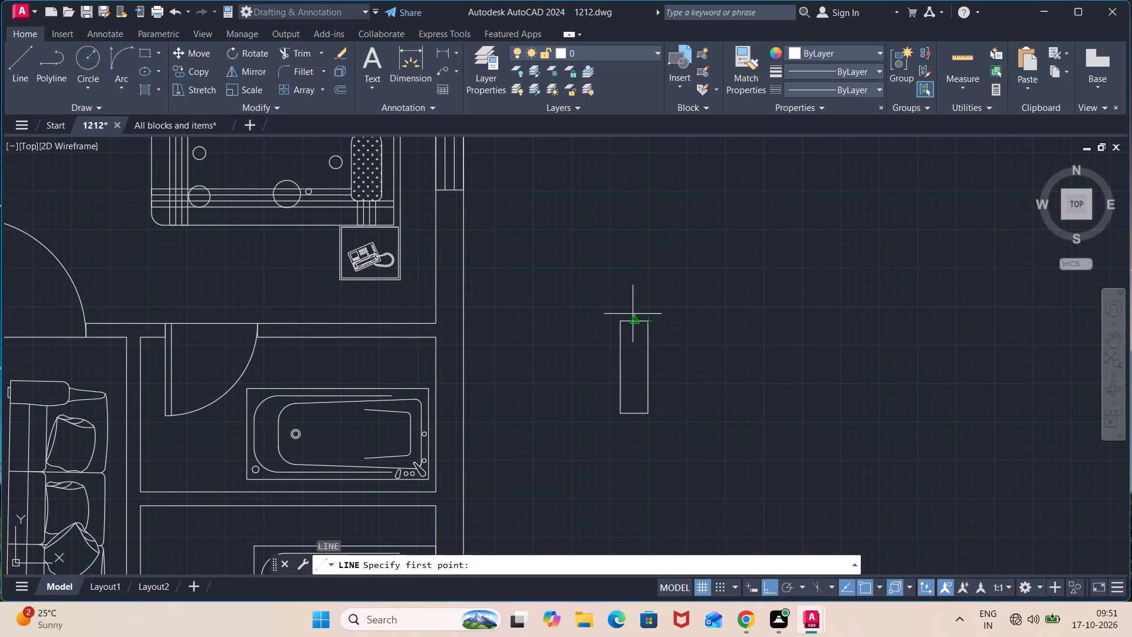
left_click(634, 317)
left_click(632, 412)
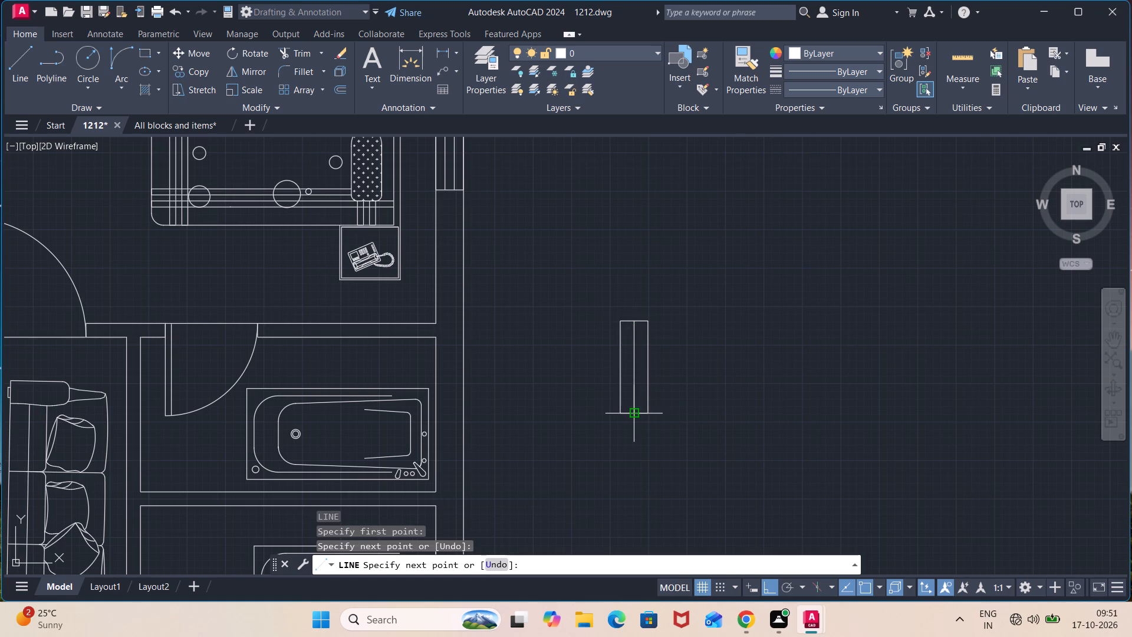
key("Escape")
Offset the rectangle's centre line by 1.50" to both sides and erase the original centre line.
key("o")
key("Return")
key("Return")
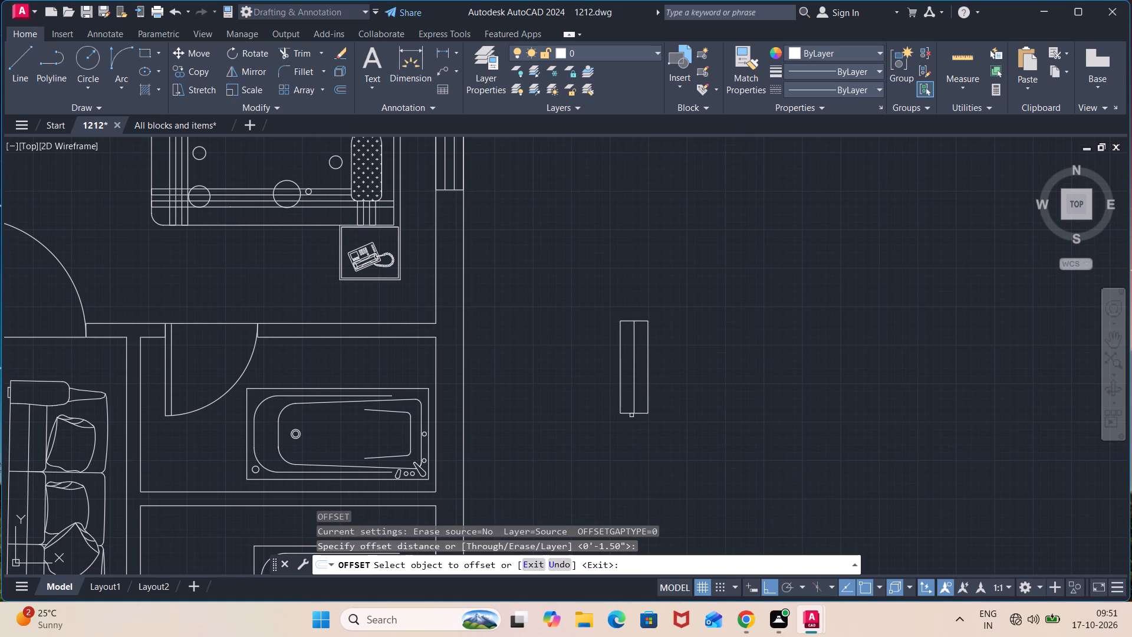
scroll(643, 396, "up", 2)
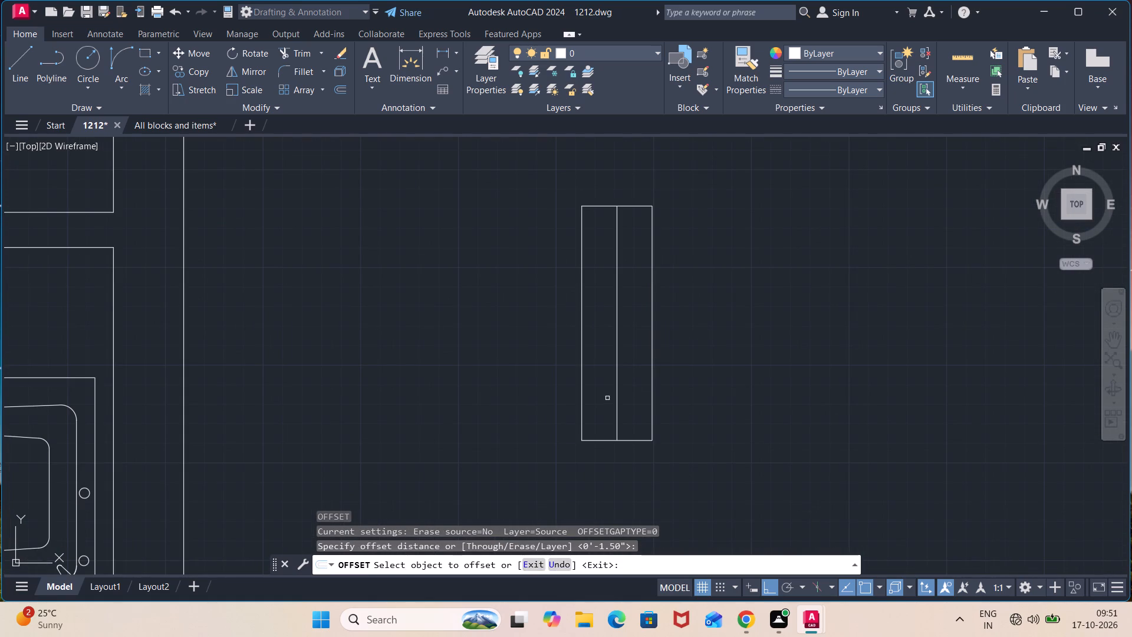
left_click(617, 392)
left_click(594, 398)
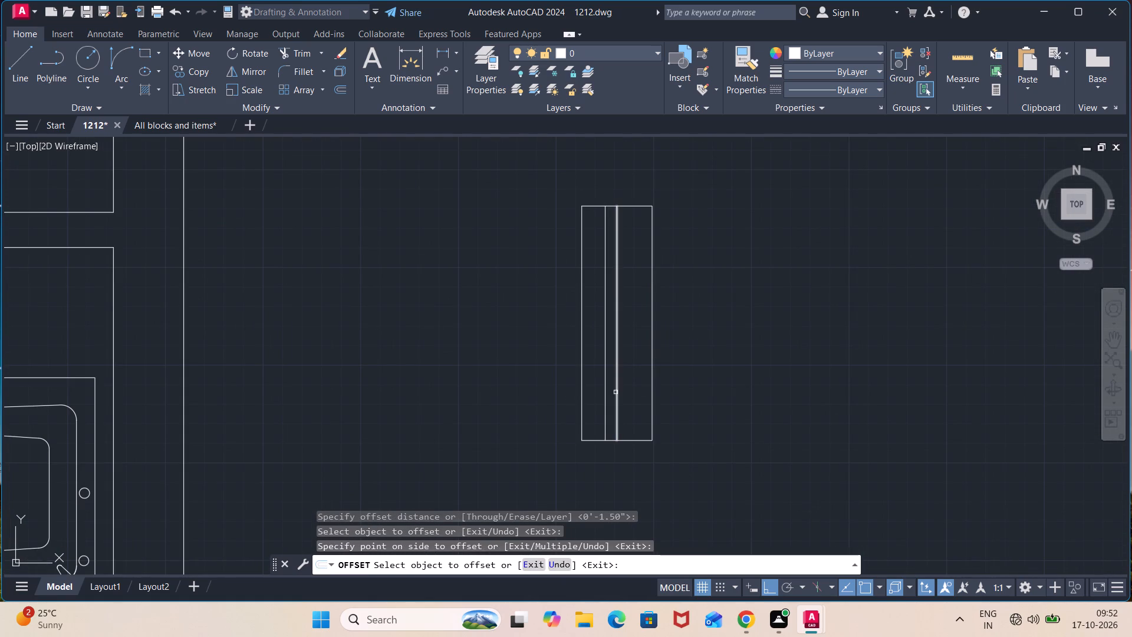
left_click(619, 392)
left_click(626, 393)
key("Escape")
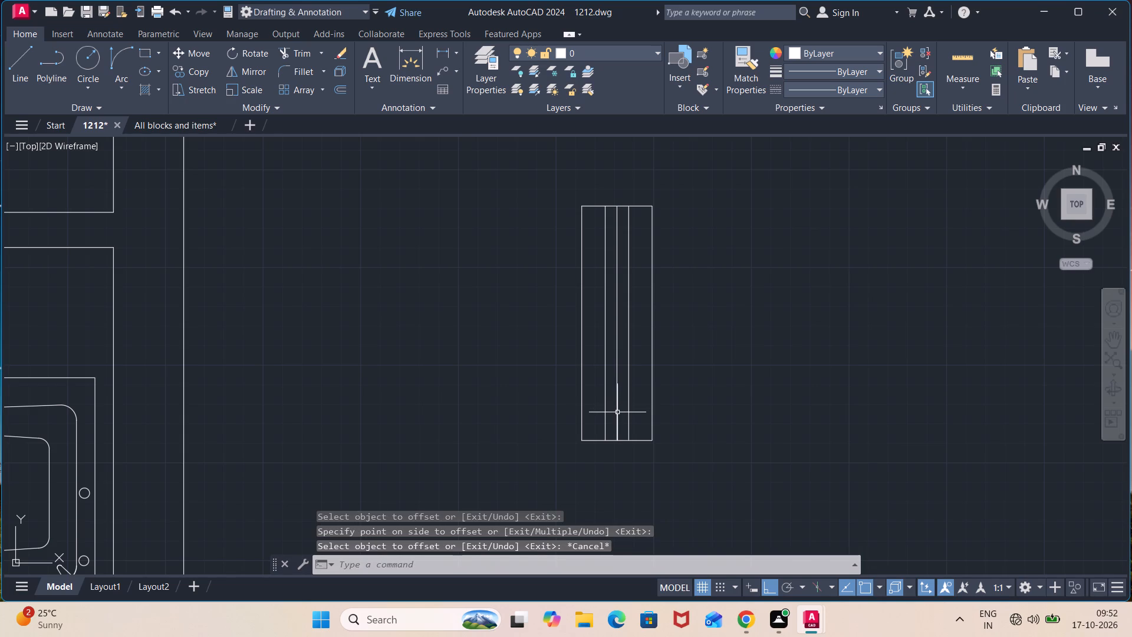
left_click(616, 414)
key("Delete")
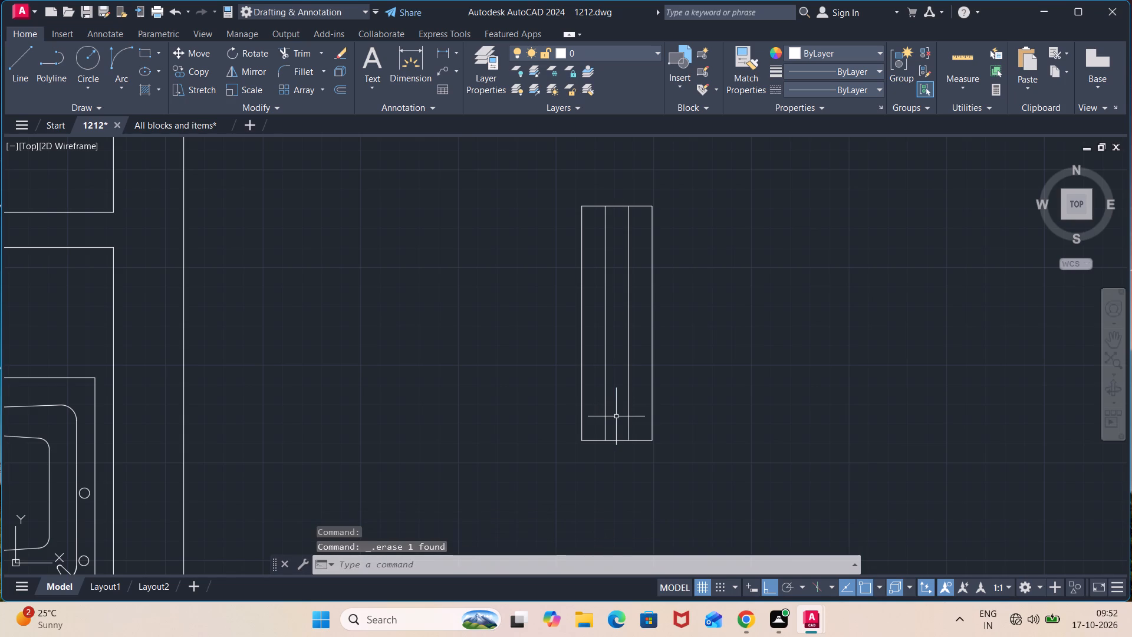
Copy the complete 2'6" window symbol by its lower-left corner into the outer wall of both right-hand bathrooms.
type("co")
key("Return")
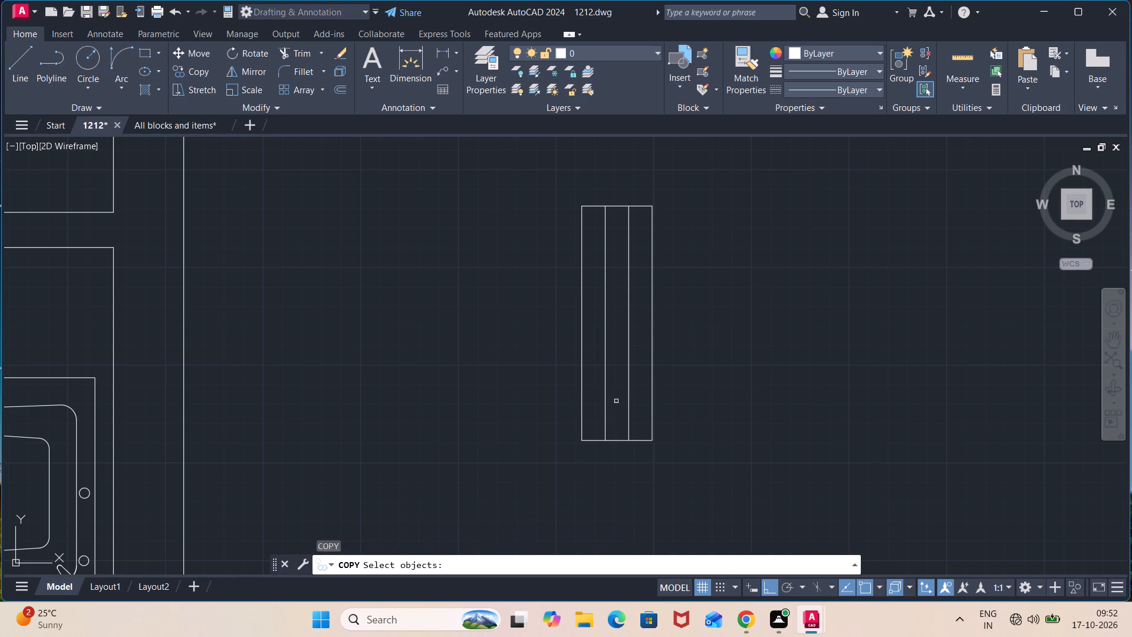
left_click(723, 180)
left_click(585, 489)
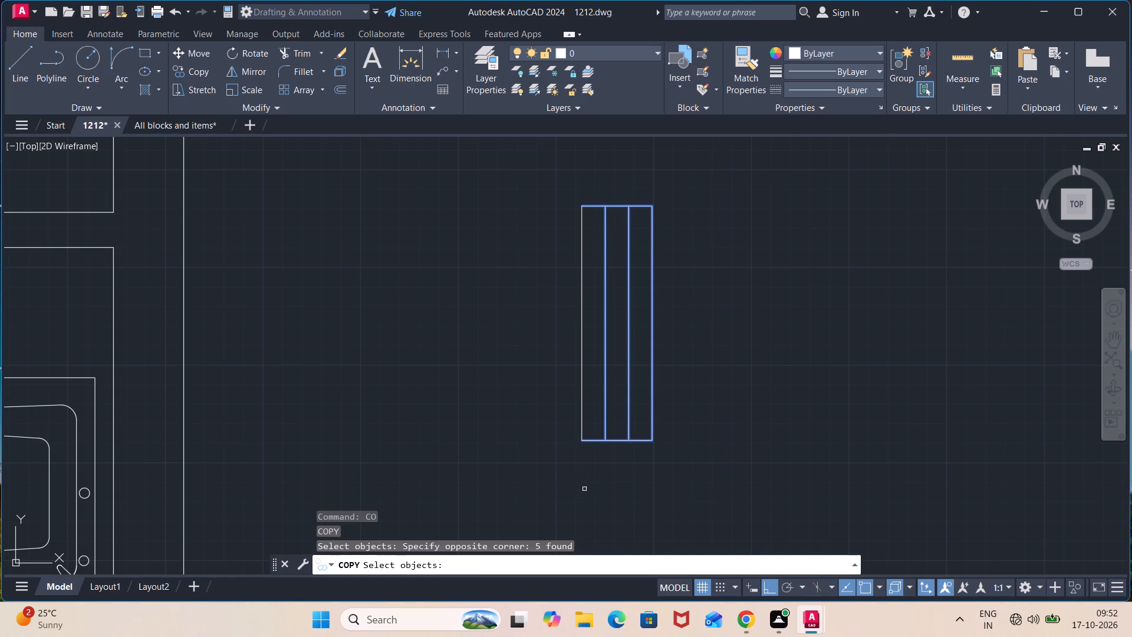
left_click(685, 171)
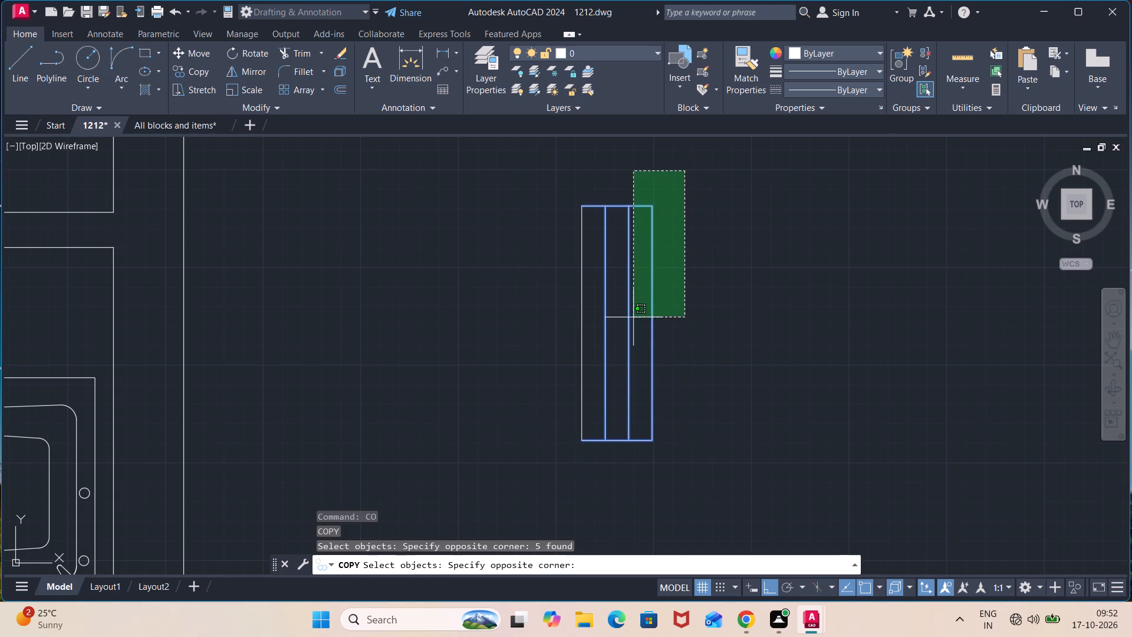
left_click(493, 550)
left_click(488, 471)
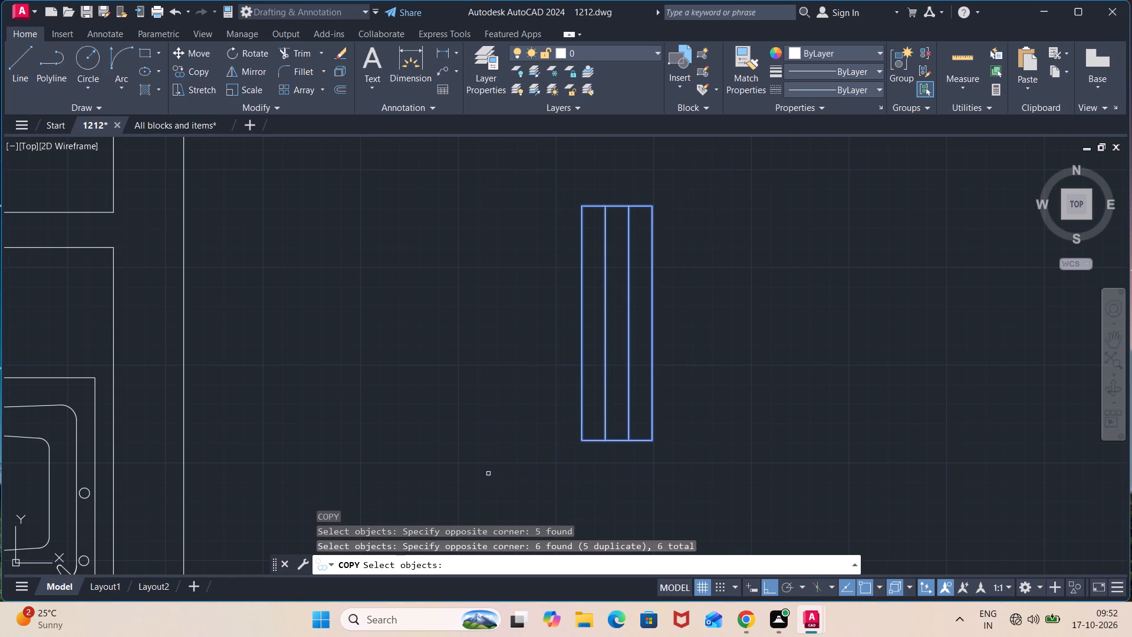
key("Return")
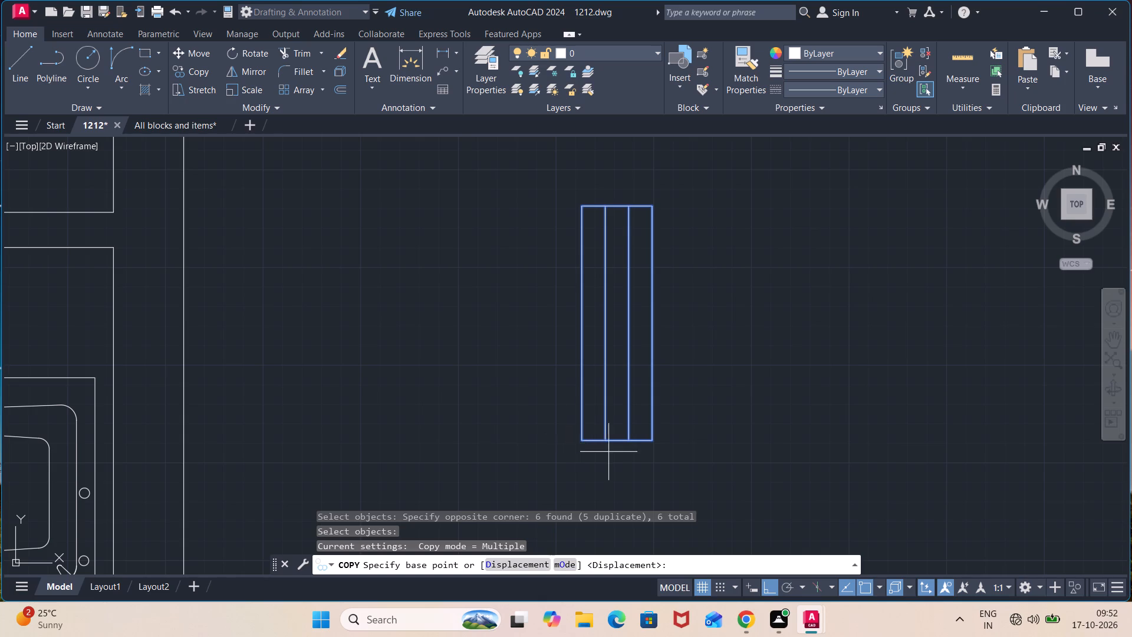
left_click(582, 442)
scroll(419, 484, "down", 2)
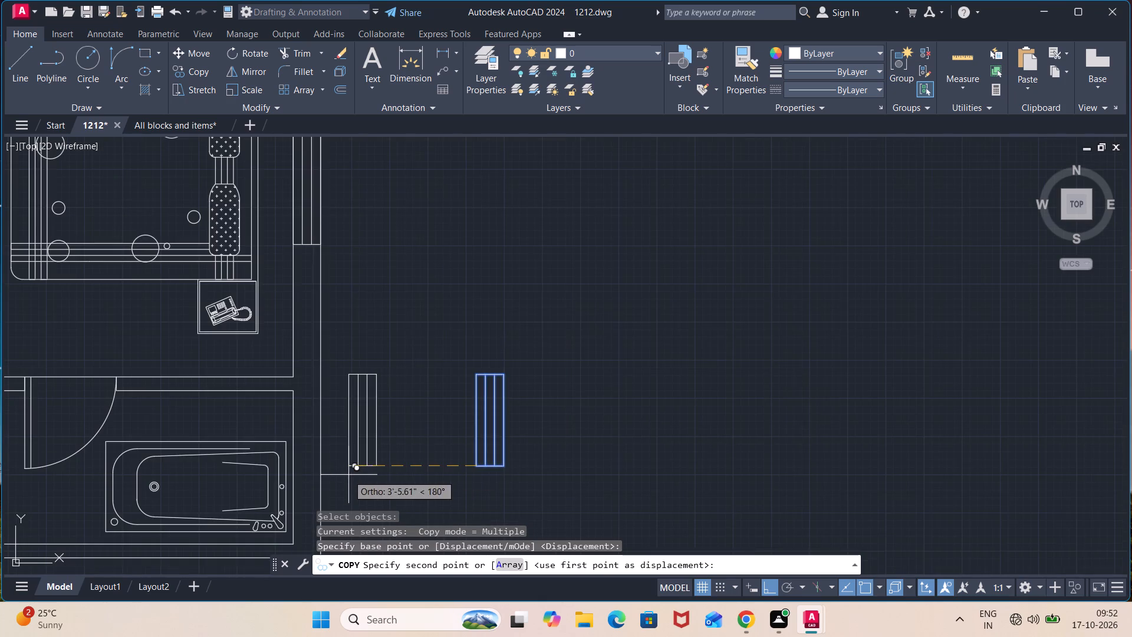
middle_click_drag(347, 474, 360, 272)
middle_click_drag(372, 370, 379, 227)
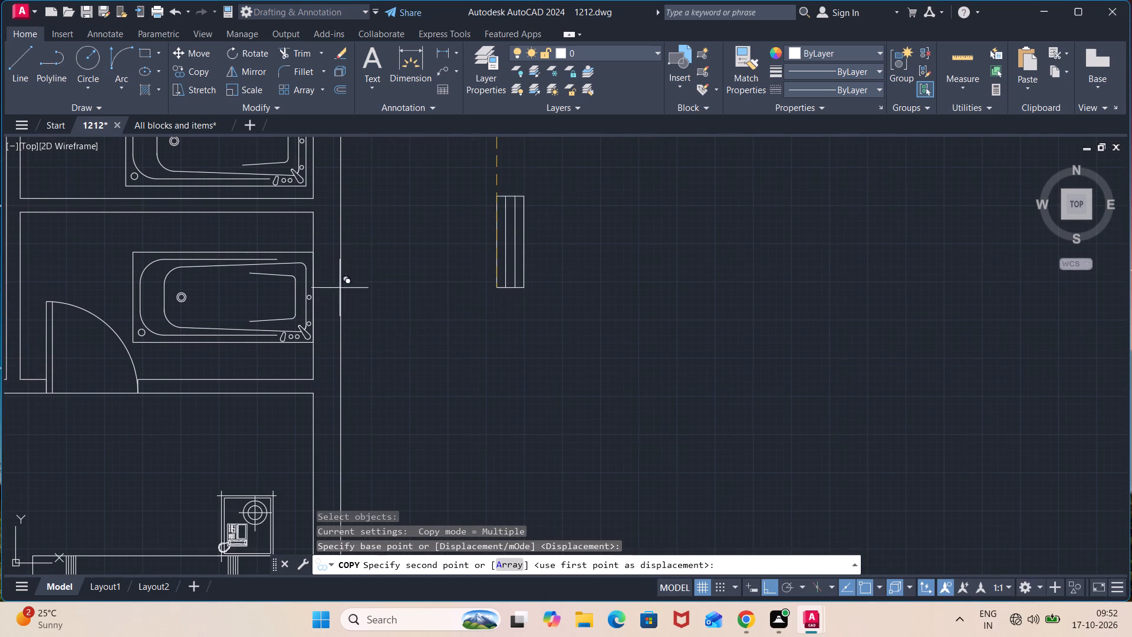
left_click(314, 356)
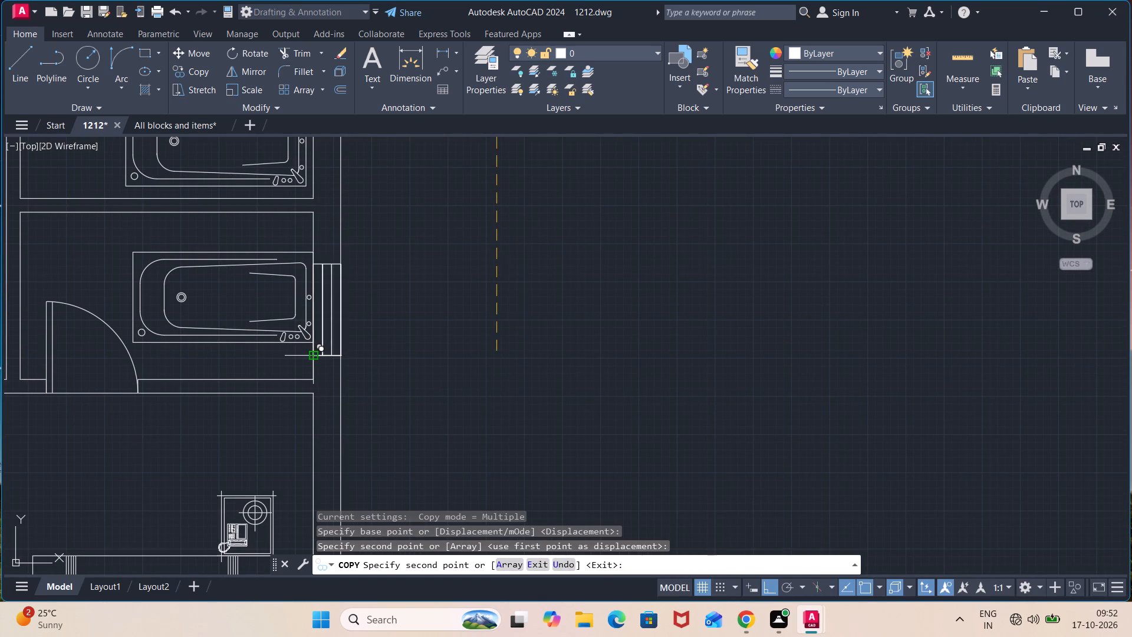
middle_click_drag(330, 221, 323, 356)
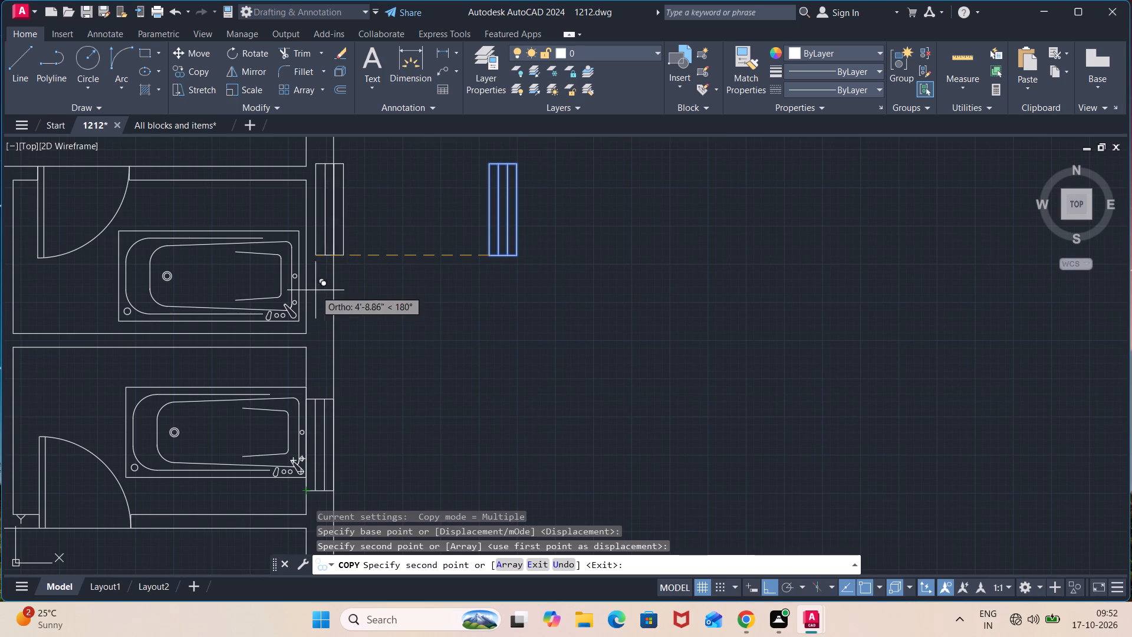
left_click(304, 289)
Place copies of the 2'6" window in the outer wall of both left-hand bathrooms and finish copying.
middle_click_drag(381, 219, 470, 286)
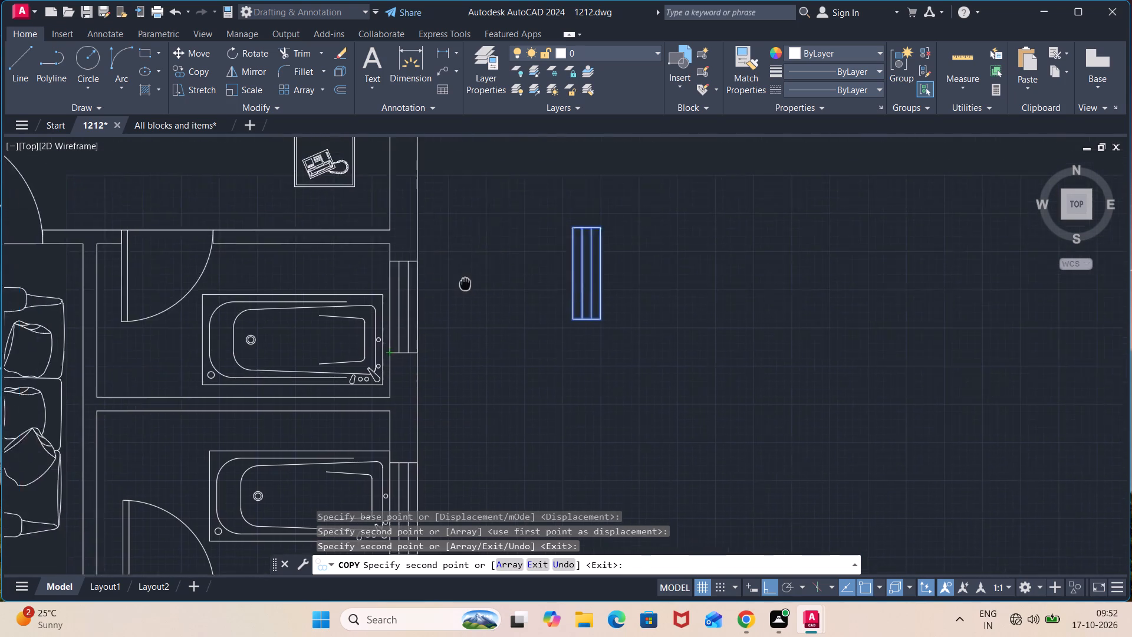
middle_click_drag(470, 286, 515, 314)
middle_click_drag(263, 324, 614, 268)
middle_click_drag(40, 348, 447, 316)
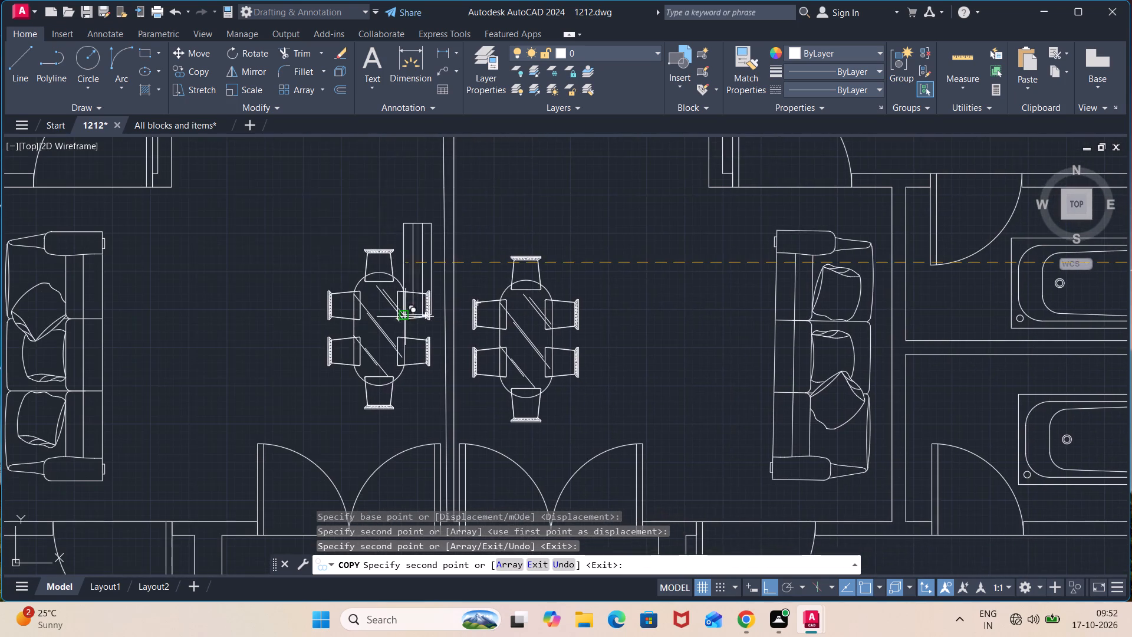
middle_click_drag(222, 352, 835, 267)
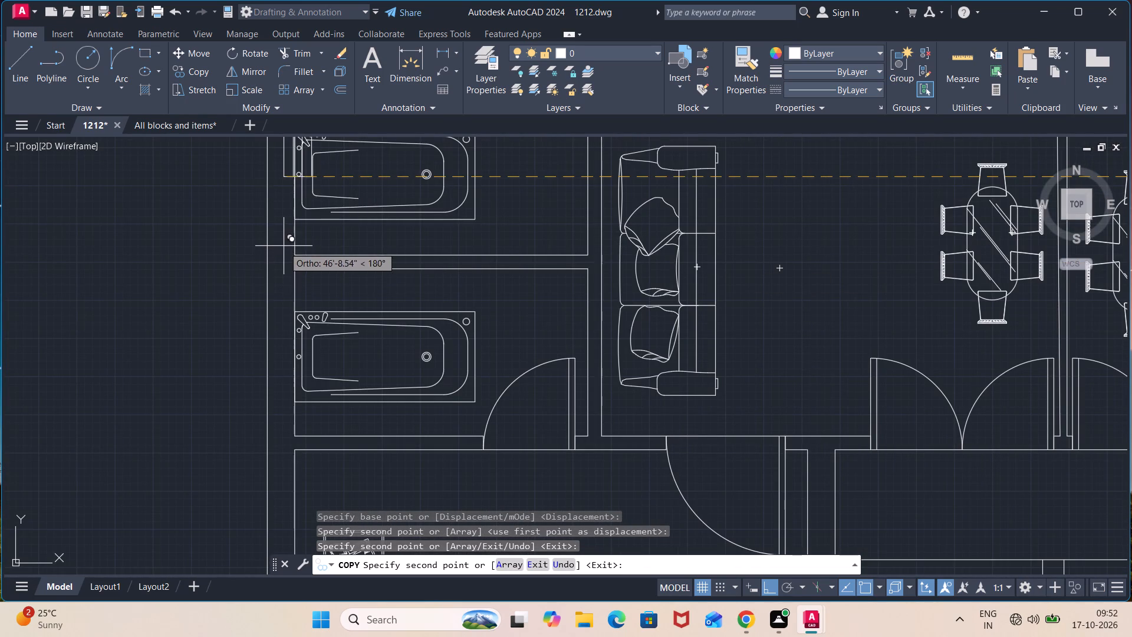
middle_click_drag(284, 246, 305, 386)
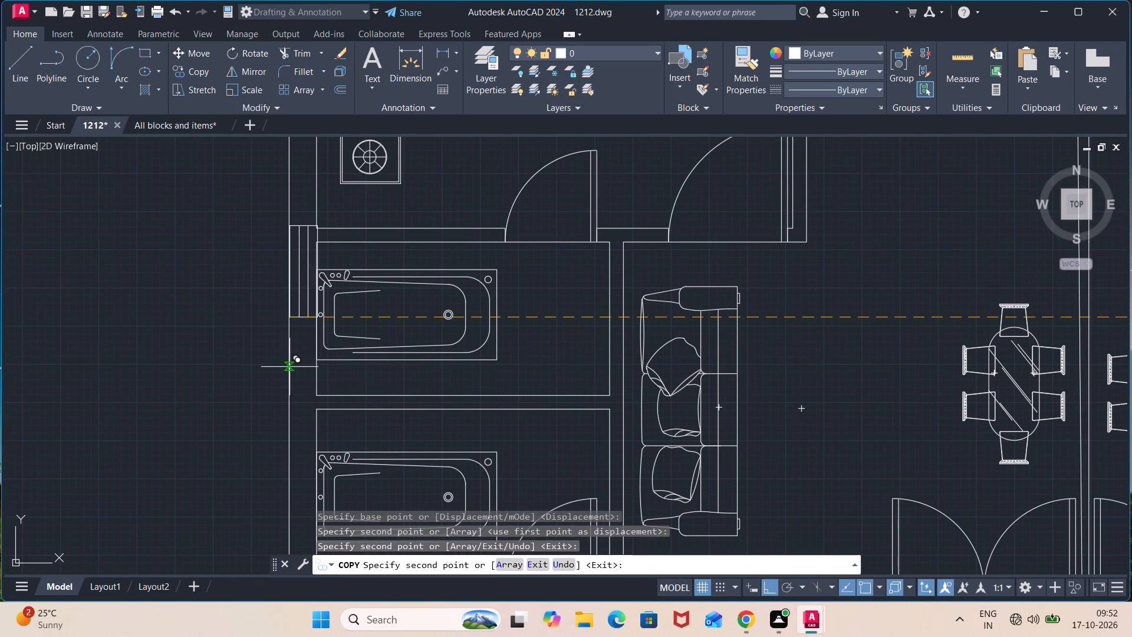
left_click(288, 369)
middle_click_drag(333, 370, 365, 145)
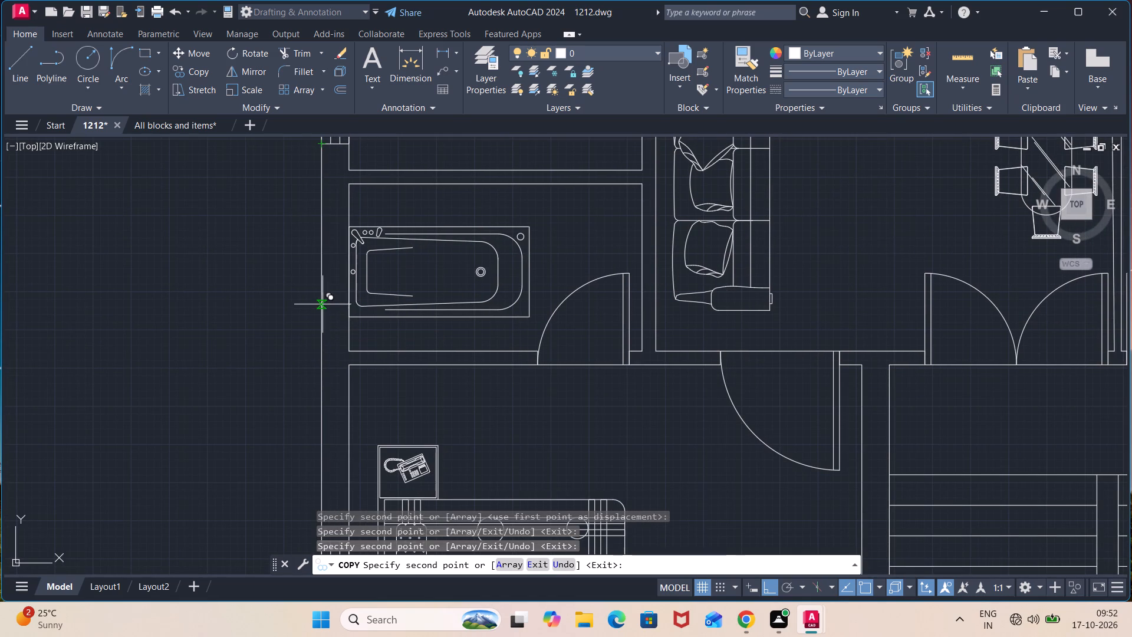
left_click(327, 311)
scroll(538, 265, "down", 1)
middle_click_drag(539, 265, 347, 432)
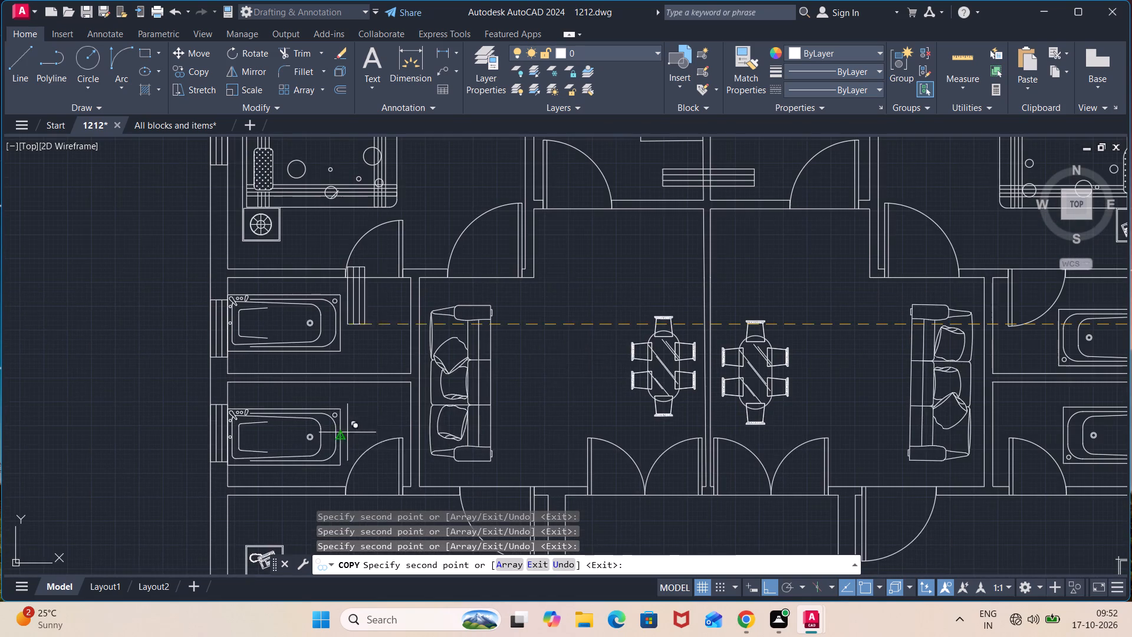
middle_click_drag(578, 287, 106, 429)
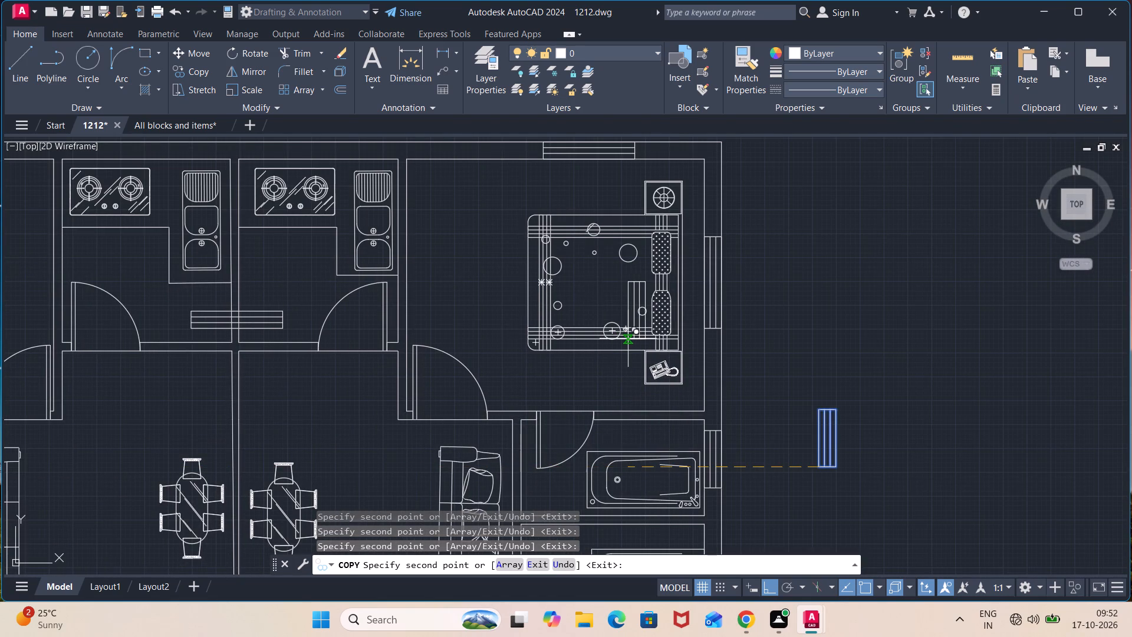
key("Escape")
Rotate the spare 2'6" window symbol outside the plan 90° clockwise about its upper-right corner so it lies horizontally.
left_click(877, 377)
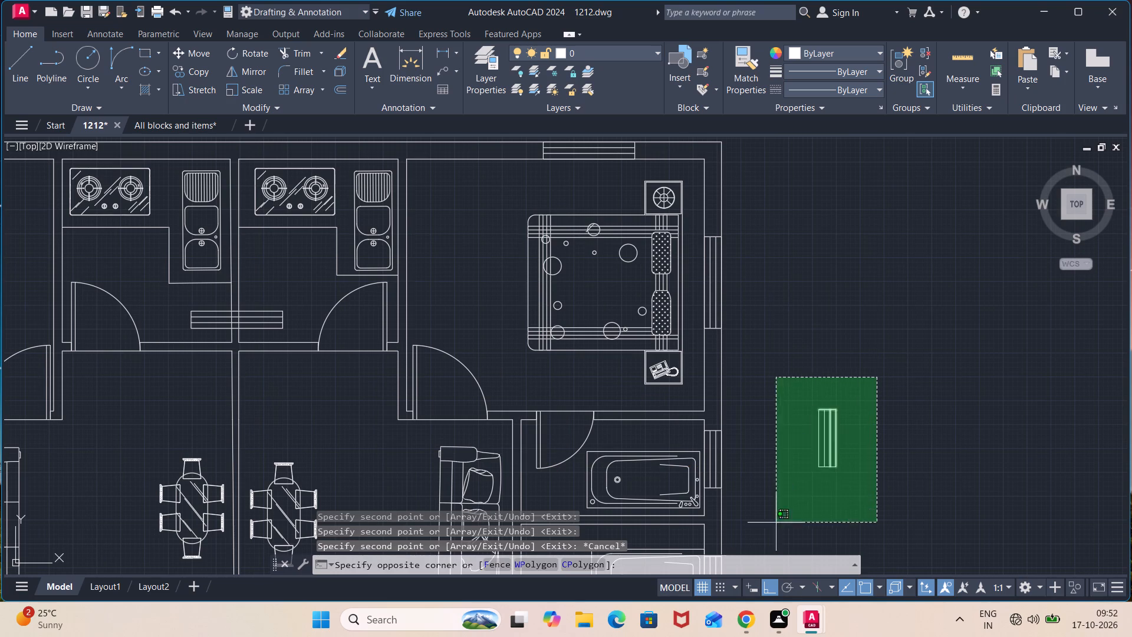
left_click(749, 546)
type("ro")
key("Return")
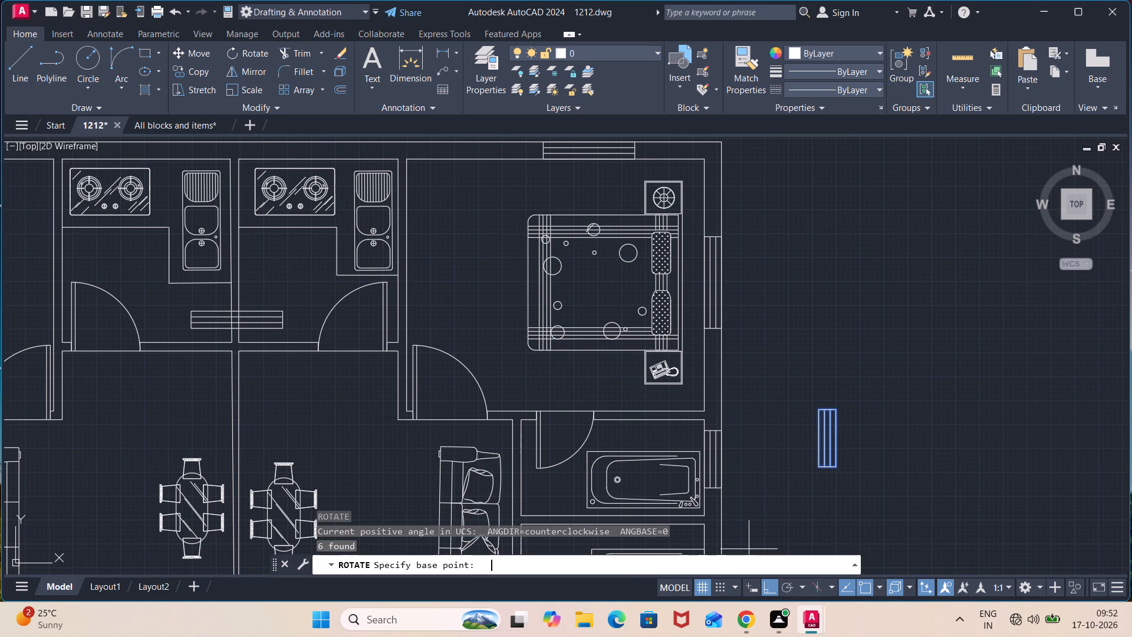
left_click(836, 407)
left_click(846, 510)
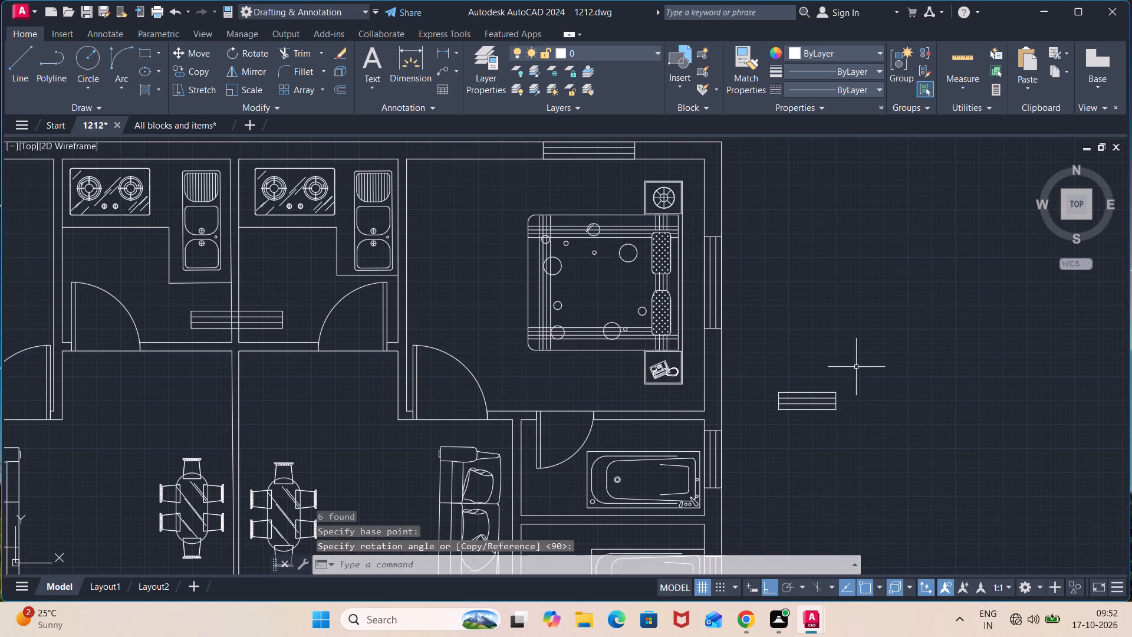
Copy the horizontal 2'6" window symbol by its lower-left corner into the outer wall behind both kitchens.
left_click(874, 377)
left_click(732, 421)
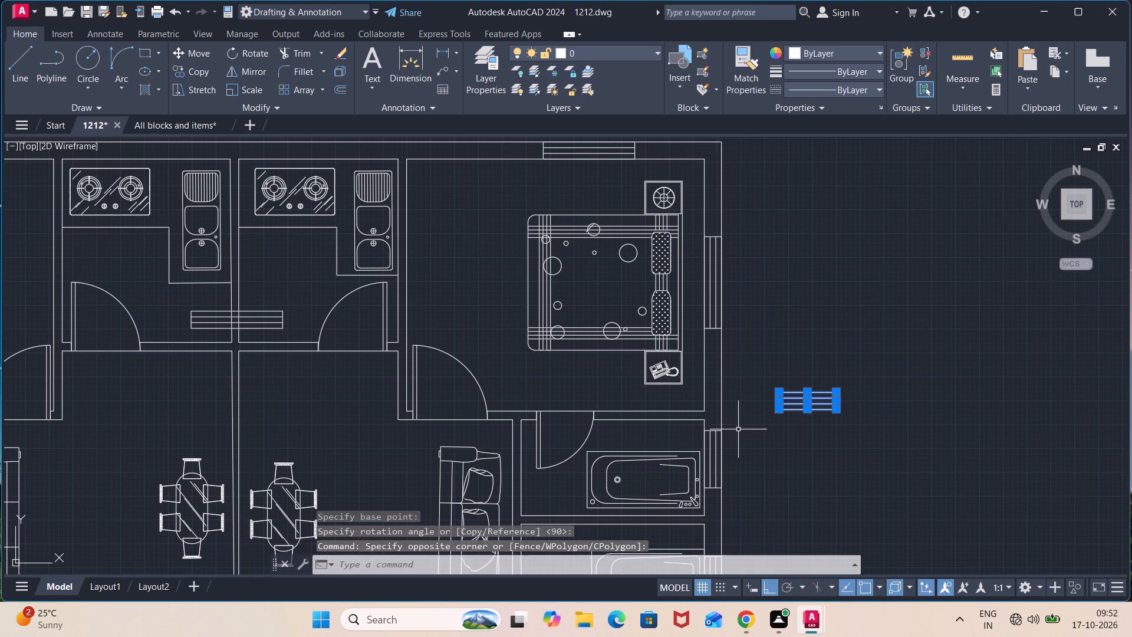
type("co")
key("Return")
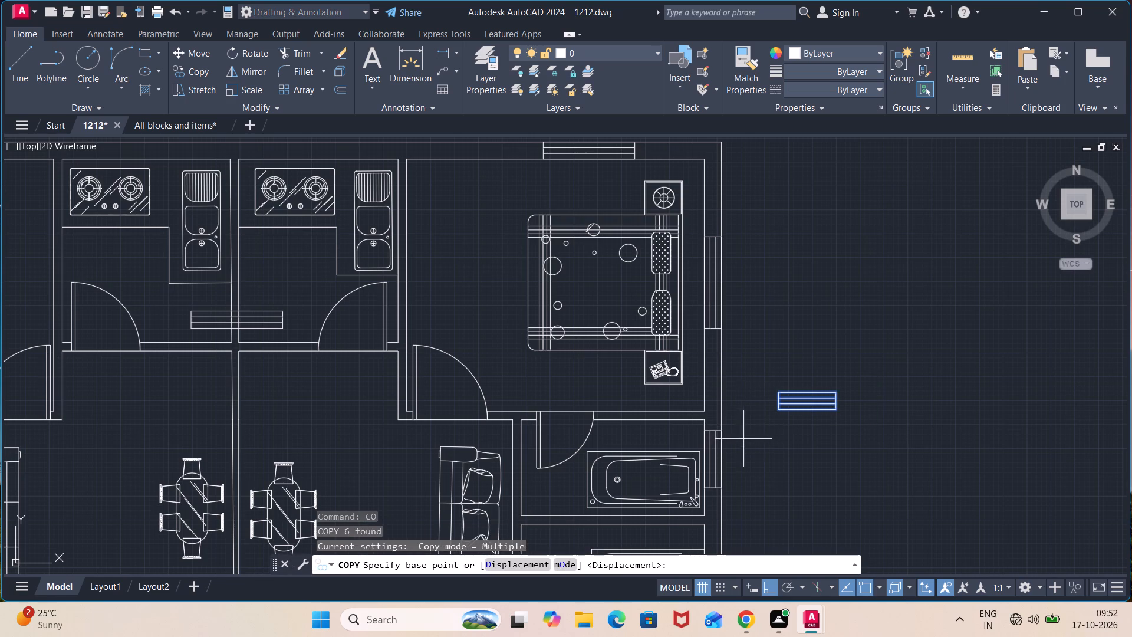
left_click(782, 413)
middle_click_drag(491, 186, 562, 277)
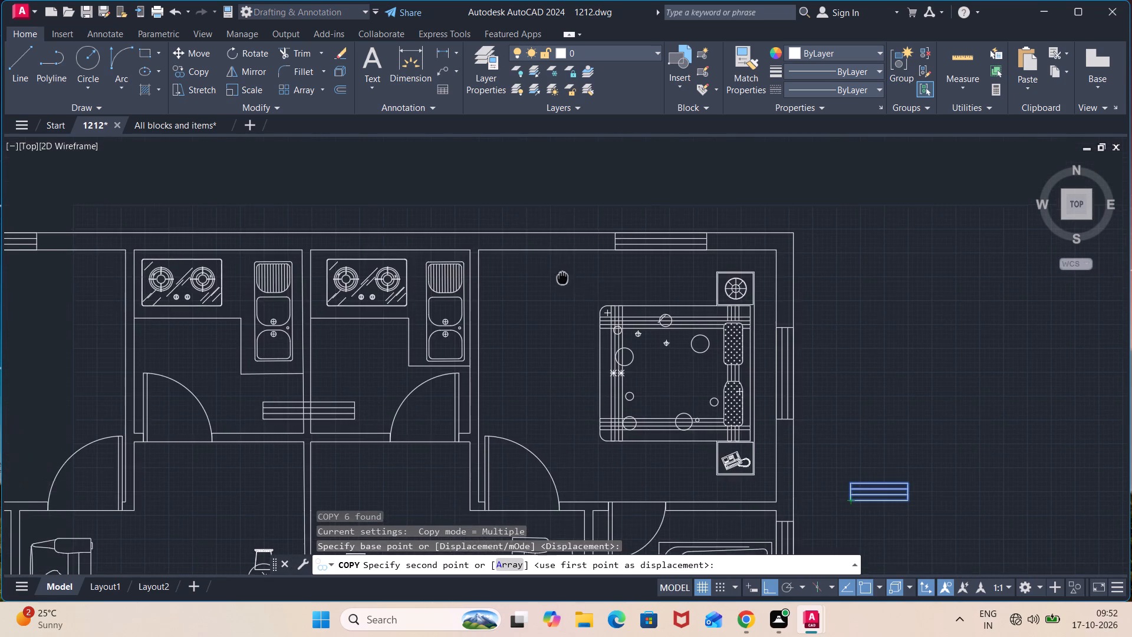
scroll(374, 252, "up", 2)
left_click(351, 244)
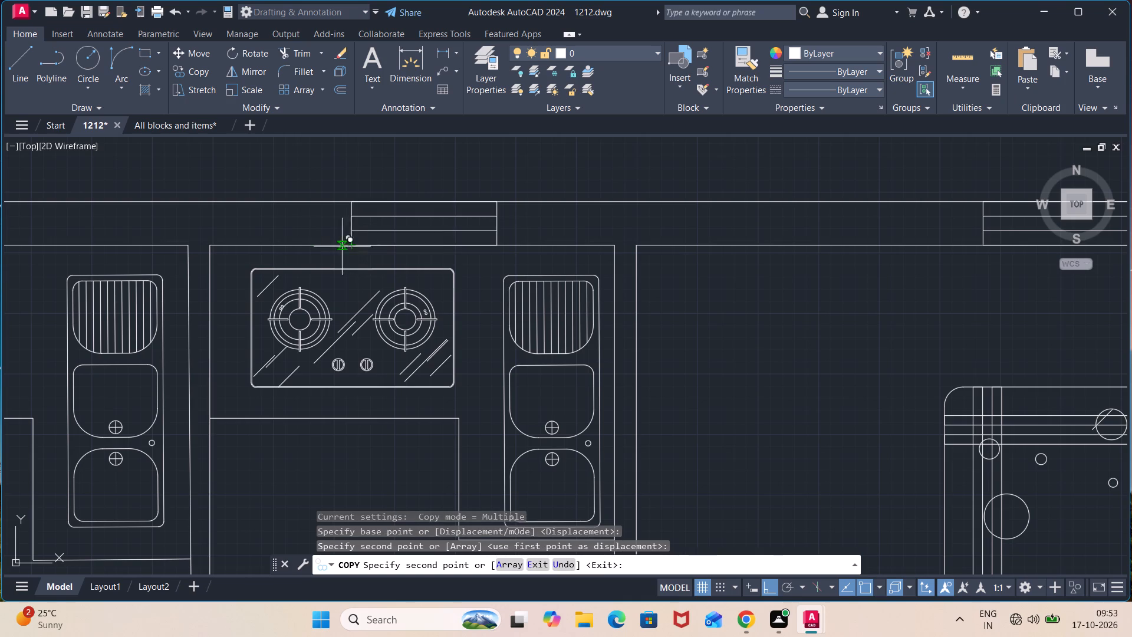
middle_click_drag(286, 242, 593, 272)
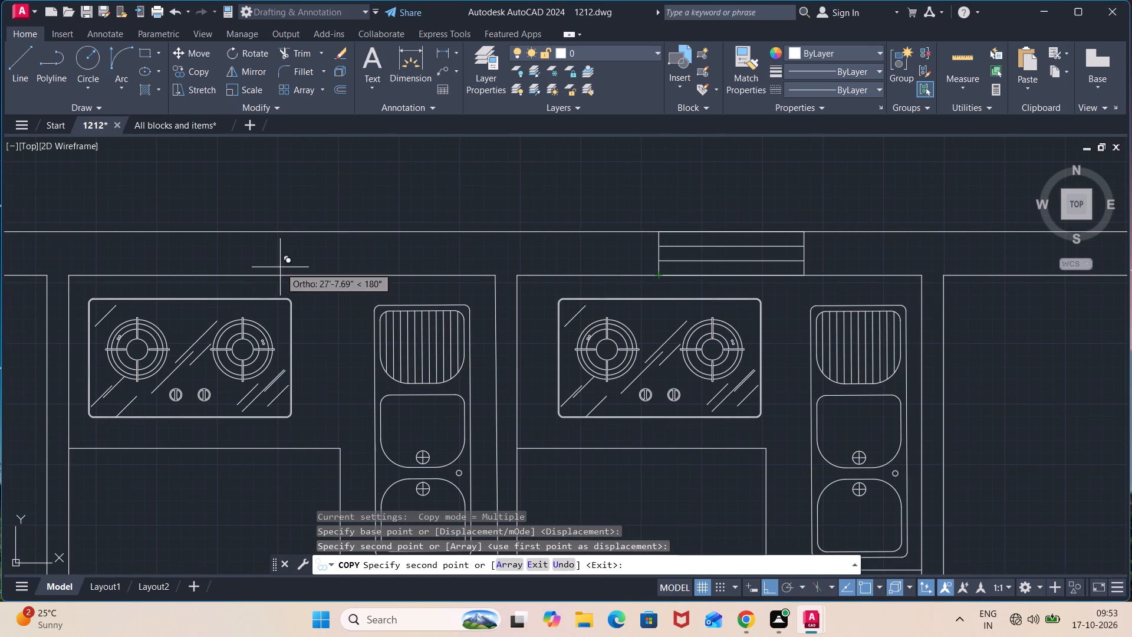
left_click(229, 274)
scroll(324, 311, "down", 3)
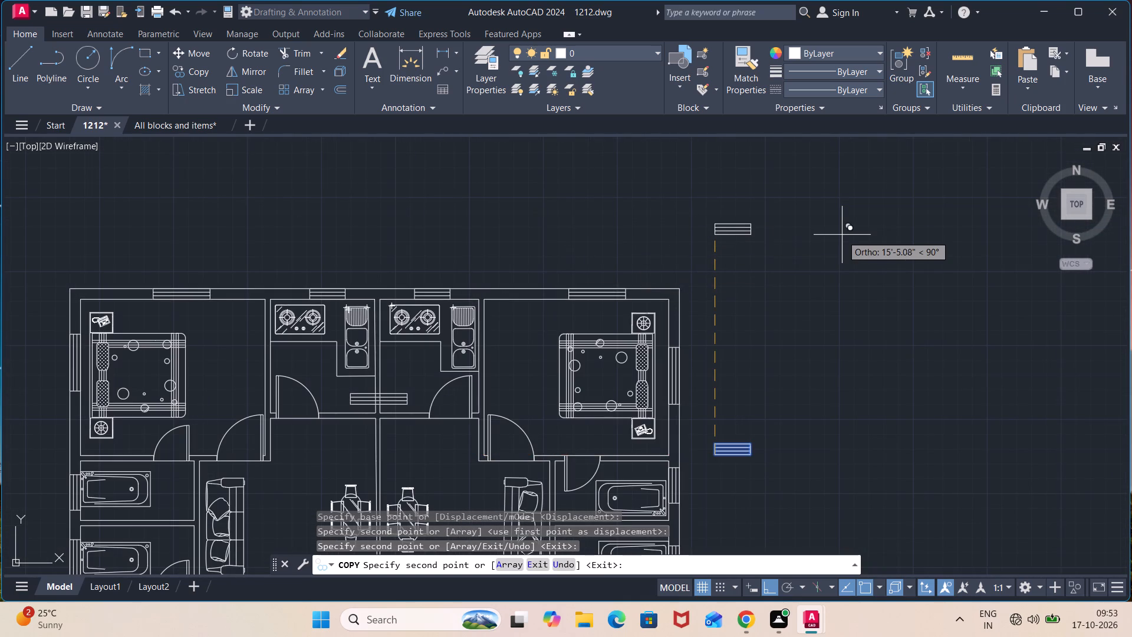
key("Escape")
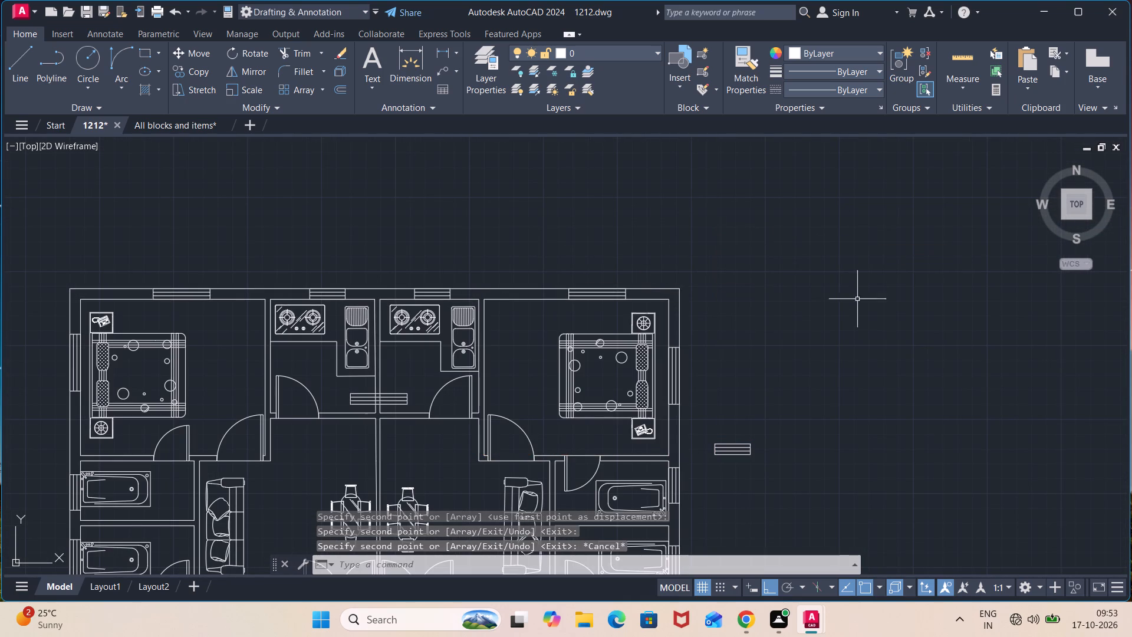
Erase the spare 2'6" window symbol outside the plan.
left_click(790, 437)
left_click(712, 489)
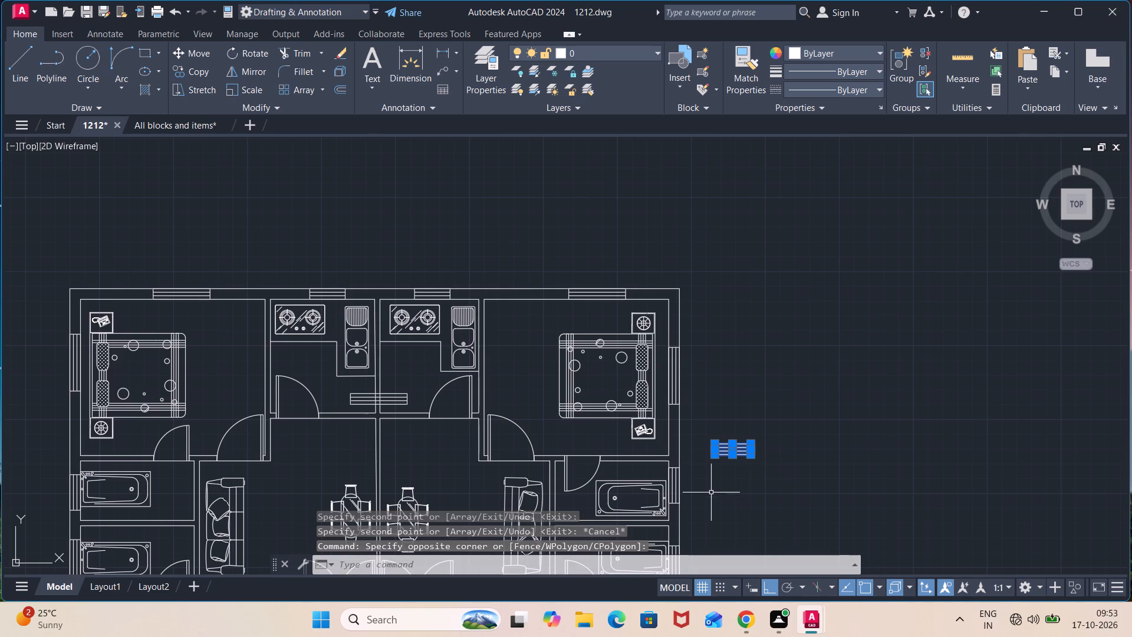
key("Delete")
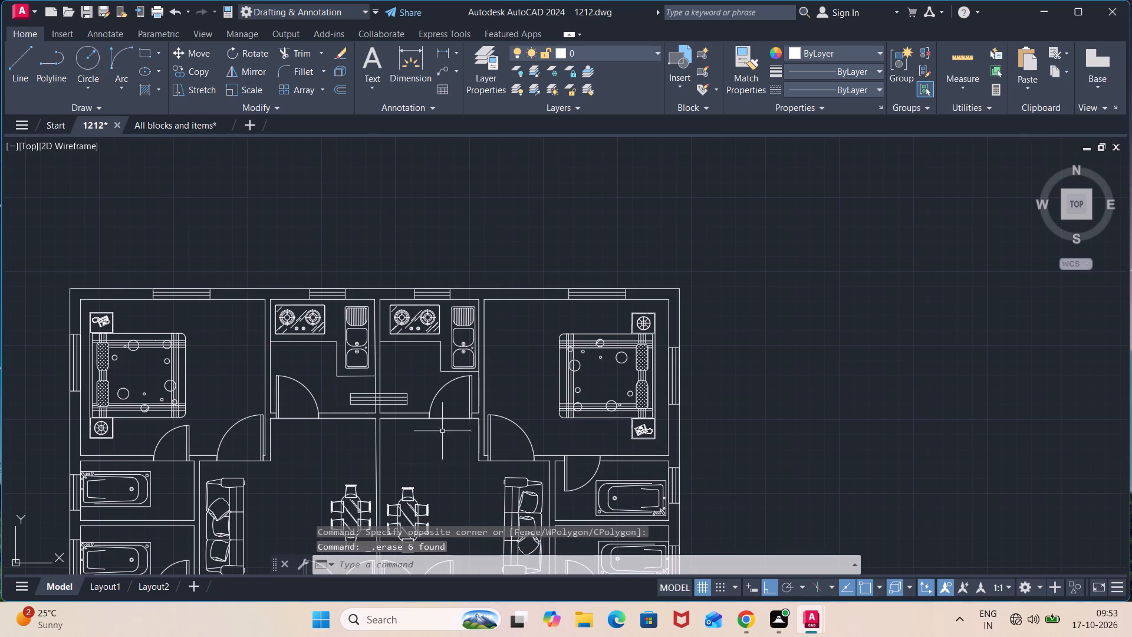
Erase the spare 4' window symbol lying across the dividing wall between the two kitchens.
middle_click_drag(329, 426, 384, 171)
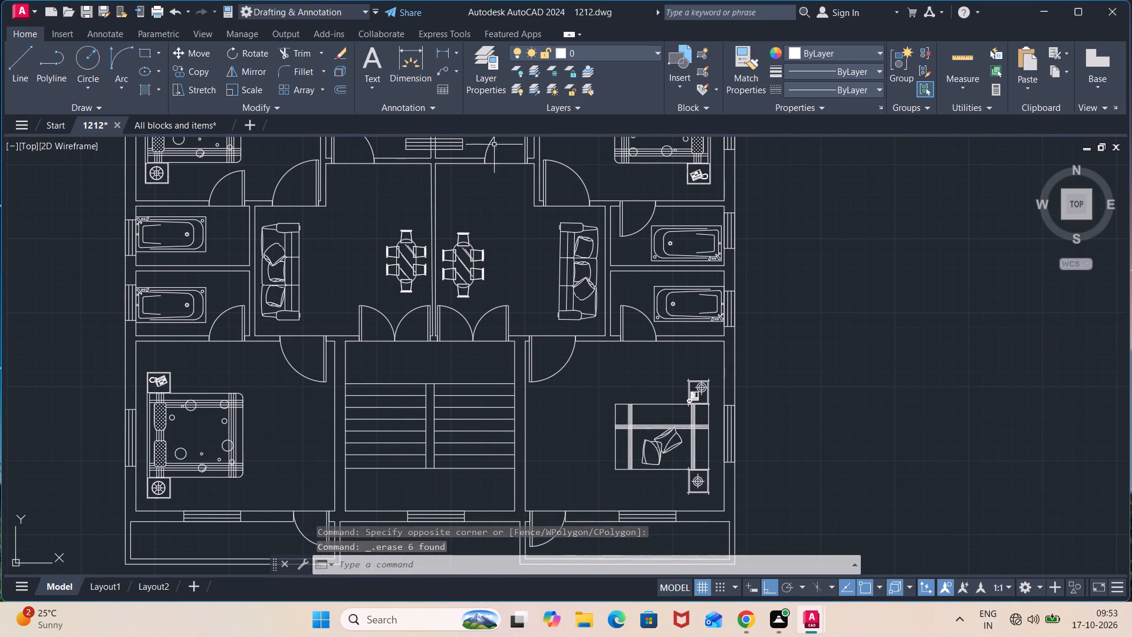
middle_click_drag(475, 205, 501, 291)
scroll(496, 210, "up", 1)
left_click(496, 219)
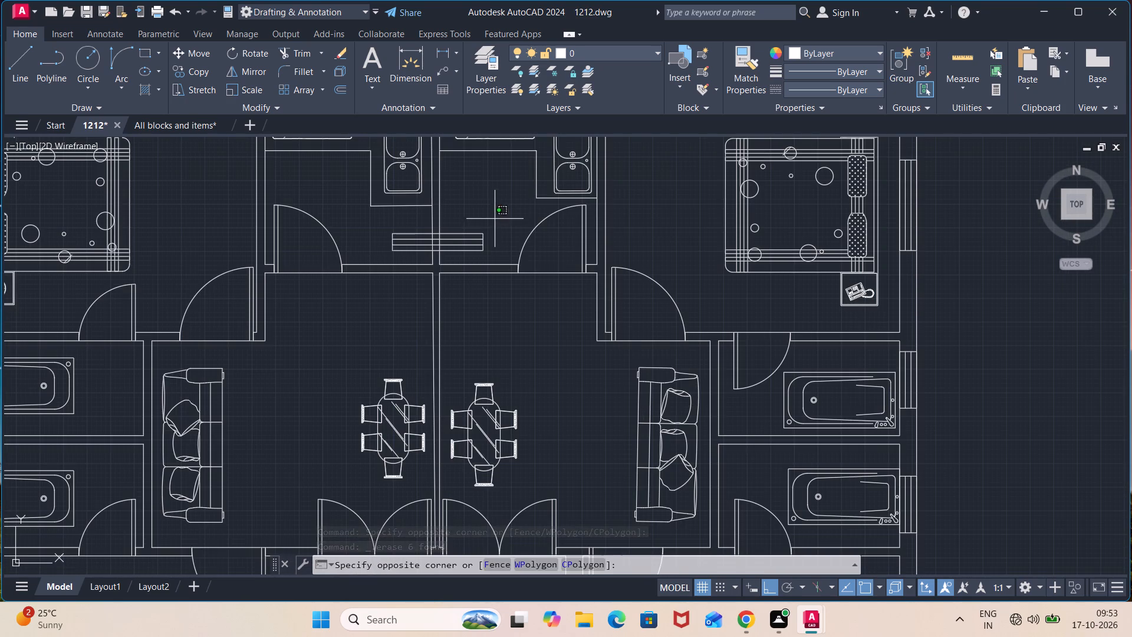
left_click(447, 256)
scroll(409, 244, "up", 3)
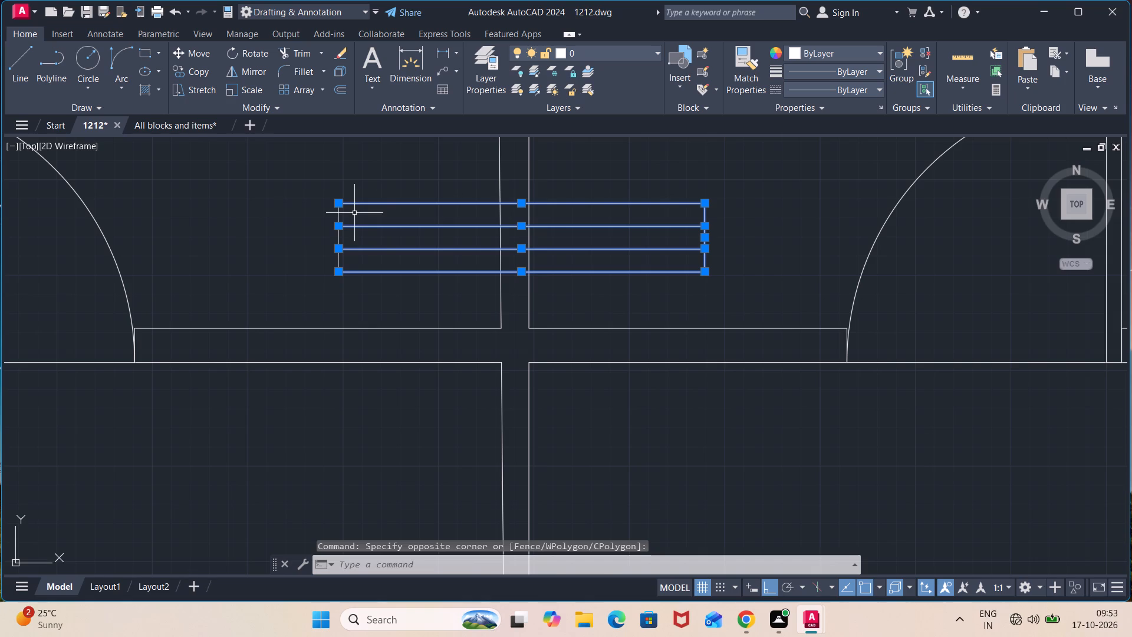
left_click(354, 212)
left_click(325, 220)
key("Delete")
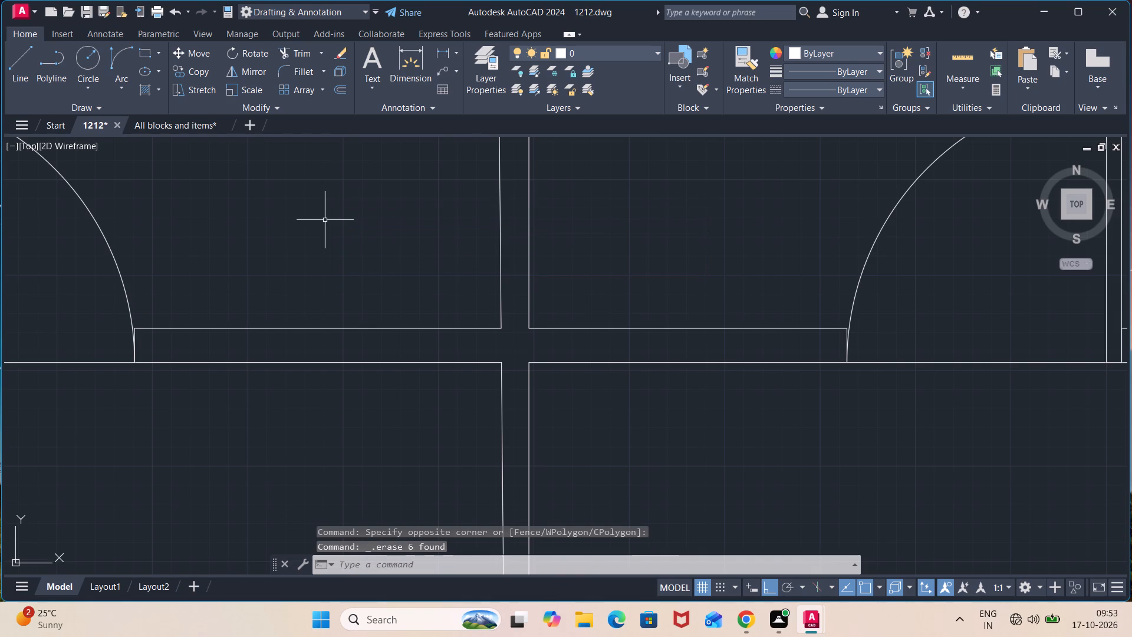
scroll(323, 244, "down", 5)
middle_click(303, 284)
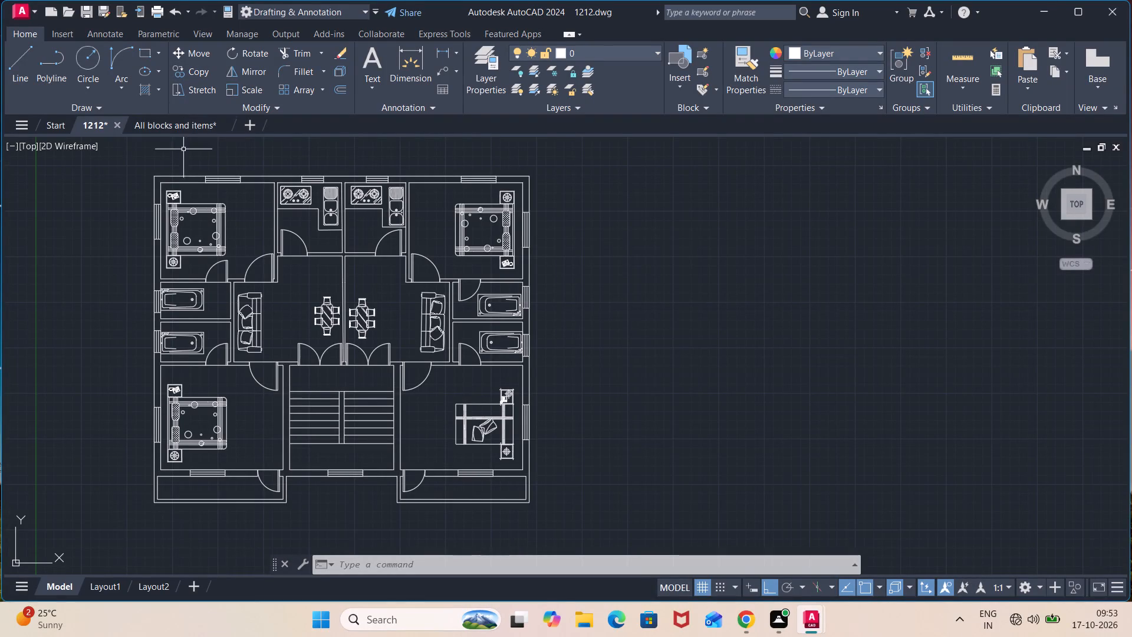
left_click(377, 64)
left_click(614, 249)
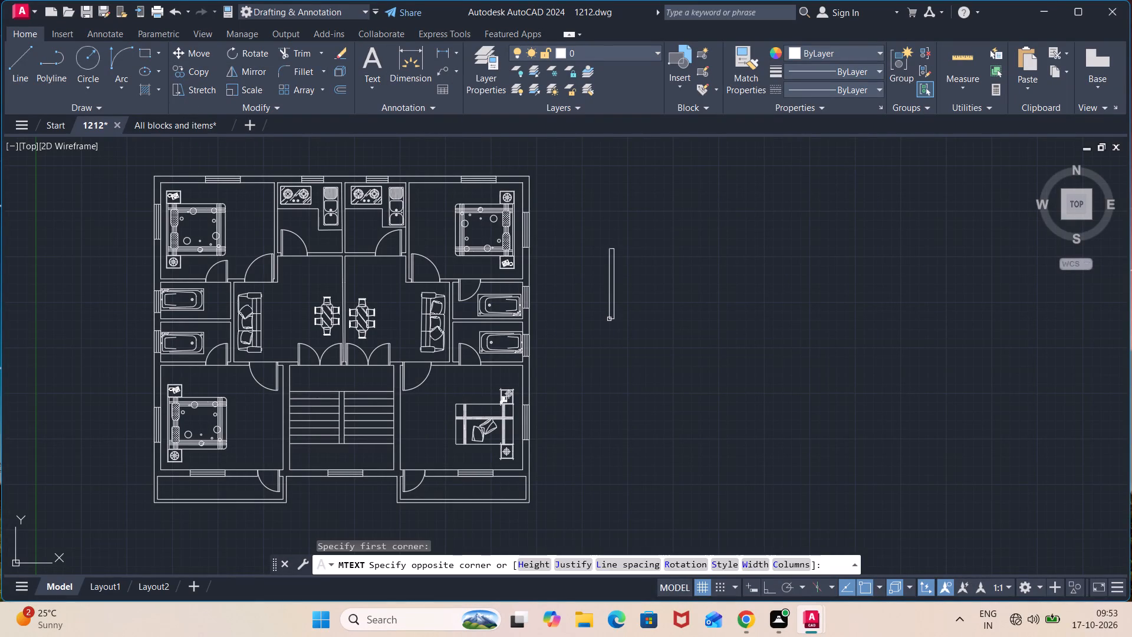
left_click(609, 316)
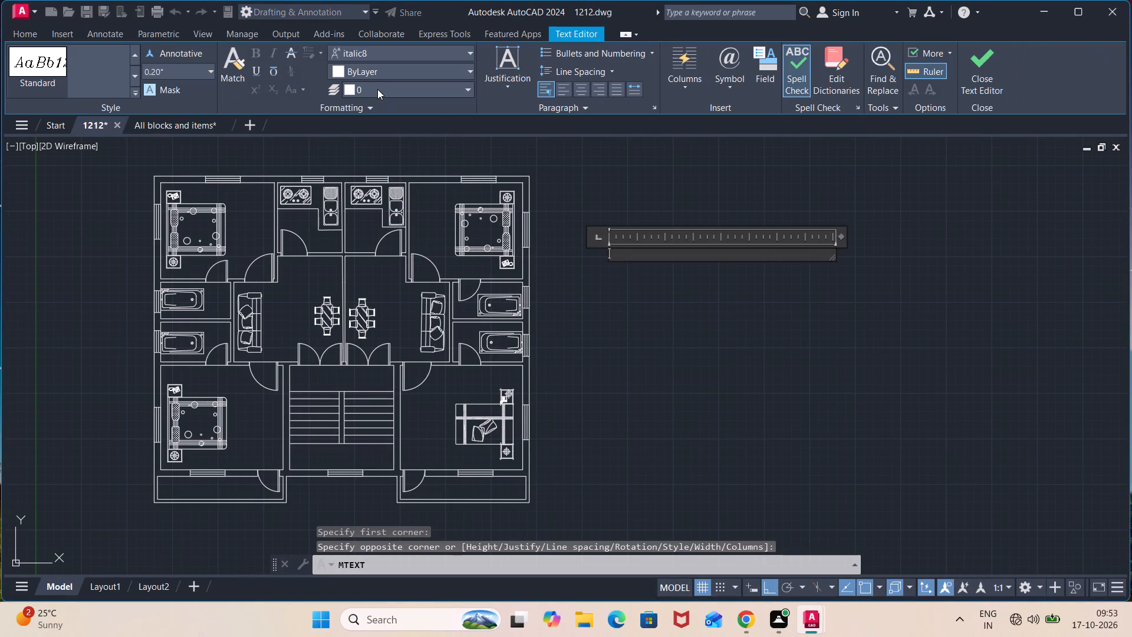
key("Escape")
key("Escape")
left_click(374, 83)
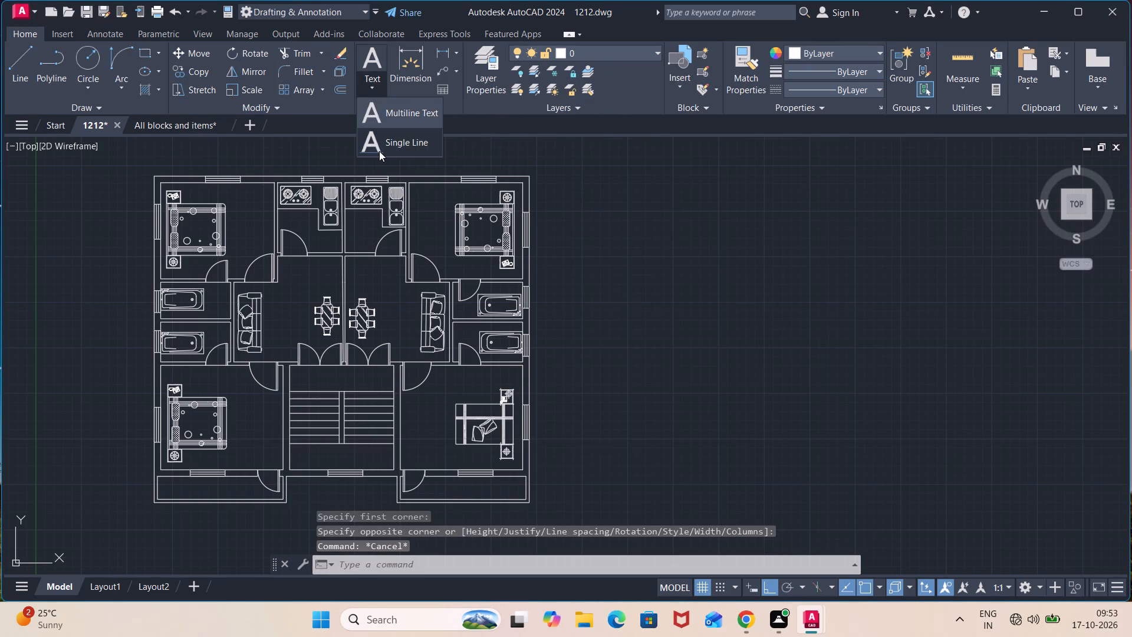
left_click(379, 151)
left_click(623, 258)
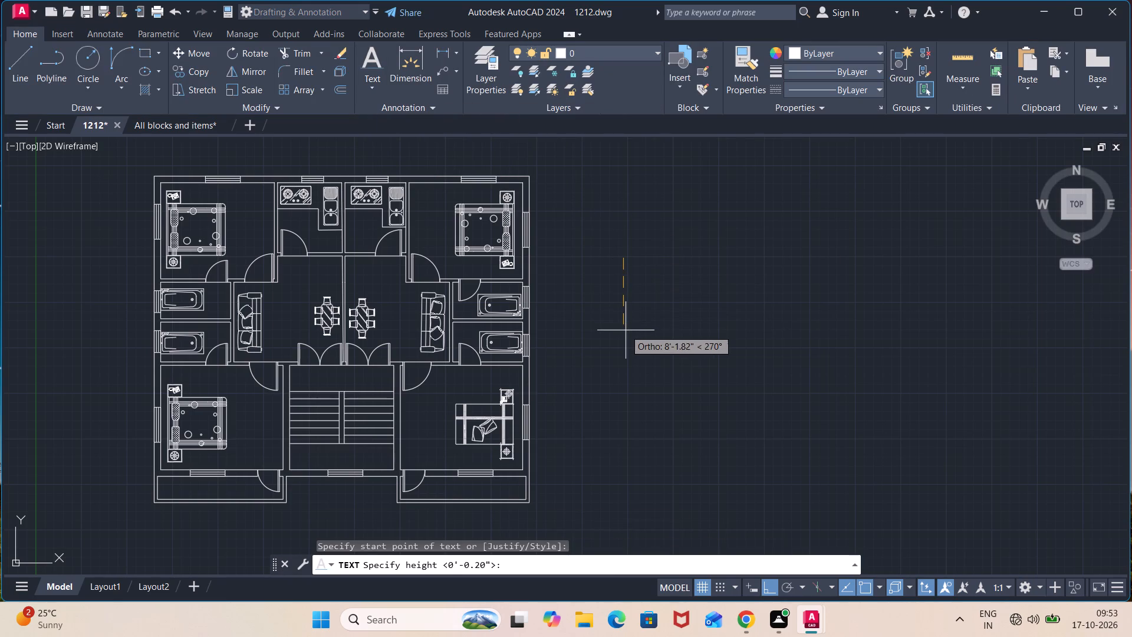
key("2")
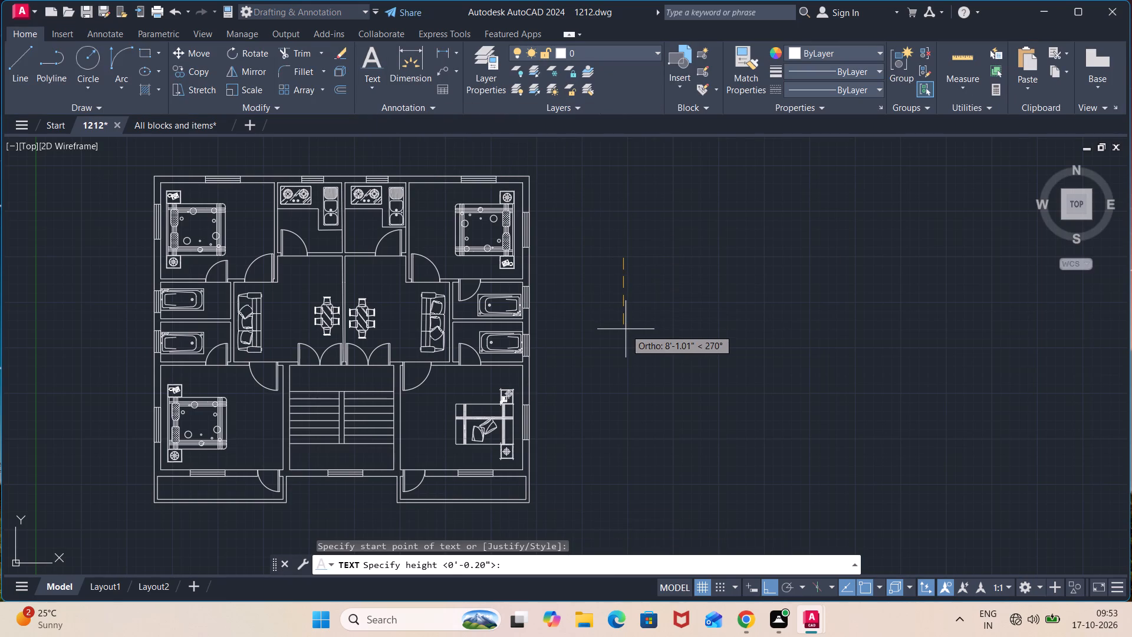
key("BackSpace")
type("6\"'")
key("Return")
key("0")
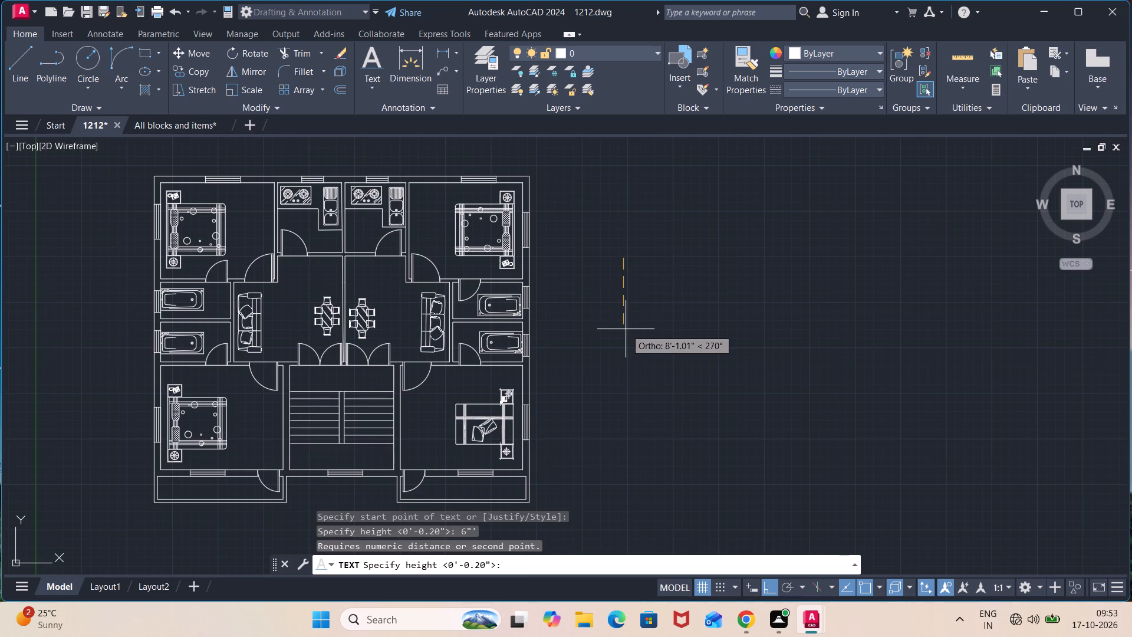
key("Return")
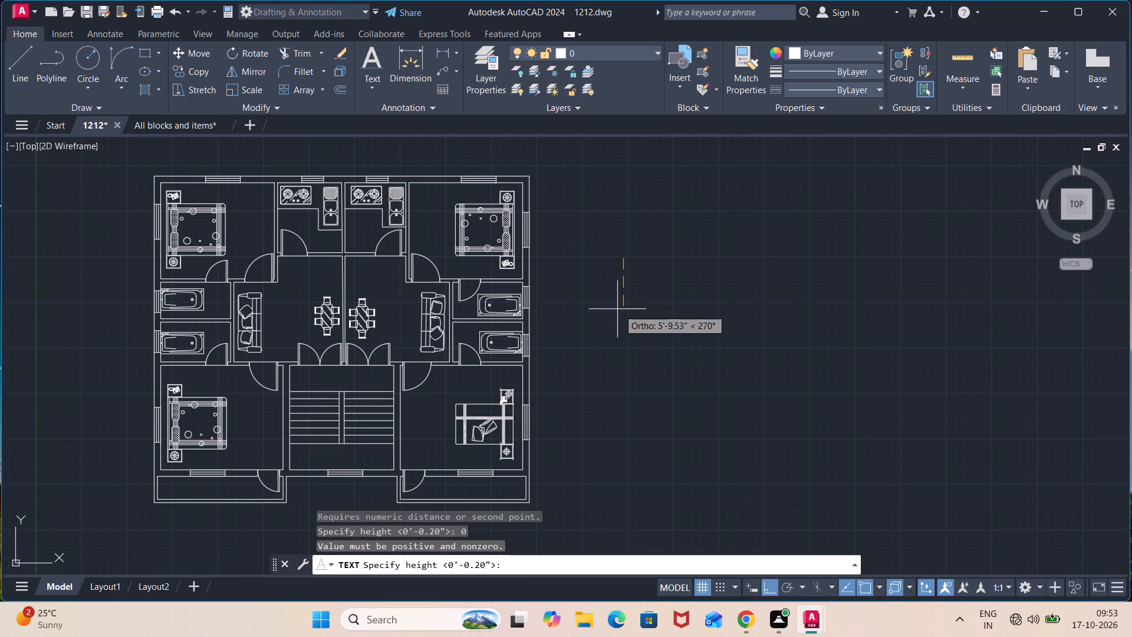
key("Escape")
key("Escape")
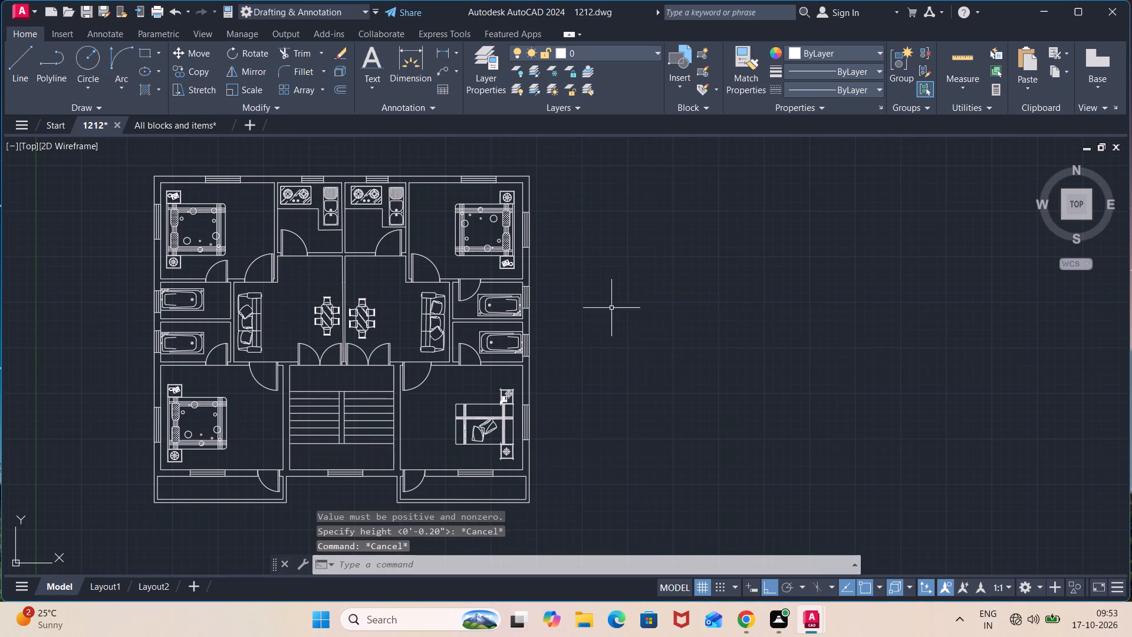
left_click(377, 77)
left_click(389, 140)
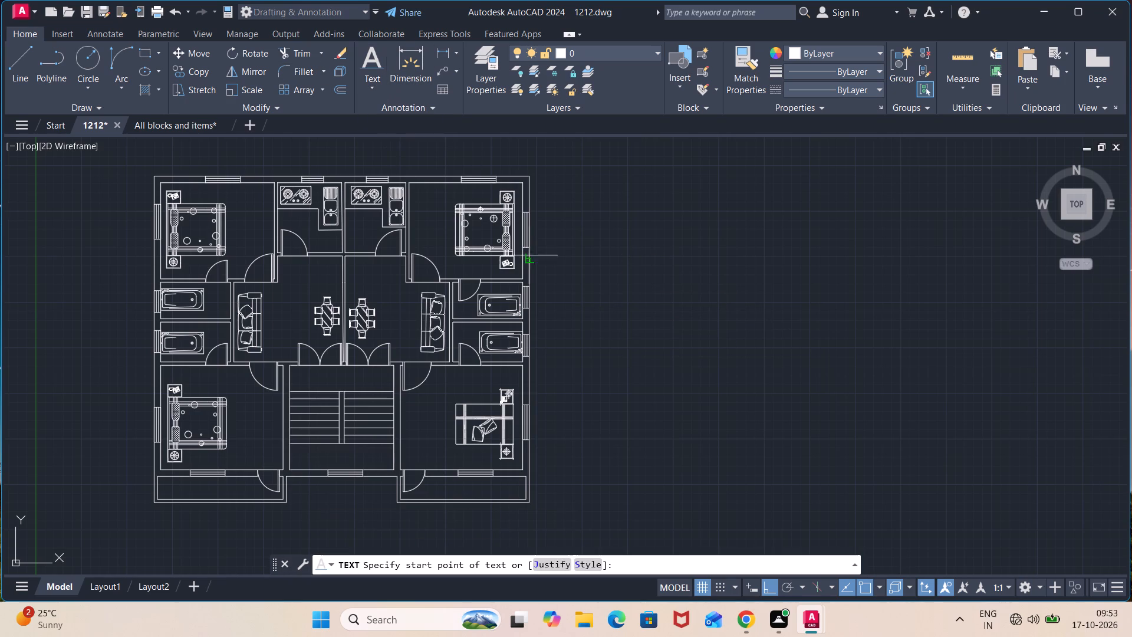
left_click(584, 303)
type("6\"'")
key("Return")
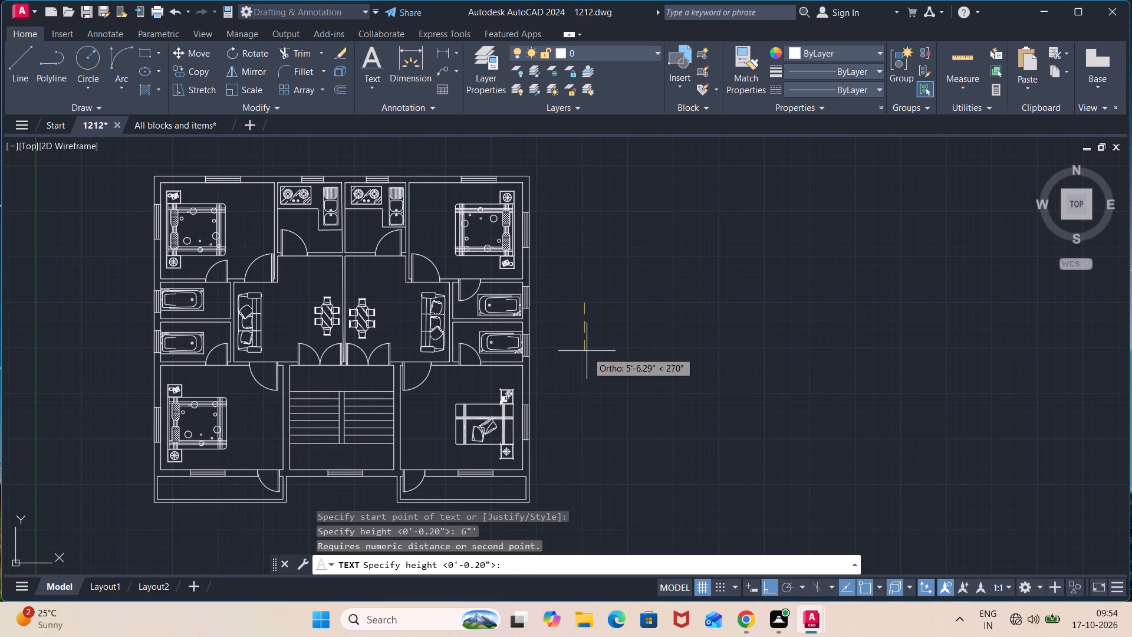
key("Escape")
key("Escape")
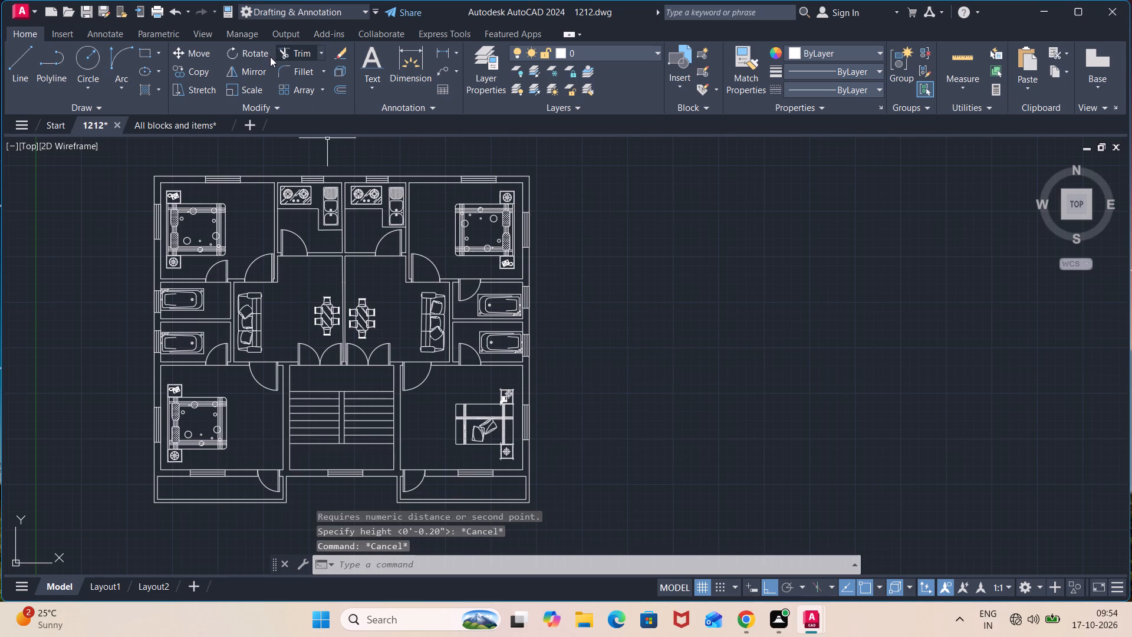
Create single-line text 6" high at 0° rotation, labelling the upper-right bedroom BED ROOM with 13'X11' on the line below.
left_click(372, 75)
left_click(396, 145)
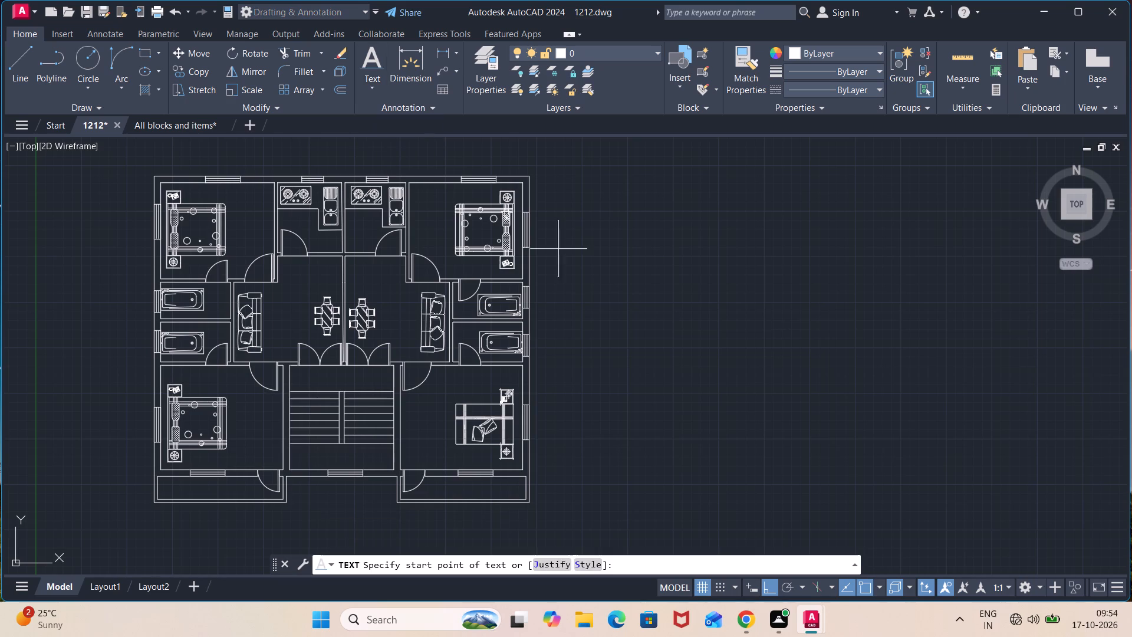
left_click(662, 336)
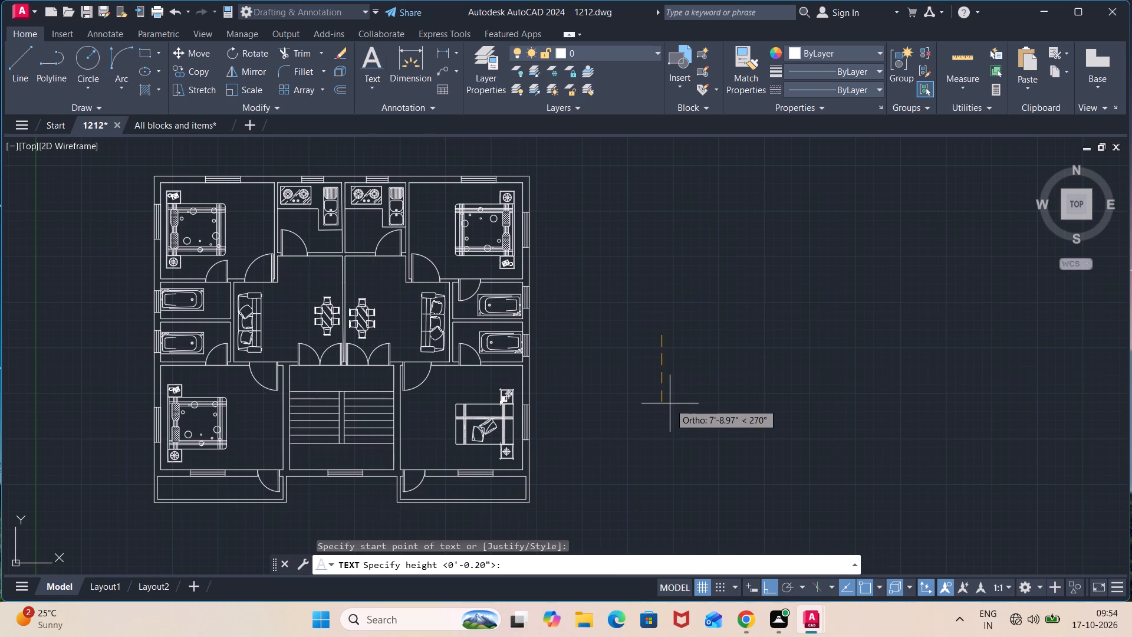
type("6\"")
key("Return")
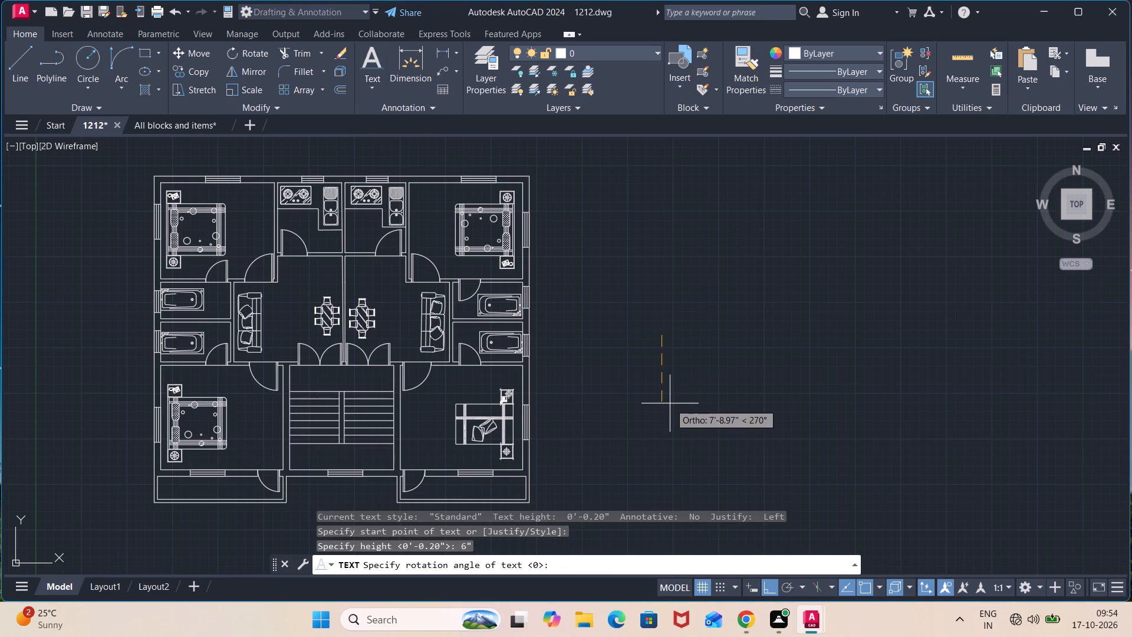
key("0")
key("Return")
scroll(670, 338, "up", 2)
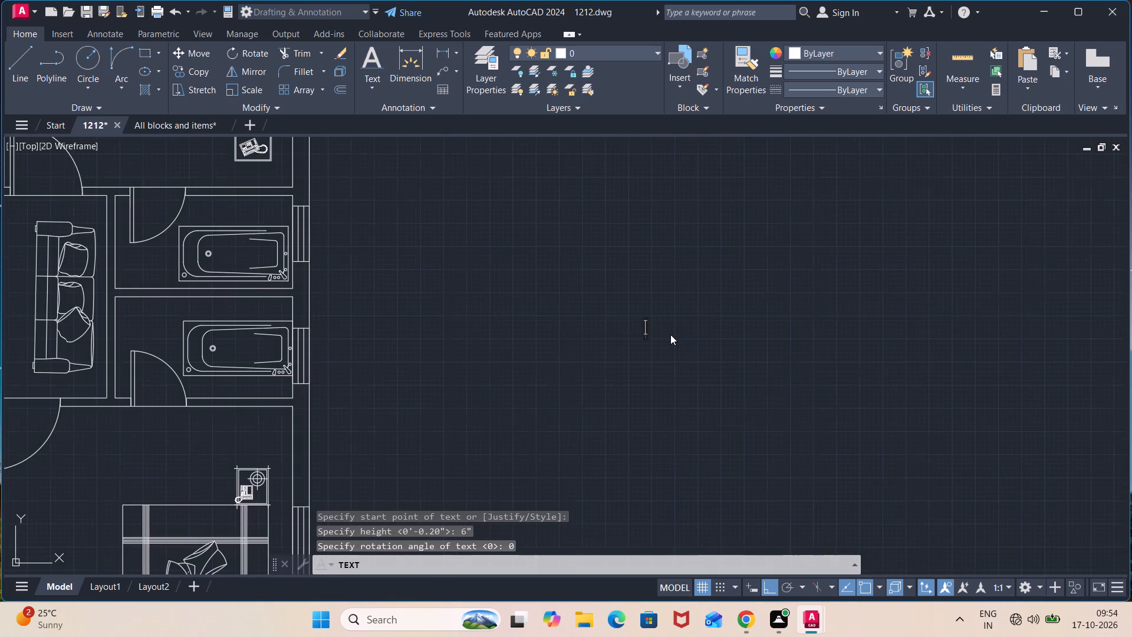
scroll(651, 332, "up", 2)
scroll(477, 339, "down", 4)
scroll(413, 323, "down", 2)
scroll(301, 234, "up", 2)
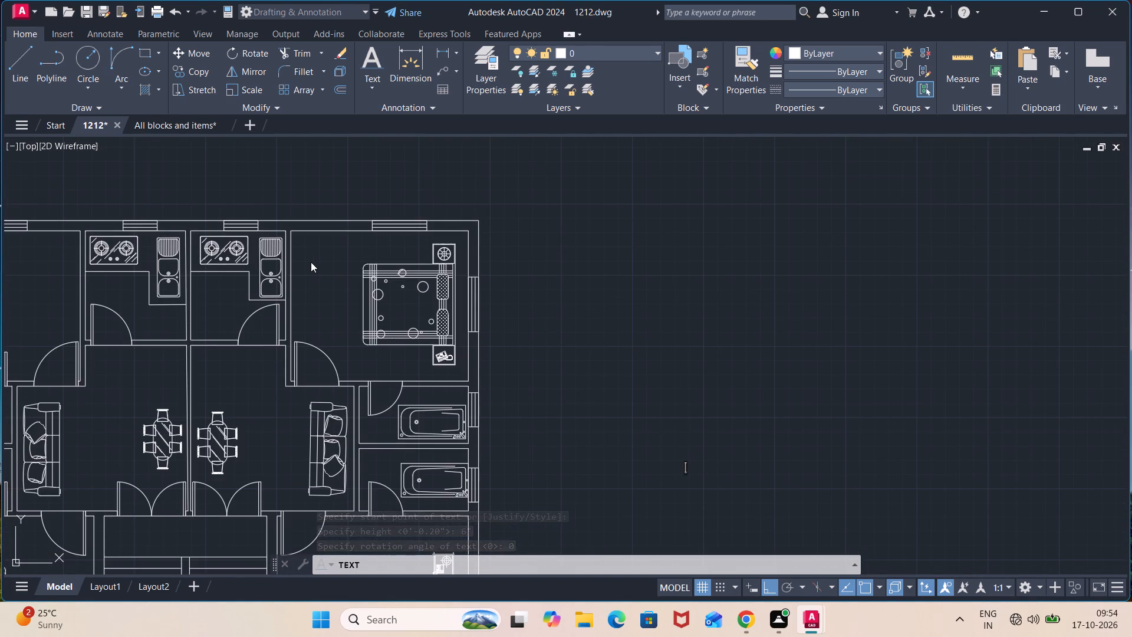
scroll(310, 260, "up", 2)
left_click(291, 252)
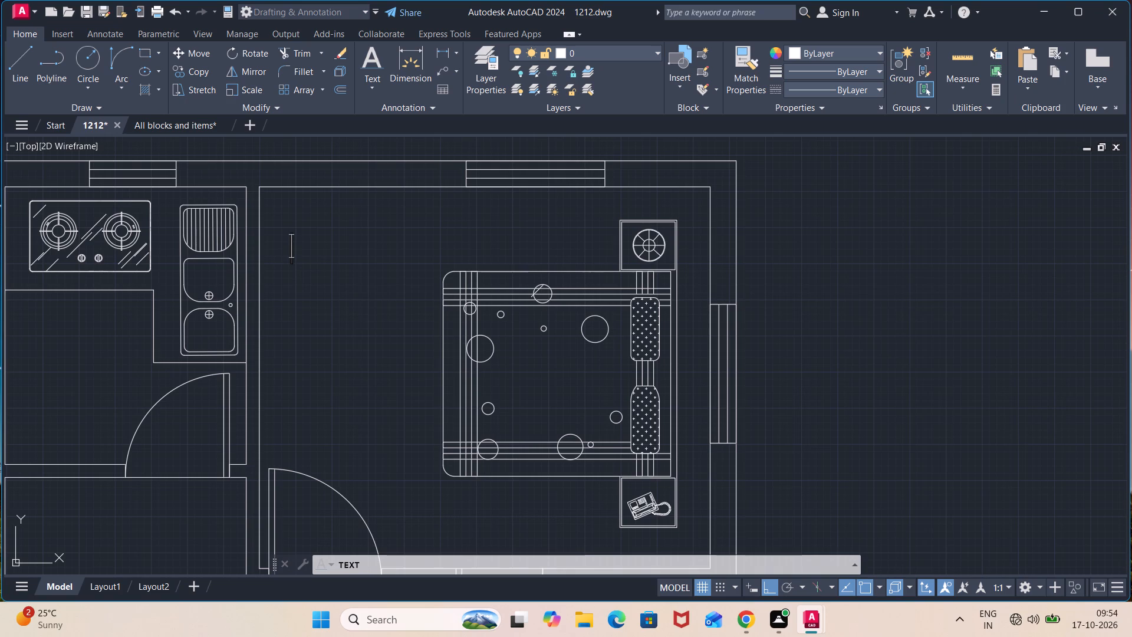
type("bed")
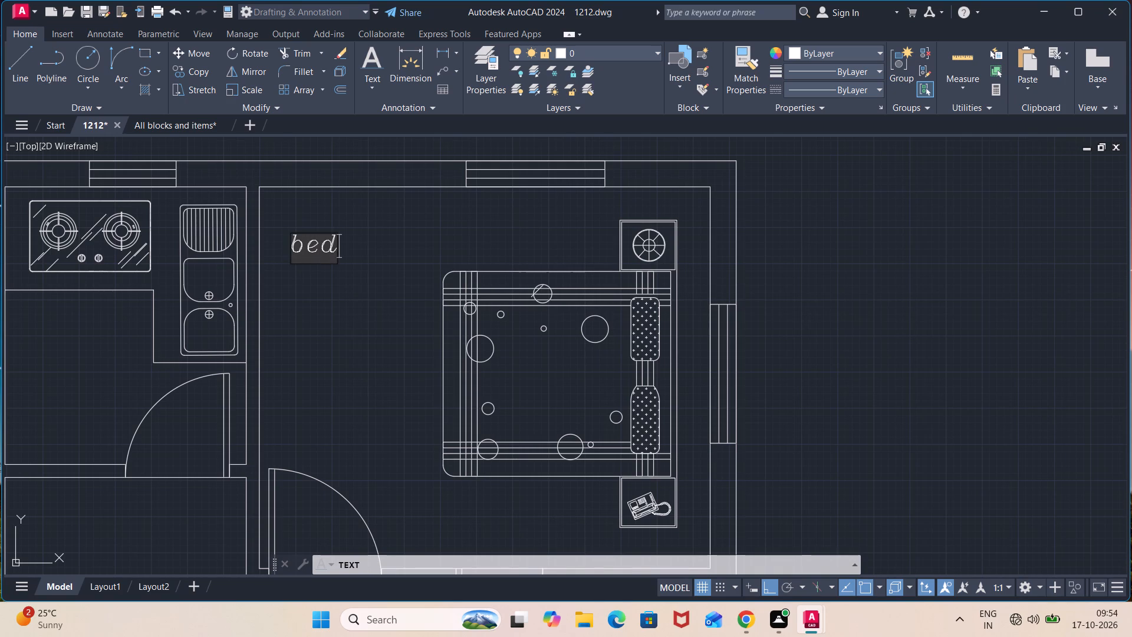
key("BackSpace")
key("BackSpace")
key("BackSpace")
type("BED ROO")
key("m")
key("Return")
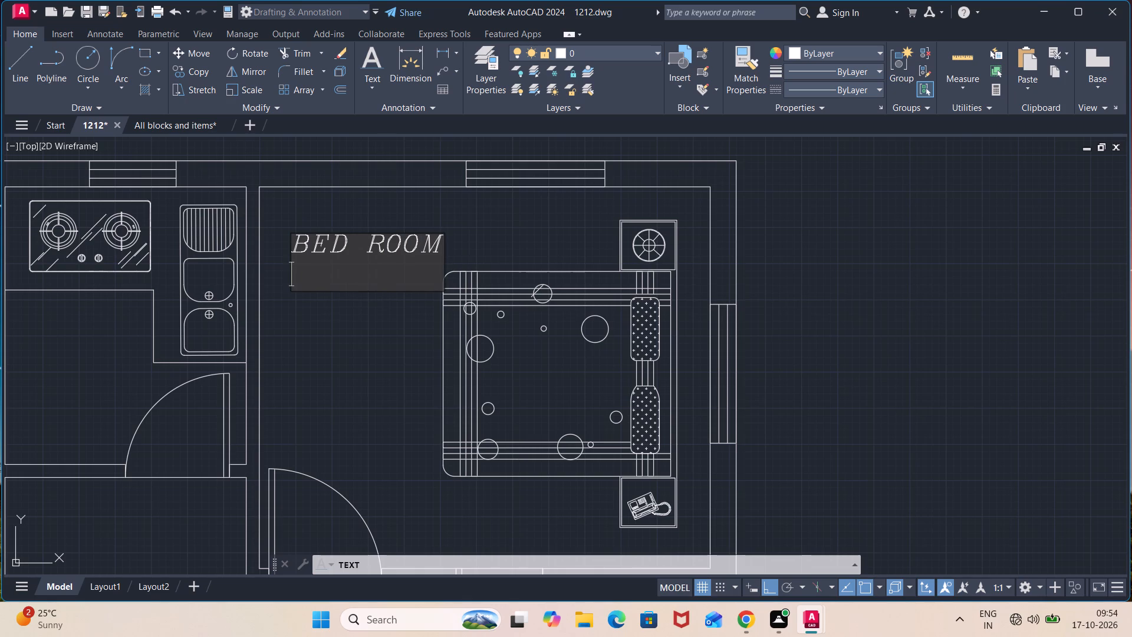
type("13'")
type("X11'")
Label the right-hand kitchen KITCHEN with 7'X8' on the line below, in the space under the counter.
middle_click_drag(120, 332, 320, 291)
left_click(244, 304)
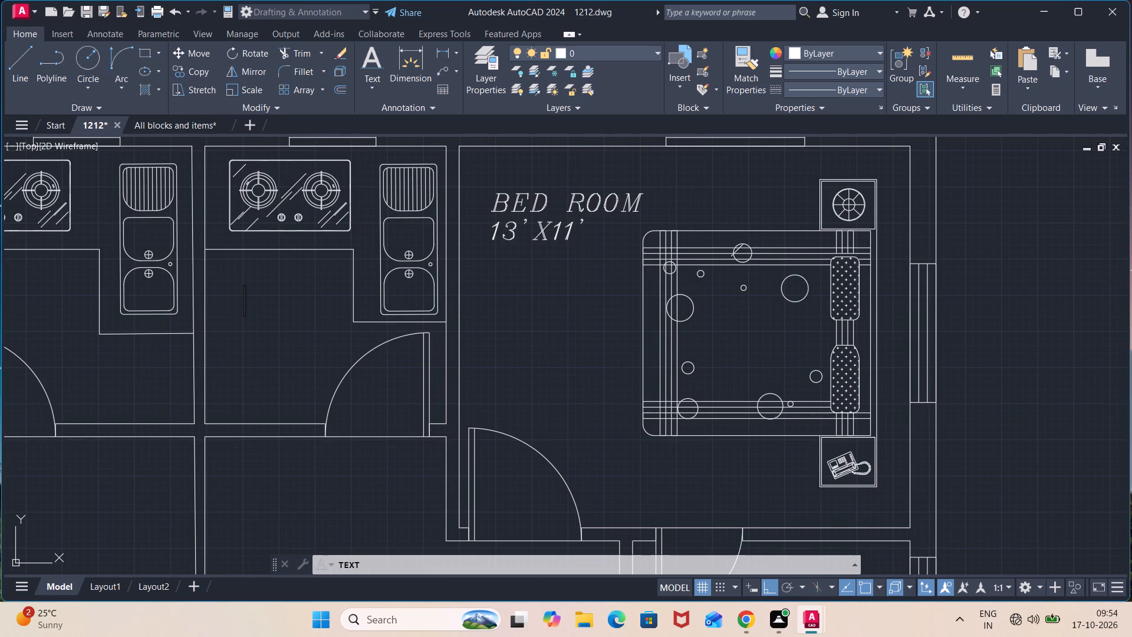
type("KIT")
type("CHEN")
key("Return")
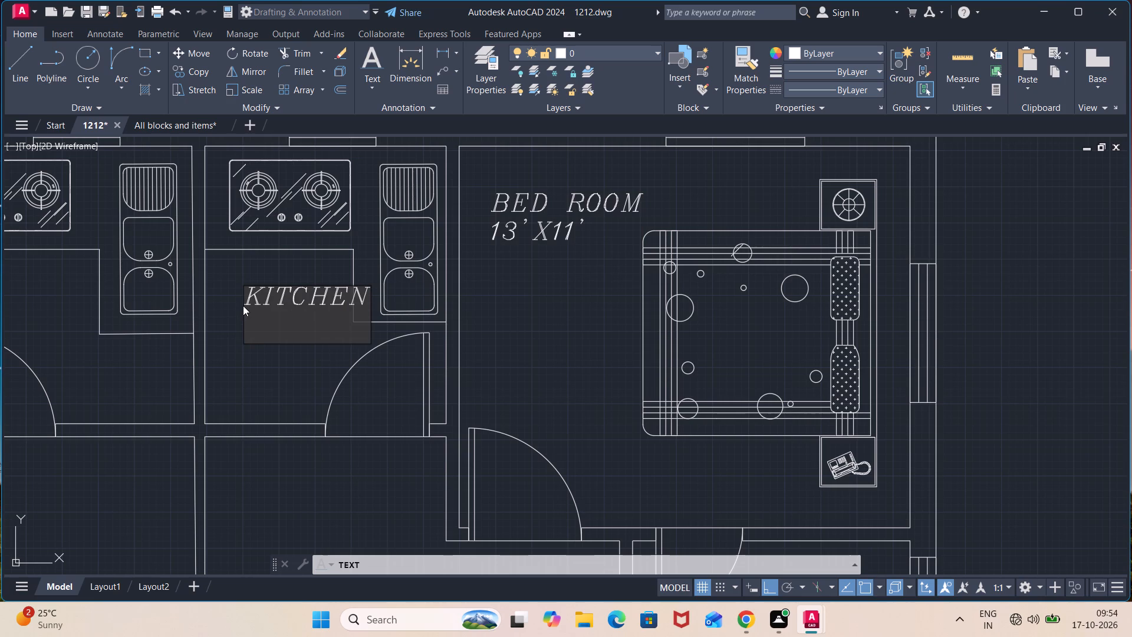
type("7'X8'")
Label the left-hand kitchen KITCHEN with 7'X8' on the line below, between the counter and the door.
middle_click_drag(154, 352, 394, 408)
left_click(224, 342)
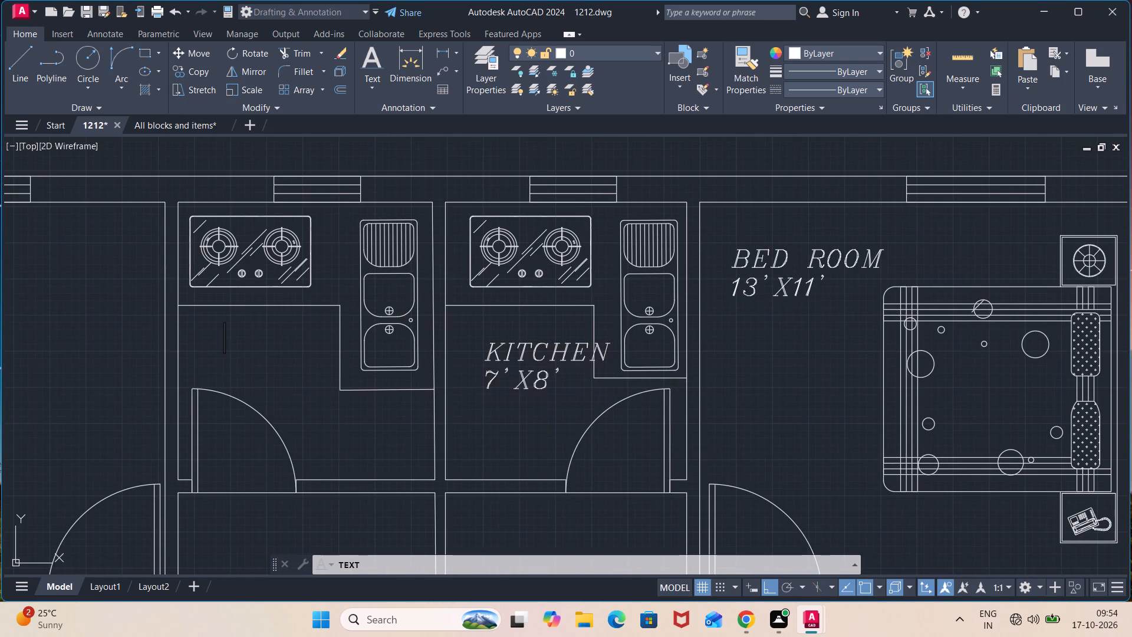
left_click(196, 340)
type("KITCHEN")
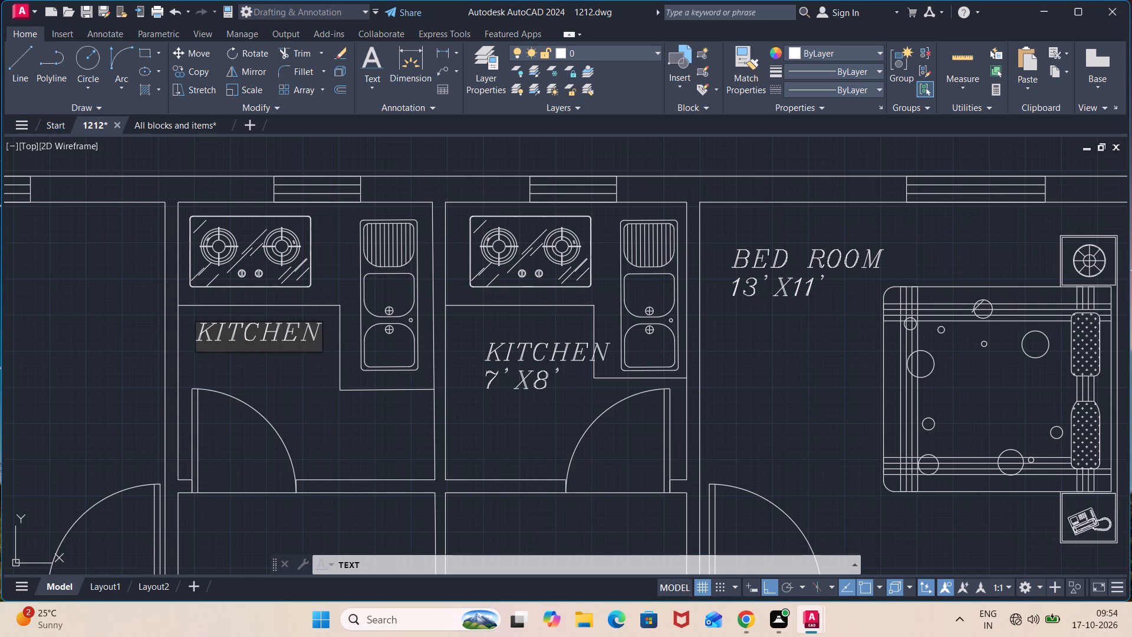
key("Return")
type("7'")
type("X8'")
Label the upper-left bedroom BED ROOM with 13'X11' on the line below, in the space beside the bed.
scroll(196, 342, "down", 1)
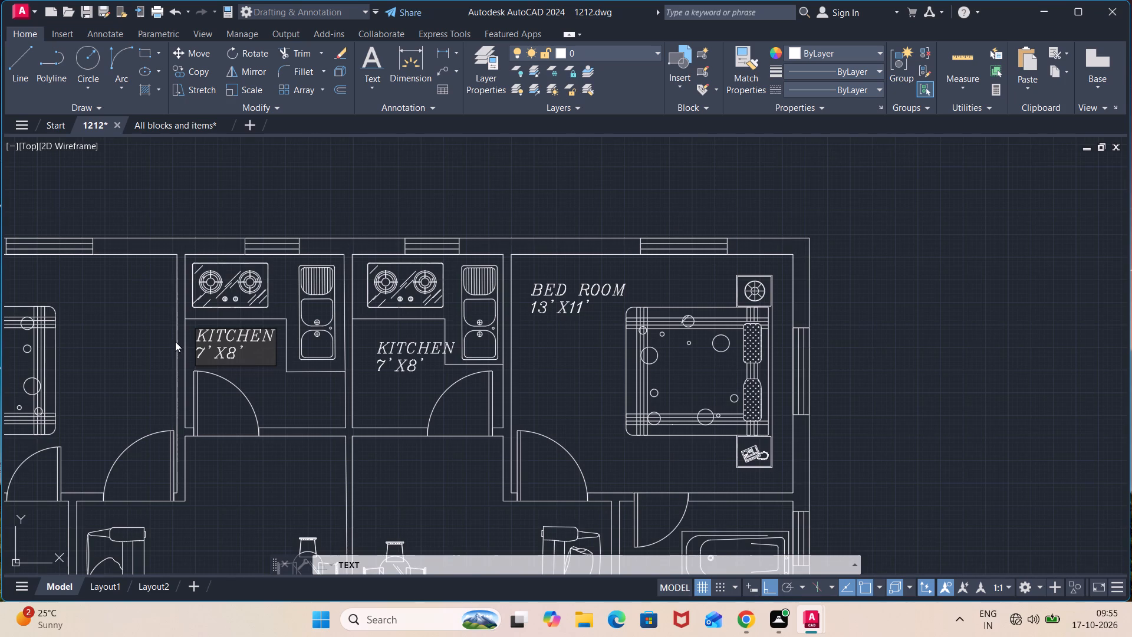
middle_click_drag(140, 346, 357, 244)
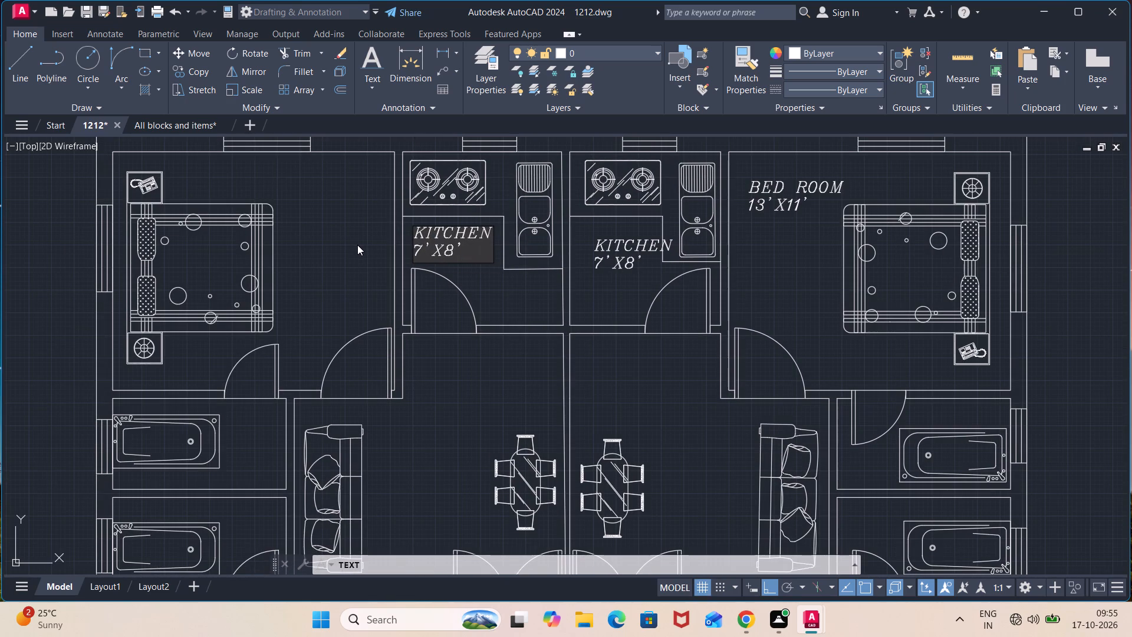
scroll(348, 291, "down", 2)
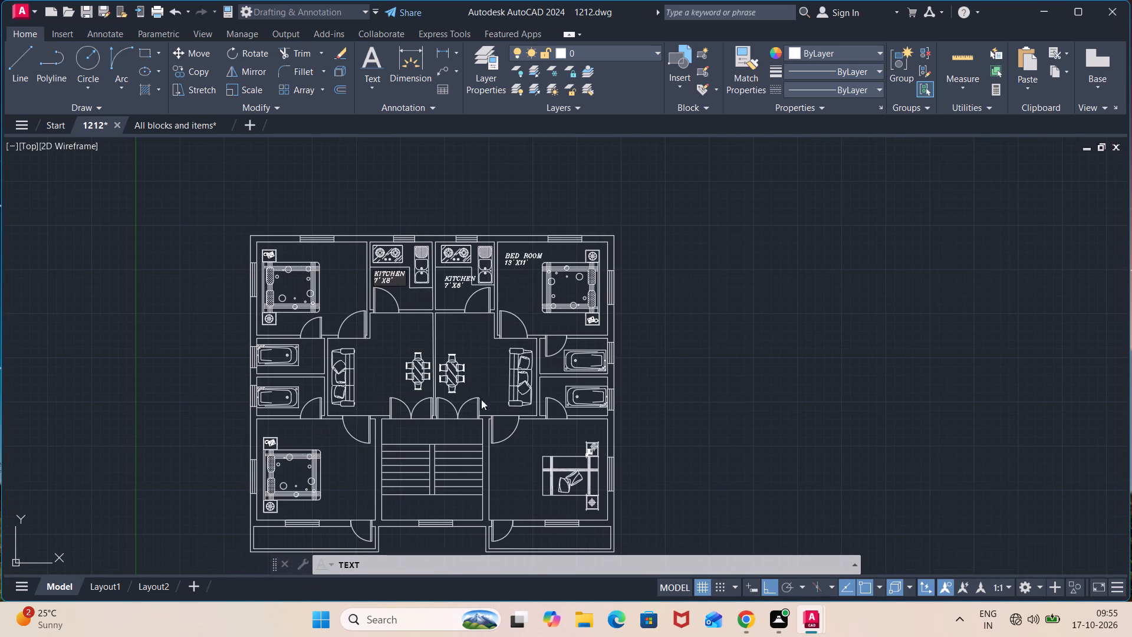
scroll(353, 329, "up", 2)
scroll(328, 278, "up", 1)
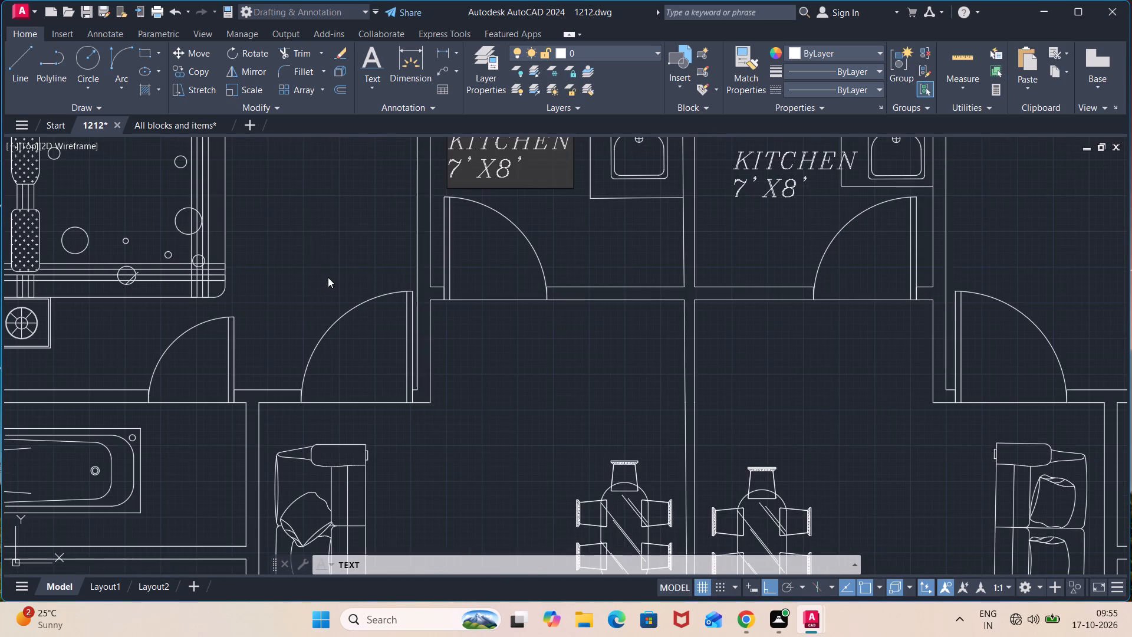
middle_click_drag(310, 231, 331, 424)
middle_click_drag(315, 291, 341, 352)
scroll(338, 341, "up", 1)
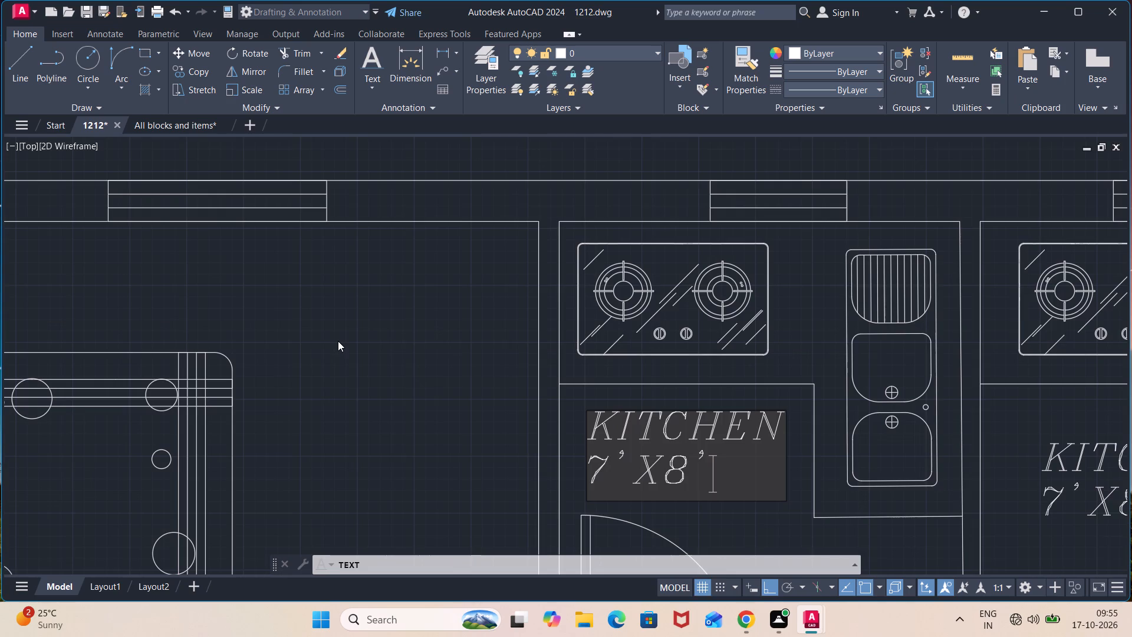
middle_click_drag(295, 366, 288, 203)
left_click(268, 242)
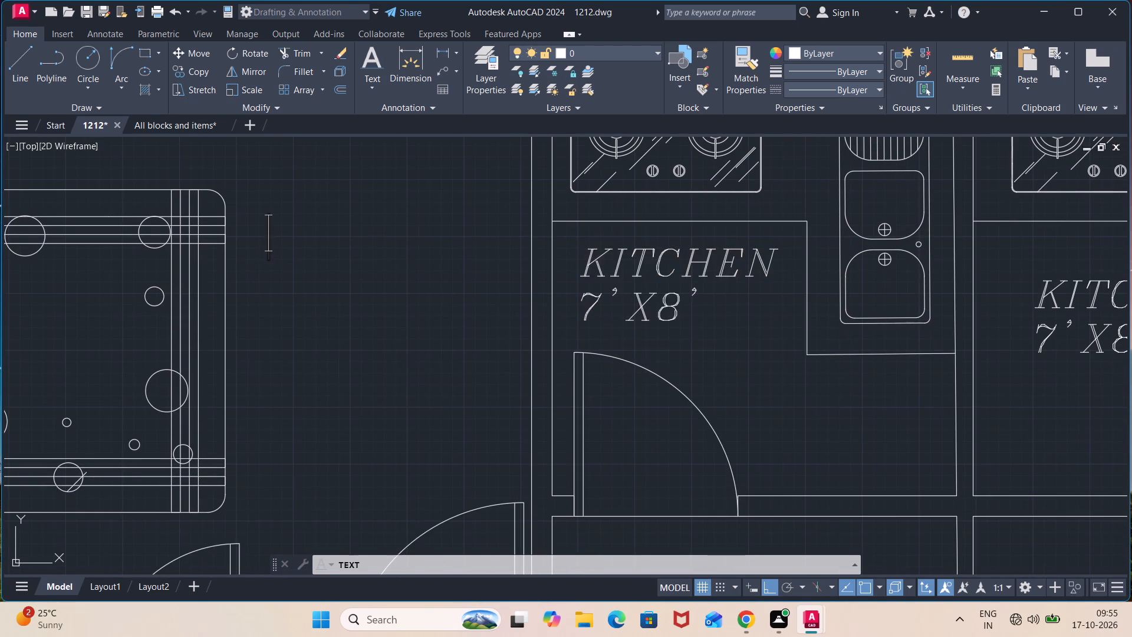
scroll(282, 333, "down", 3)
middle_click_drag(307, 402, 336, 234)
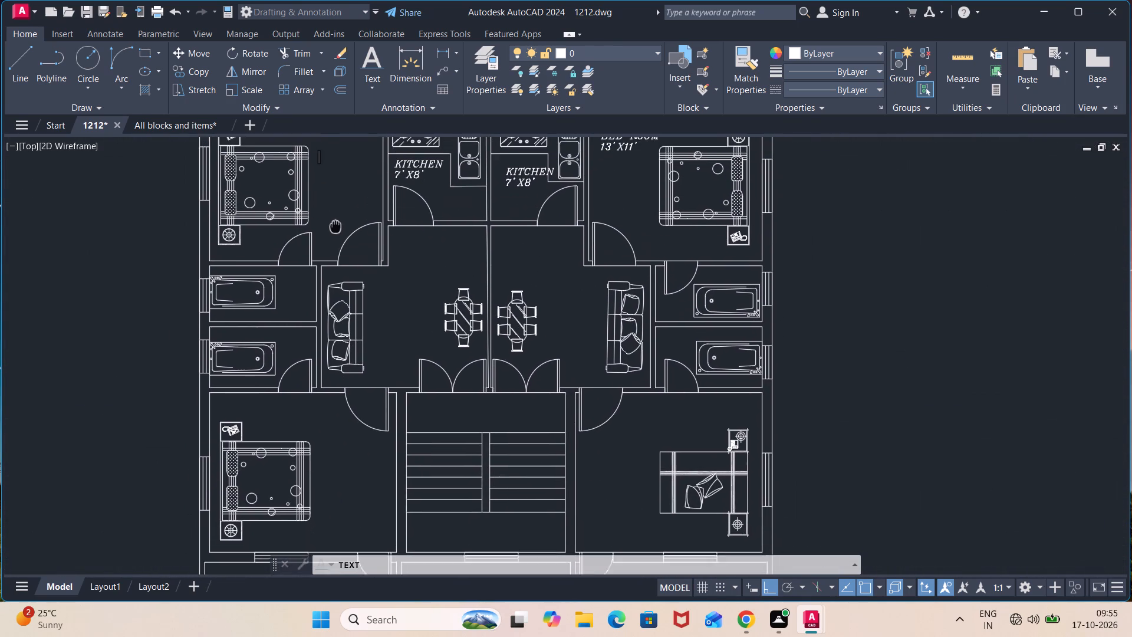
middle_click_drag(336, 234, 348, 299)
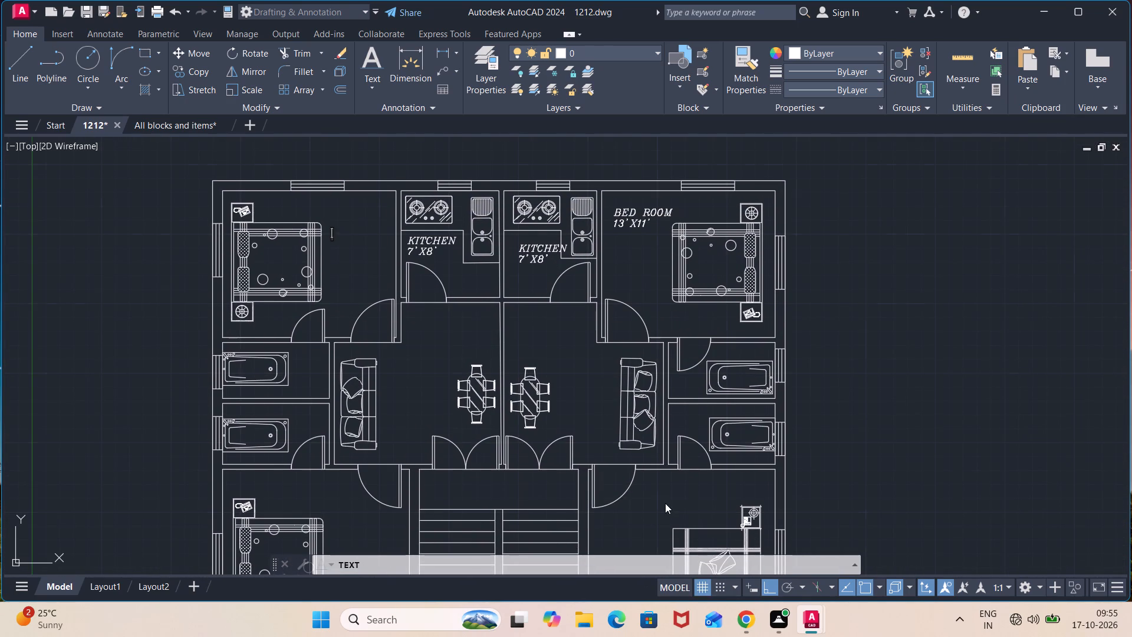
middle_click_drag(665, 503, 662, 415)
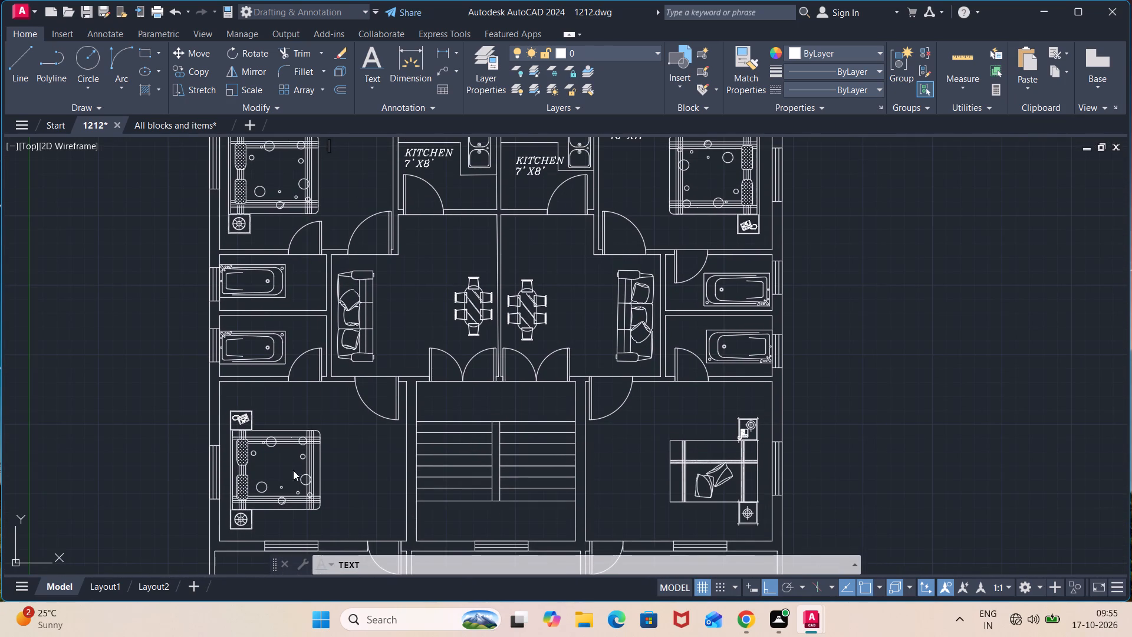
middle_click_drag(356, 178, 384, 337)
scroll(379, 329, "up", 2)
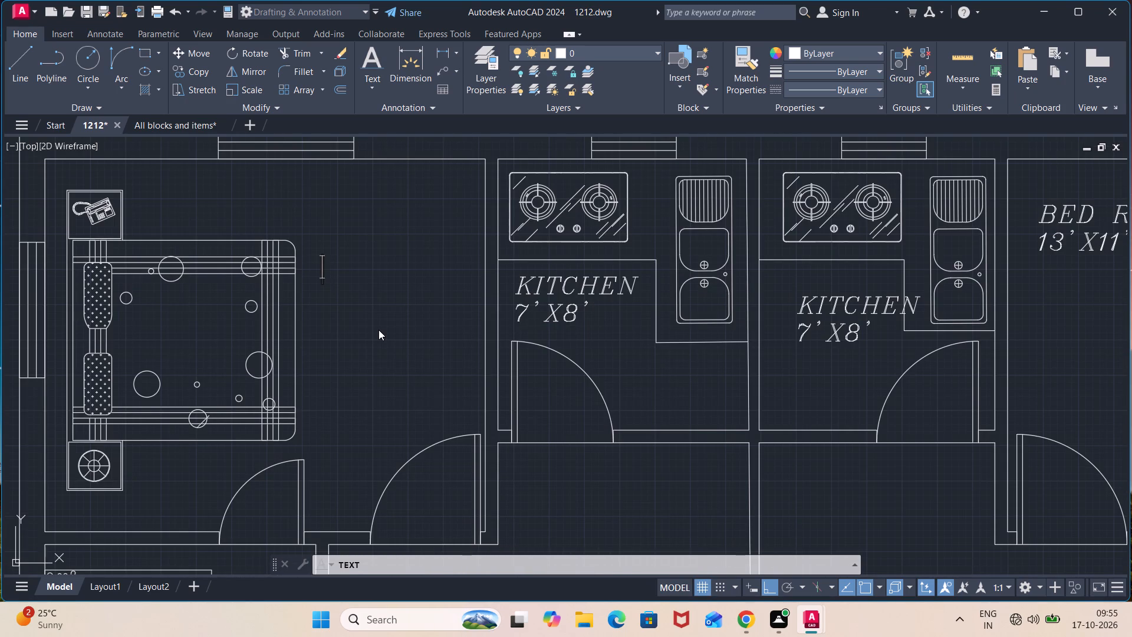
type("BED ROOM")
key("Return")
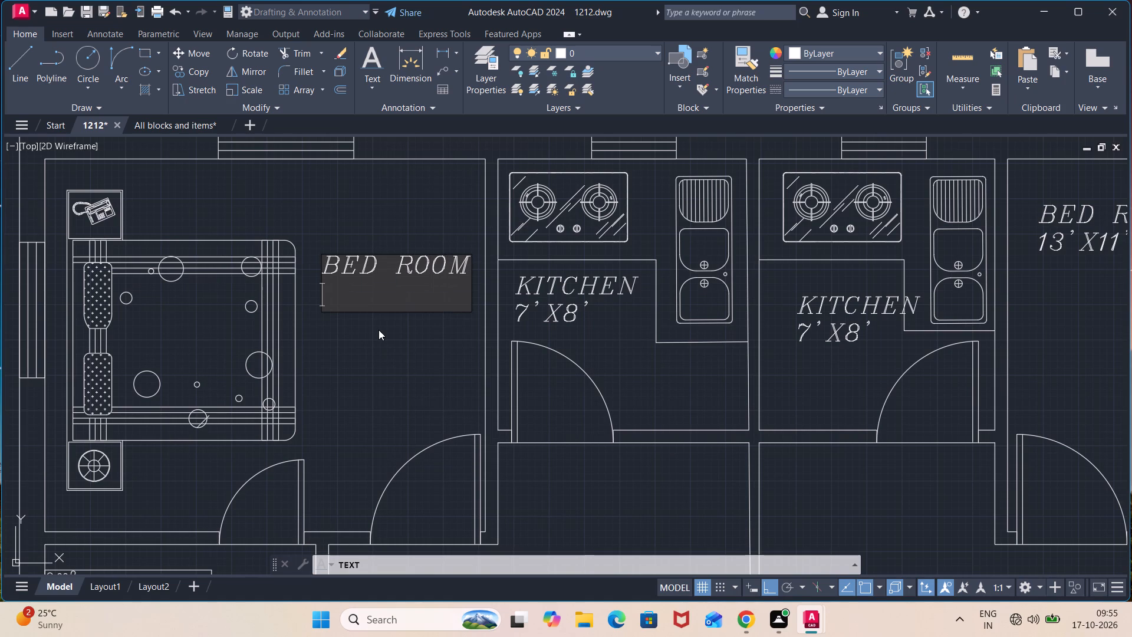
type("13'11\"")
key("BackSpace")
key("BackSpace")
key("BackSpace")
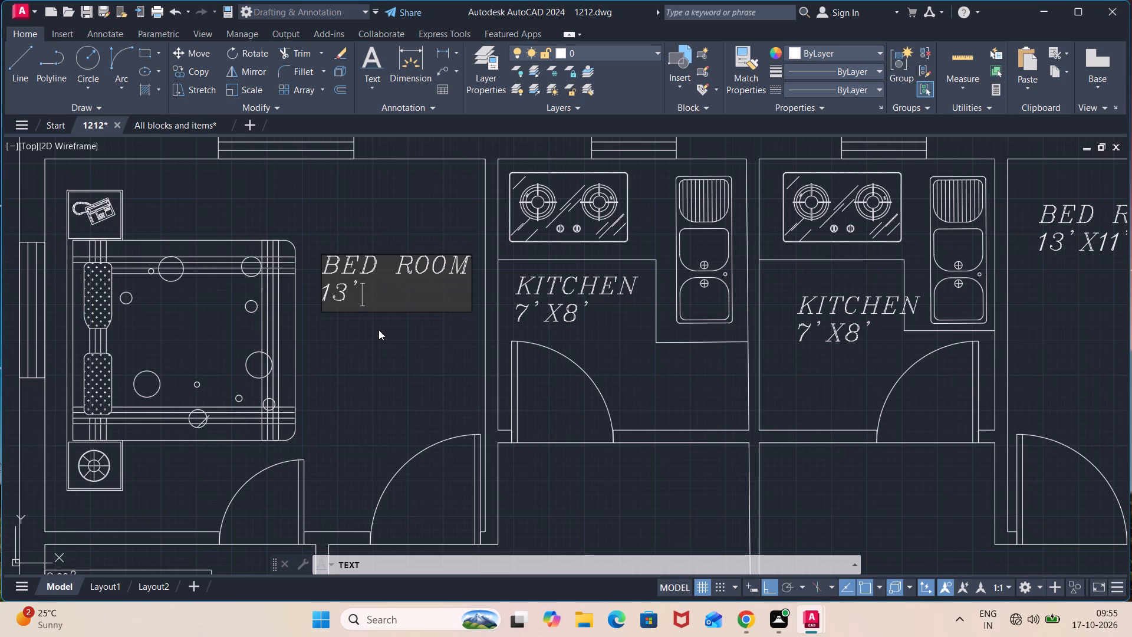
key("BackSpace")
type("'X")
type("11'")
Label the left-hand living room LIVING& with DINING on the line below, in the space between the sofa and the dining table.
scroll(535, 398, "down", 1)
middle_click_drag(596, 380, 584, 120)
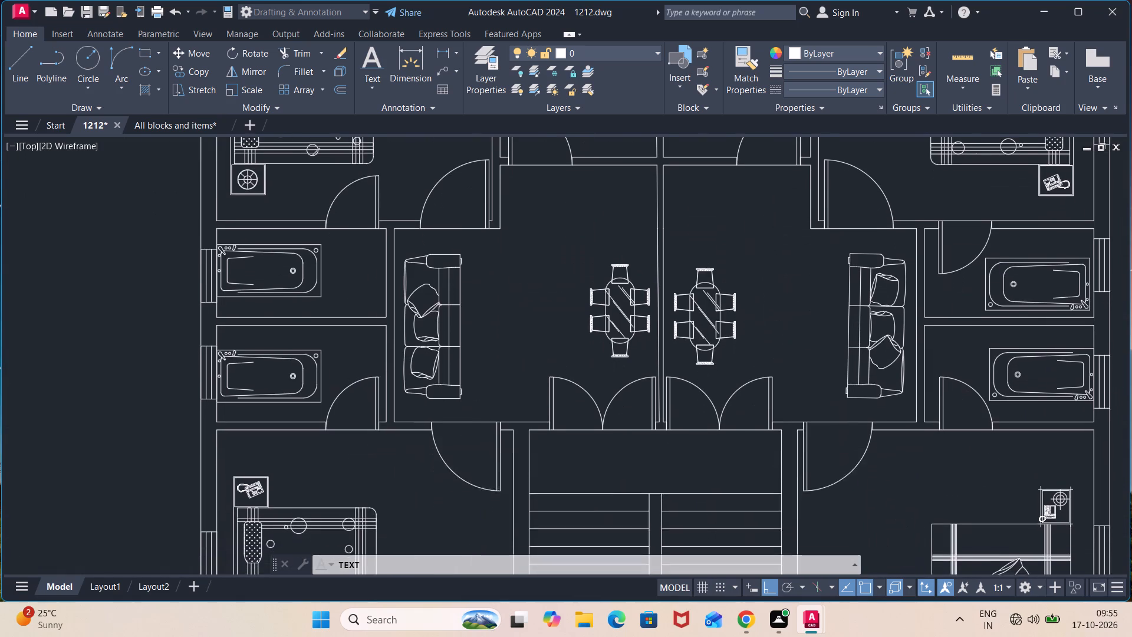
middle_click_drag(584, 120, 584, 132)
left_click(515, 286)
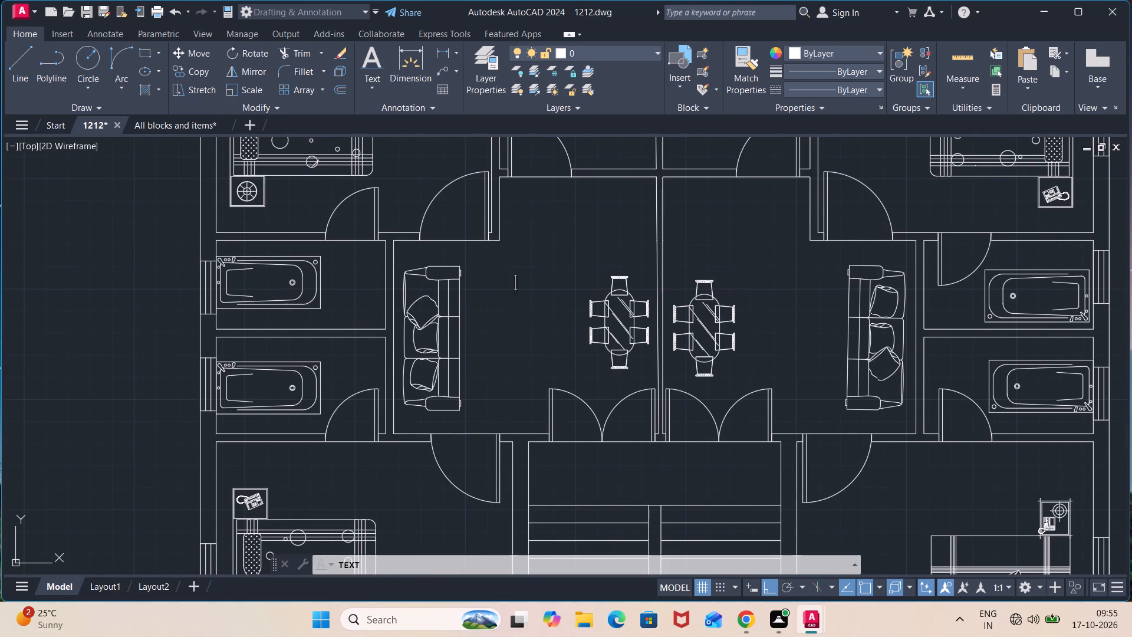
type("LIB")
key("BackSpace")
type("VING")
key("space")
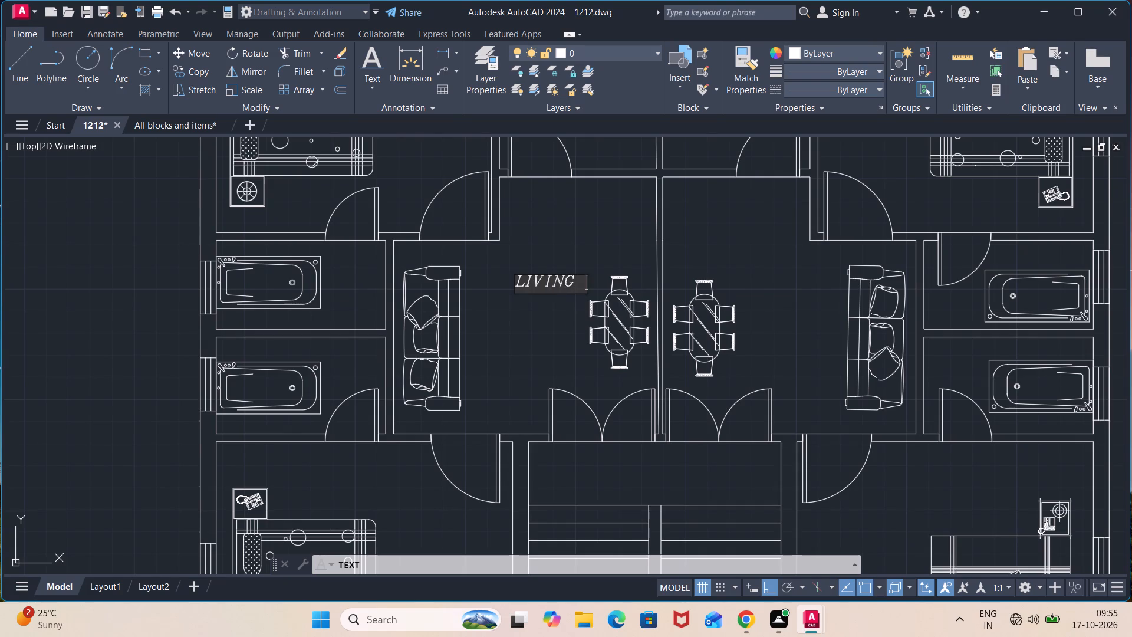
key("shift+ampersand")
key("Return")
key("d")
key("BackSpace")
key("BackSpace")
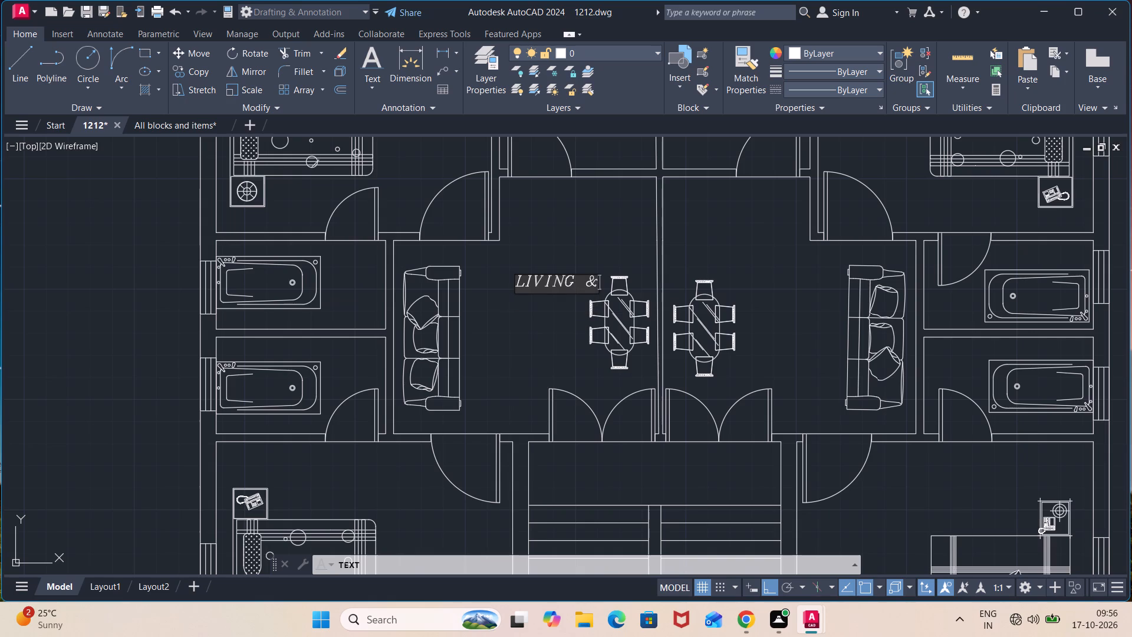
key("BackSpace")
key("BackSpace")
key("shift+ampersand")
key("Return")
type("DINING")
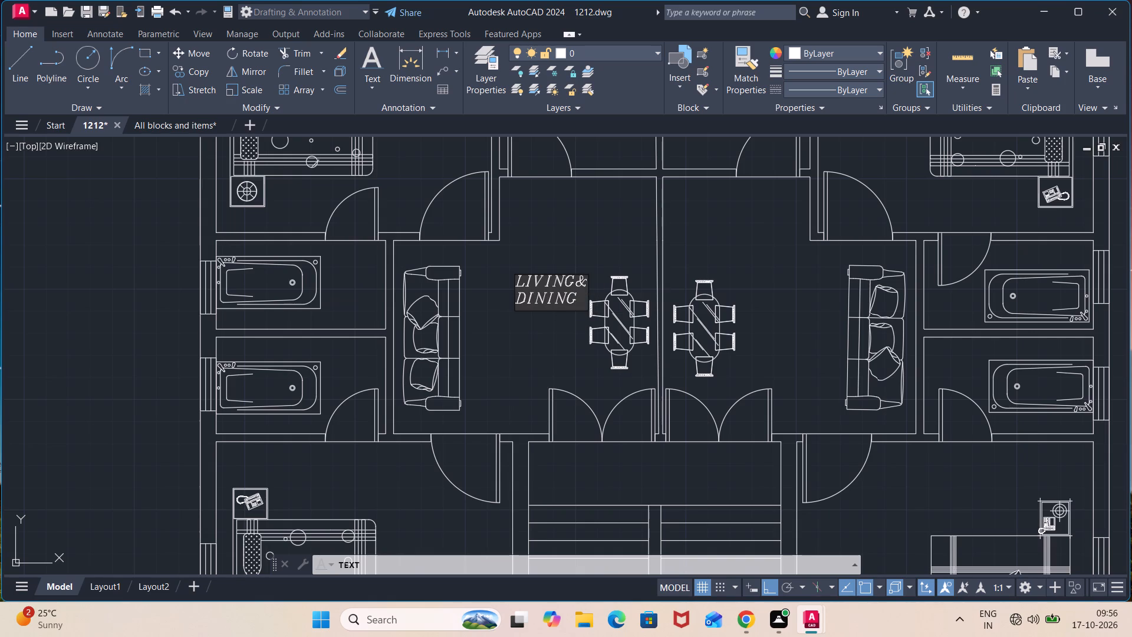
Label the right-hand living room LIVING& with DINING on the line below, in the space above the dining table.
left_click(695, 240)
type("LIVING")
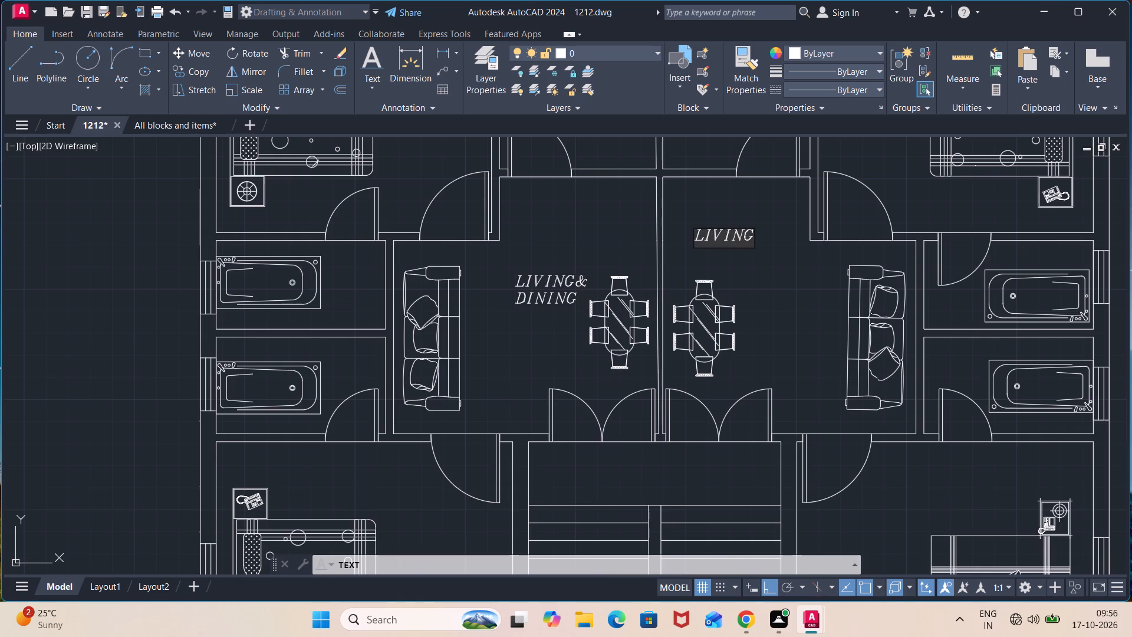
key("shift+ampersand")
key("Return")
type("DINING")
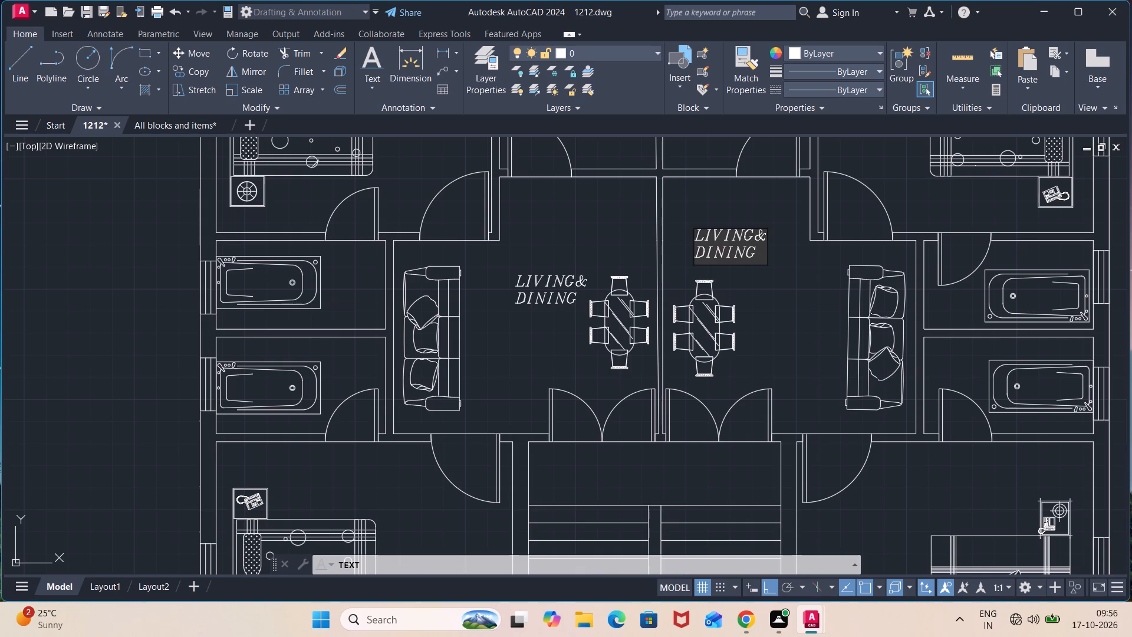
Label the lower-left bedroom BED ROOM with 12'X12' on the line below, in the space beside the bed.
middle_click_drag(572, 241, 618, 363)
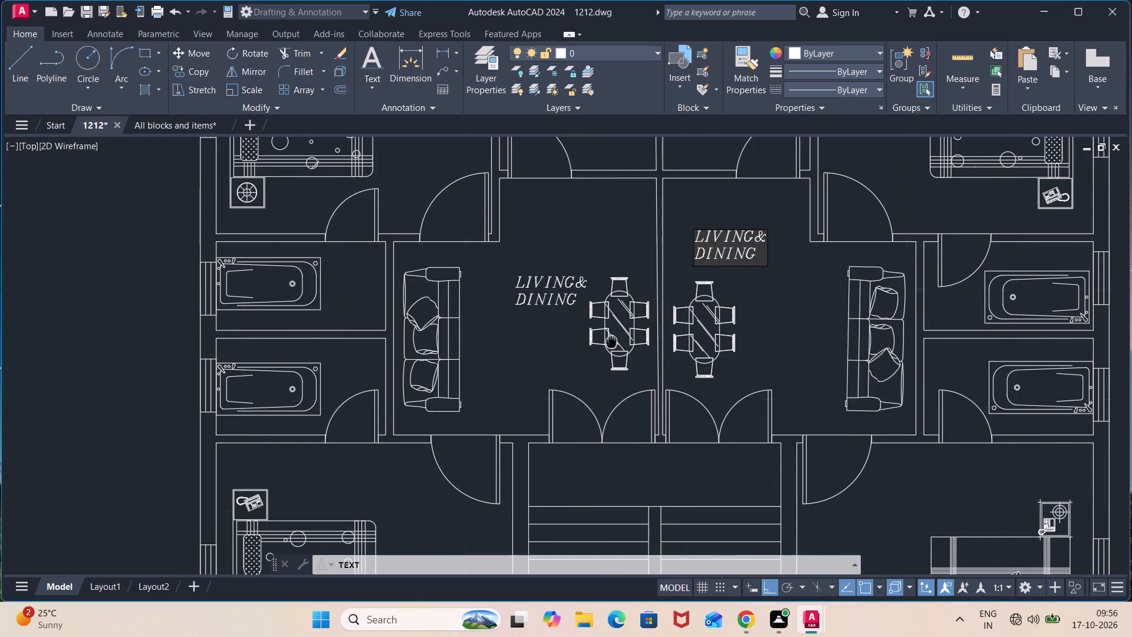
middle_click_drag(618, 363, 621, 369)
middle_click_drag(647, 349, 588, 189)
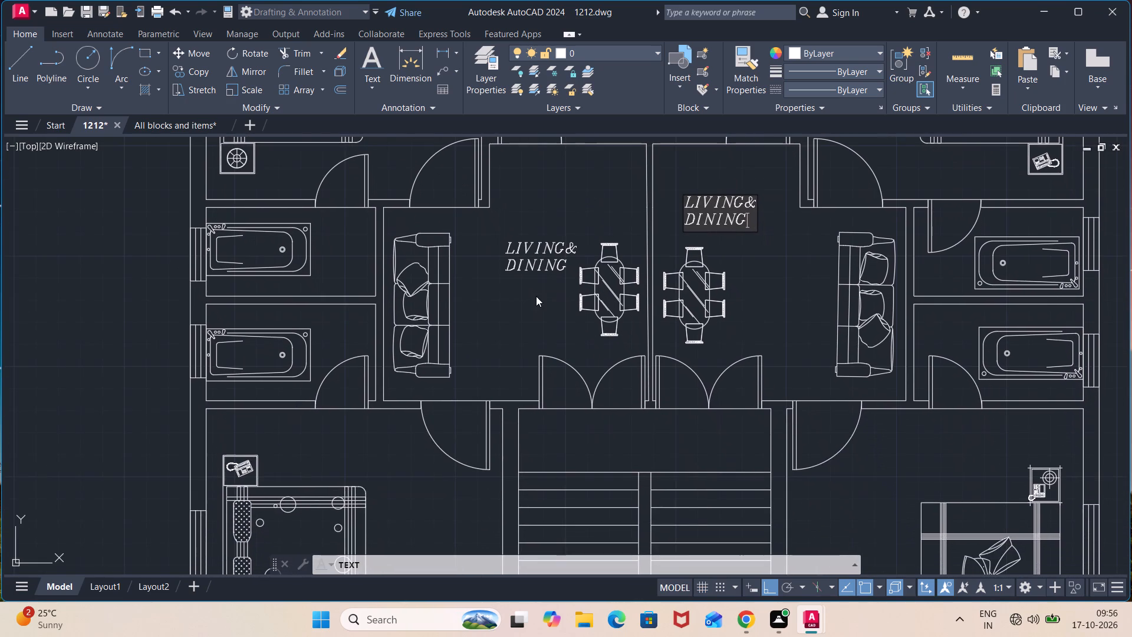
middle_click_drag(535, 302, 531, 152)
middle_click_drag(440, 343, 440, 247)
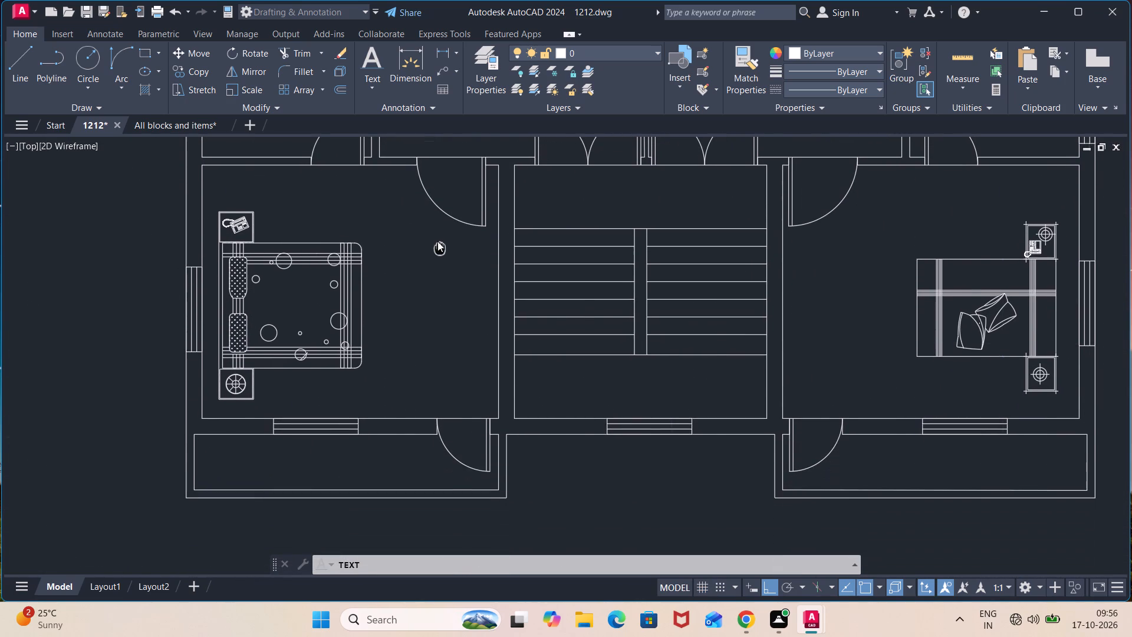
left_click(380, 278)
type("BED ROOM")
key("Return")
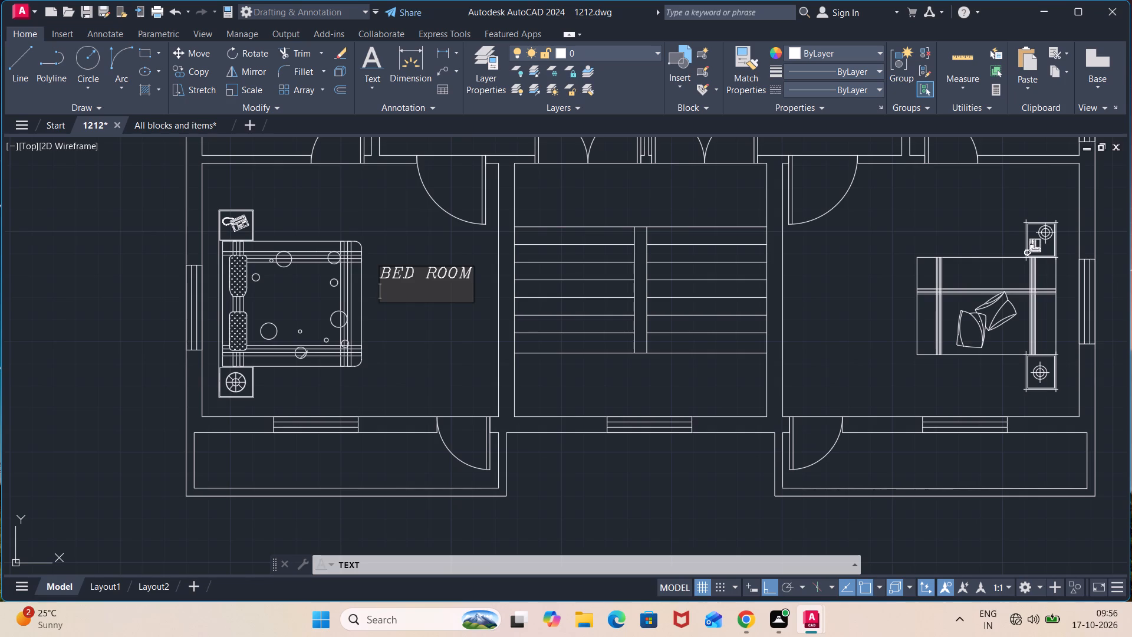
type("12'X")
type("12'")
Label the lower-right bedroom BEDROOM with 12'X12' on the line below, between the staircase wall and the bed.
scroll(806, 281, "up", 1)
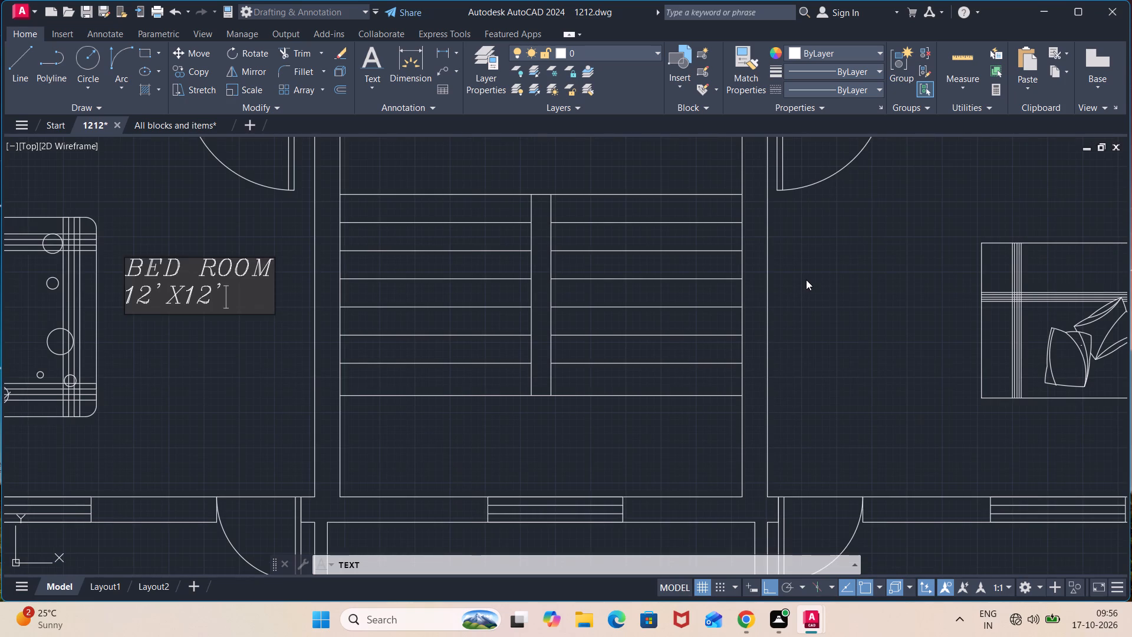
left_click(789, 265)
type("BEDROOM")
key("Return")
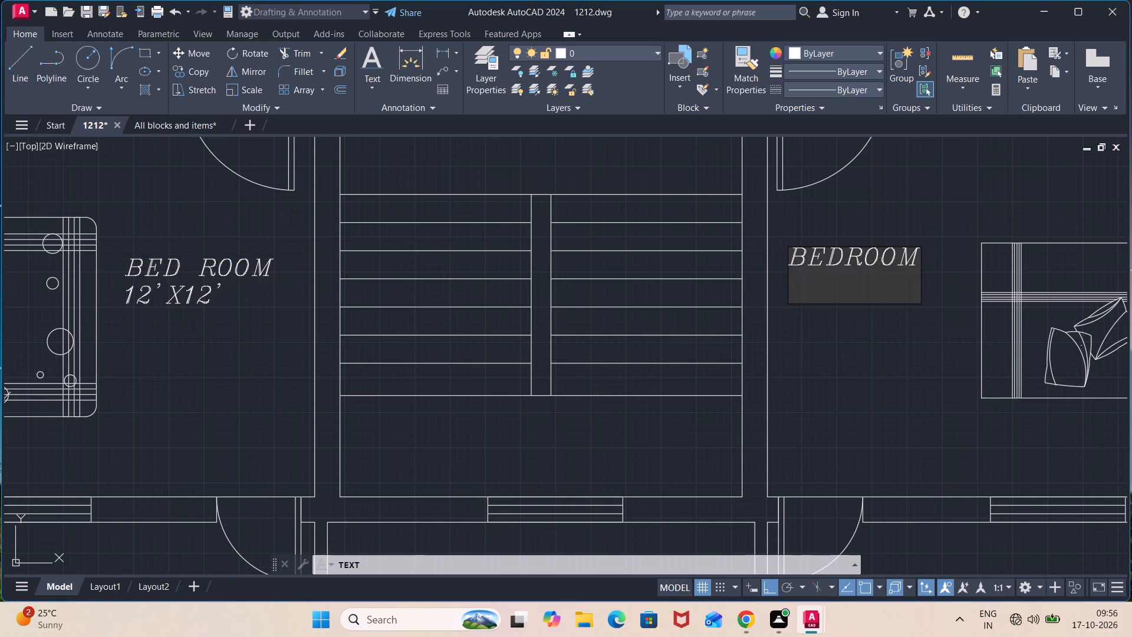
type("12'")
type("X12'")
Label the upper bathroom of the right-hand apartment with its size 7'X8', in the space beside the bathtub.
scroll(789, 383, "down", 1)
middle_click_drag(791, 383, 804, 280)
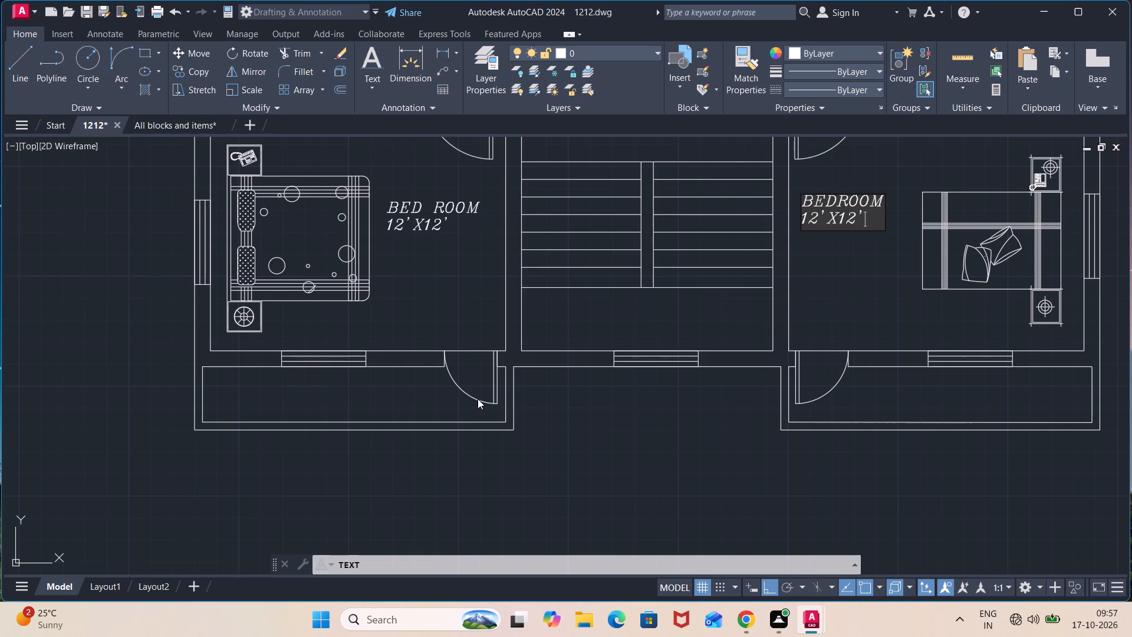
scroll(501, 439, "down", 1)
middle_click_drag(710, 261, 687, 337)
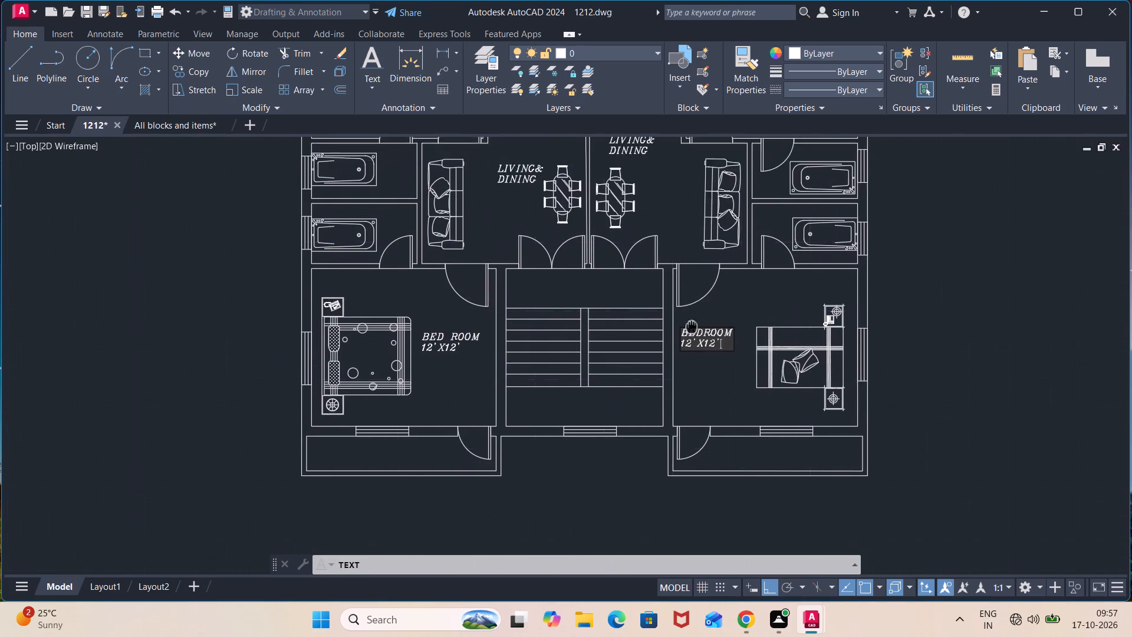
middle_click_drag(687, 337, 674, 360)
middle_click_drag(499, 197, 392, 291)
scroll(639, 330, "up", 3)
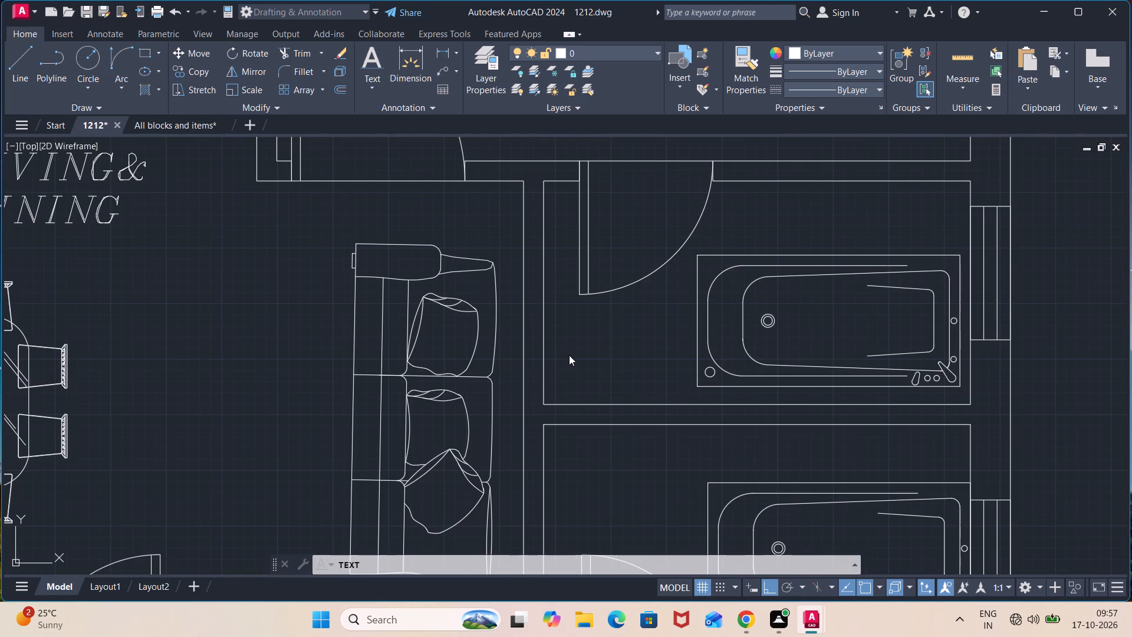
left_click(569, 355)
key("7")
key("apostrophe")
type("X8'")
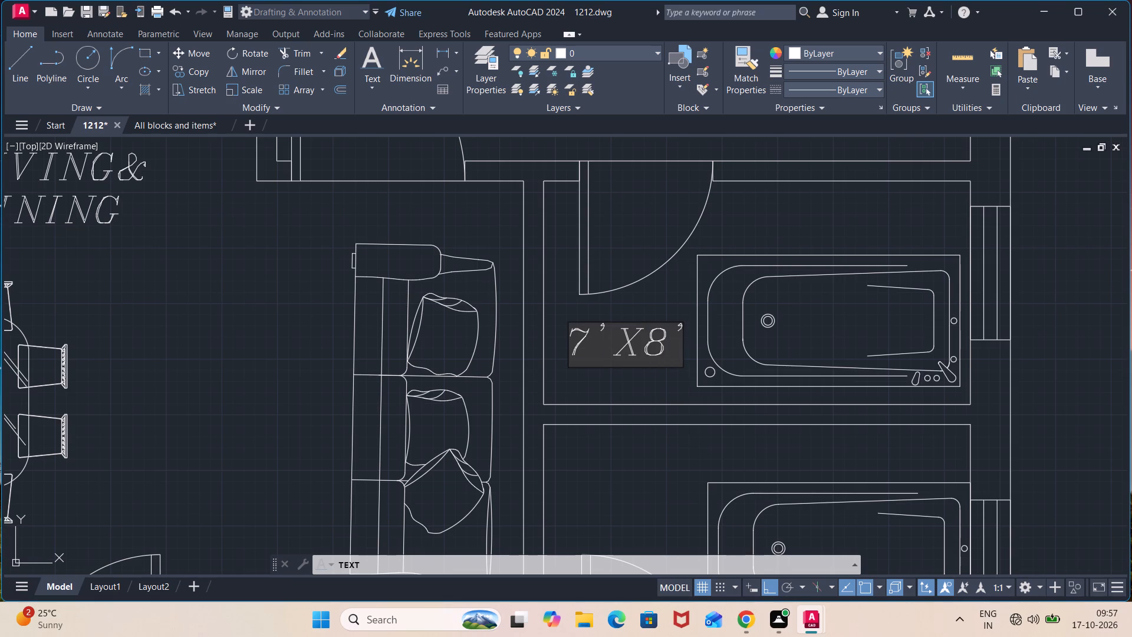
Label the lower bathroom of the right-hand apartment with its size 7'X8', in the space above the door.
middle_click_drag(605, 477, 597, 267)
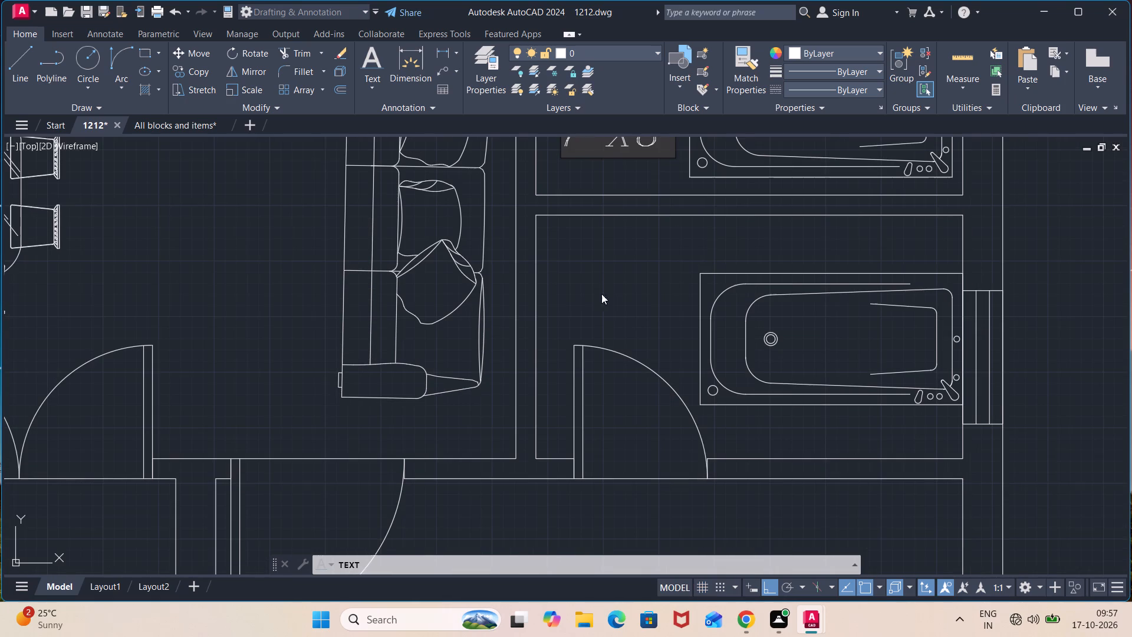
left_click(549, 293)
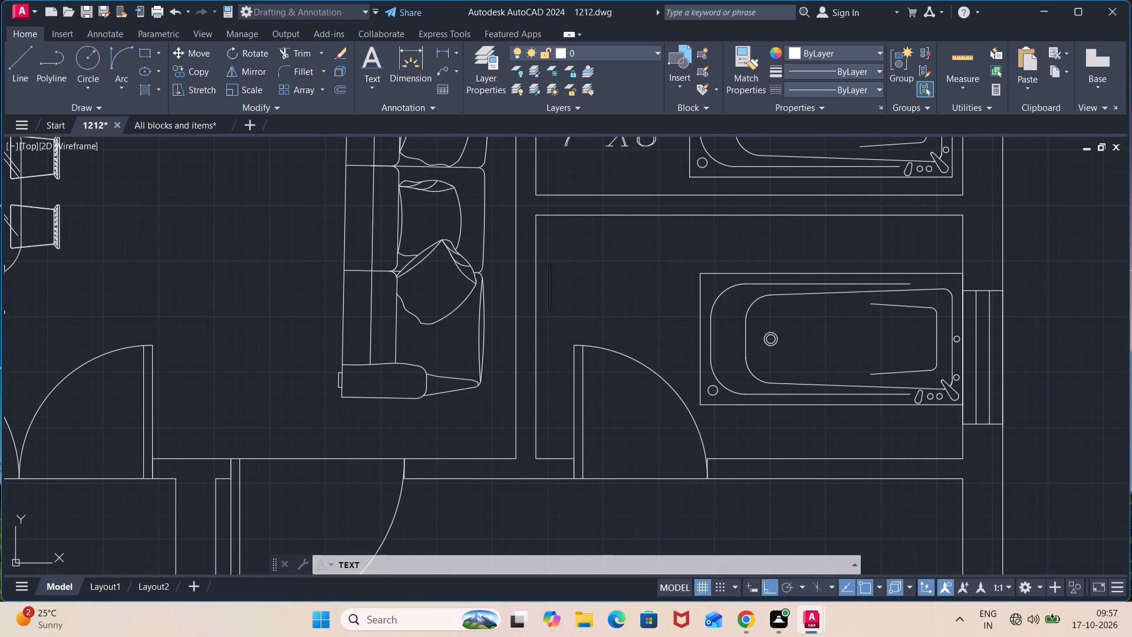
key("7")
key("apostrophe")
type("X8'")
Label the upper bathroom of the left-hand apartment with its size 7'X8', in the space beside the bathtub.
scroll(549, 292, "down", 2)
middle_click_drag(454, 283, 644, 288)
middle_click_drag(328, 282, 515, 291)
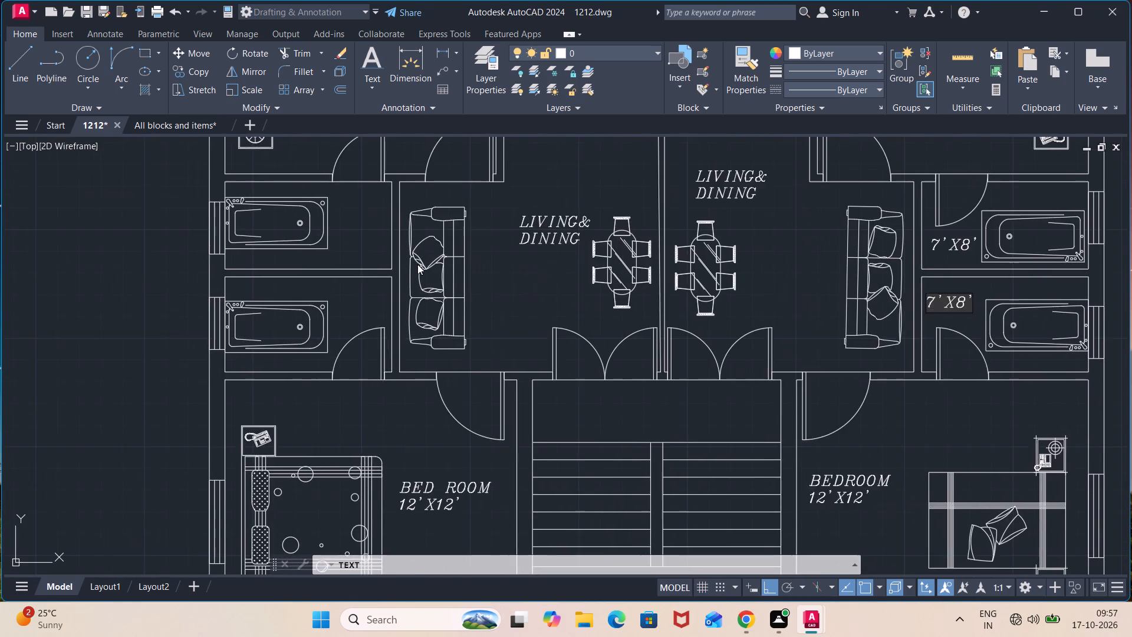
scroll(348, 232, "up", 2)
left_click(345, 235)
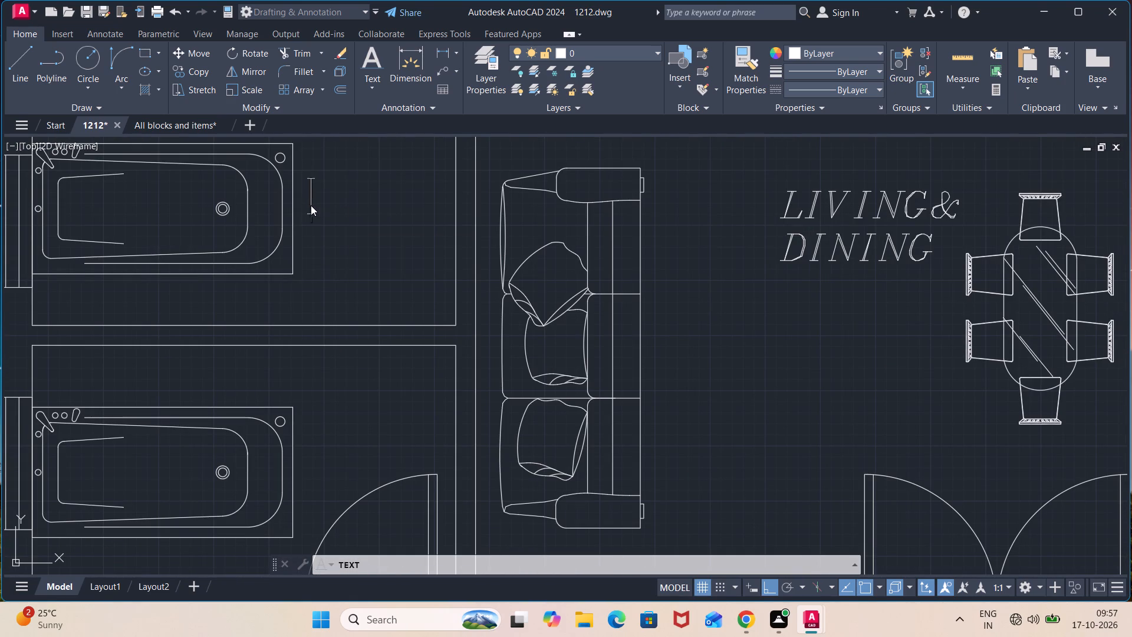
left_click(311, 205)
type("7'X8'")
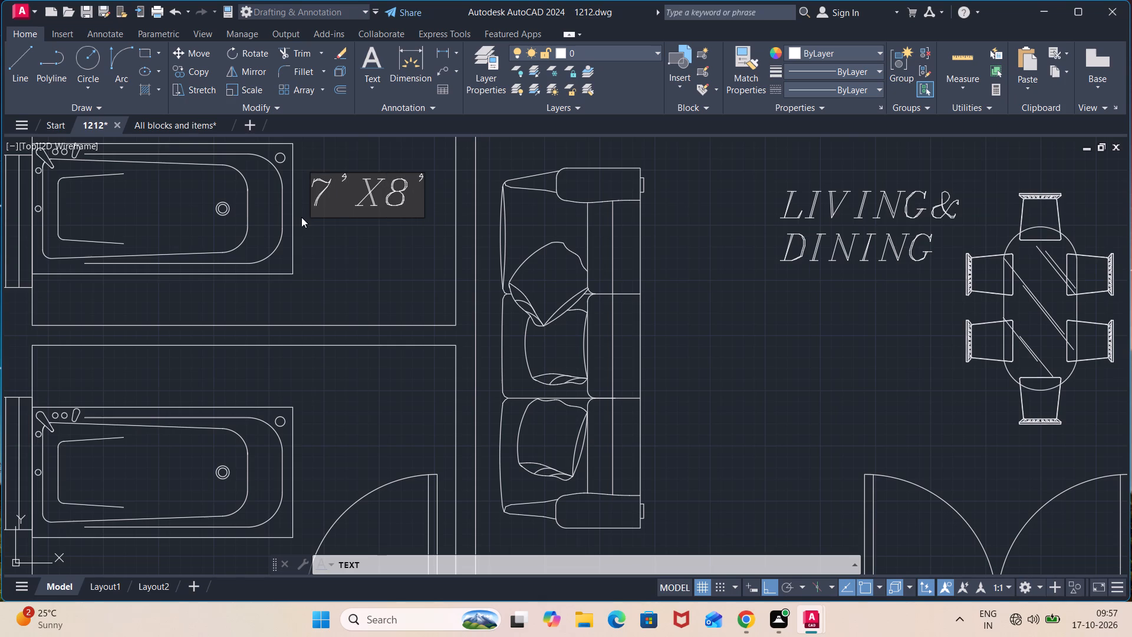
Label the lower bathroom of the left-hand apartment with its size 7'X8', in the space above the door, and finish the text command.
scroll(358, 409, "down", 1)
middle_click_drag(358, 409, 363, 298)
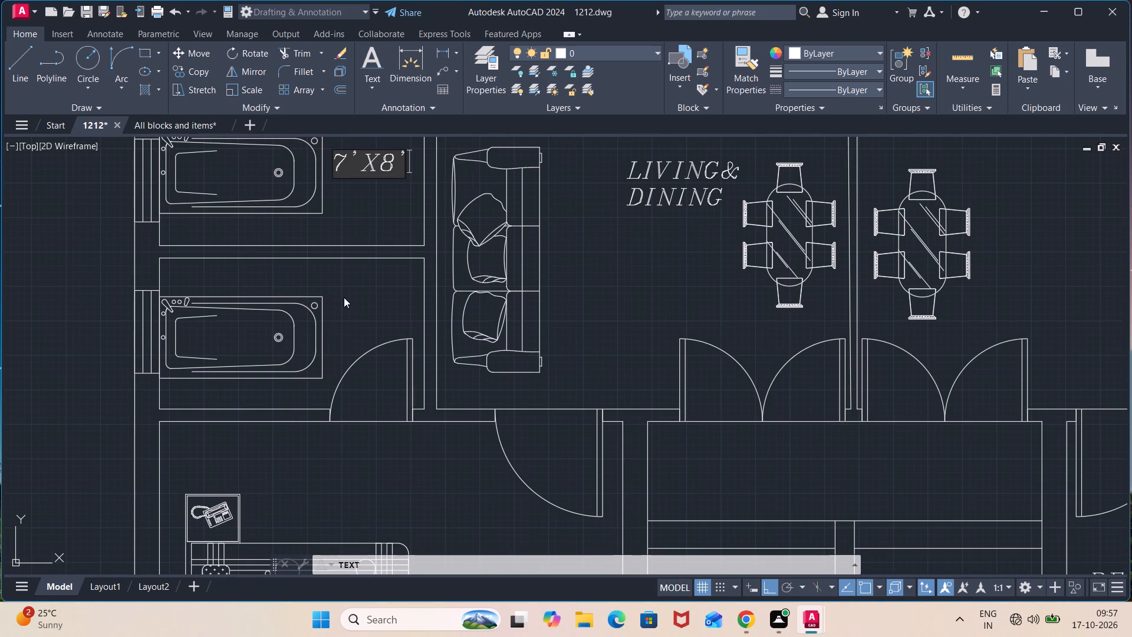
left_click(343, 297)
type("7X")
key("BackSpace")
key("apostrophe")
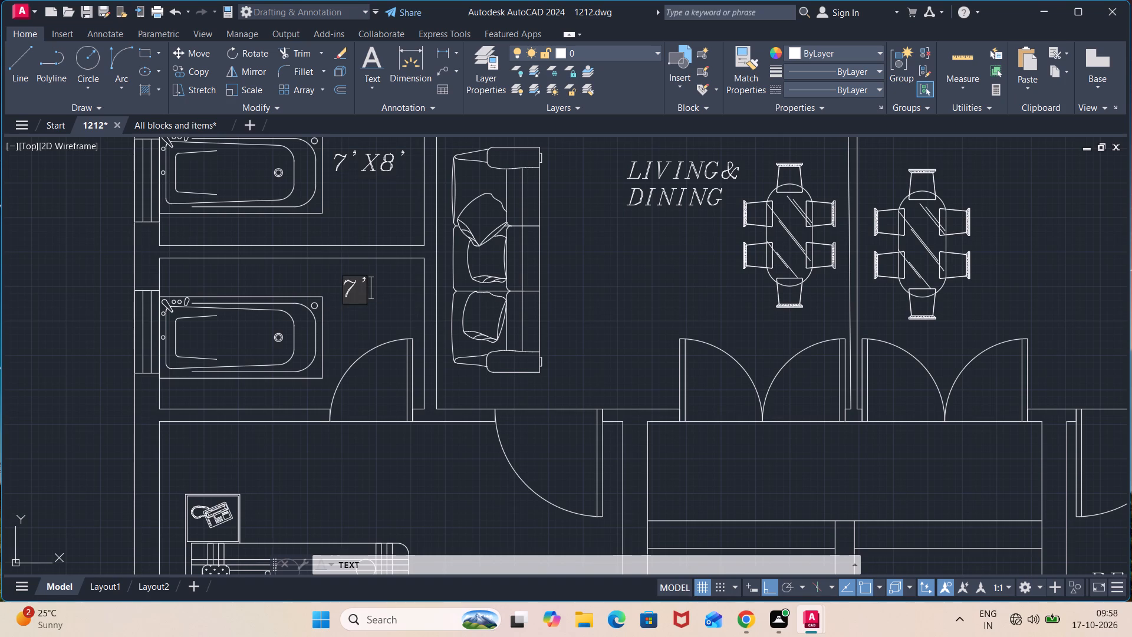
type("X8'")
scroll(434, 319, "down", 2)
middle_click_drag(511, 301, 479, 228)
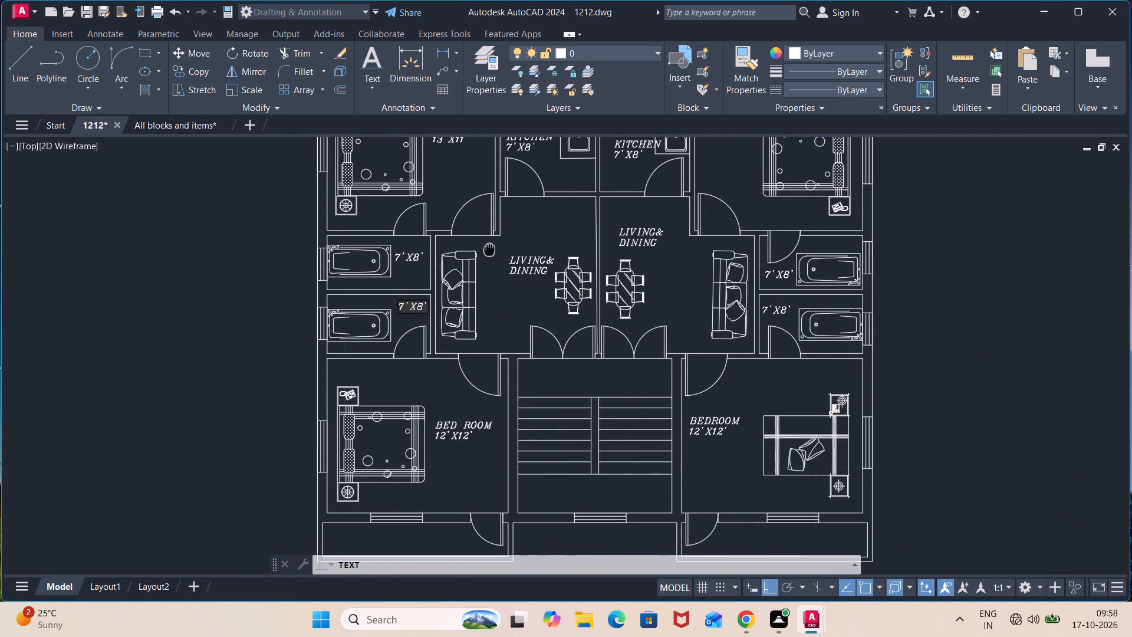
middle_click_drag(479, 228, 457, 176)
scroll(608, 425, "up", 2)
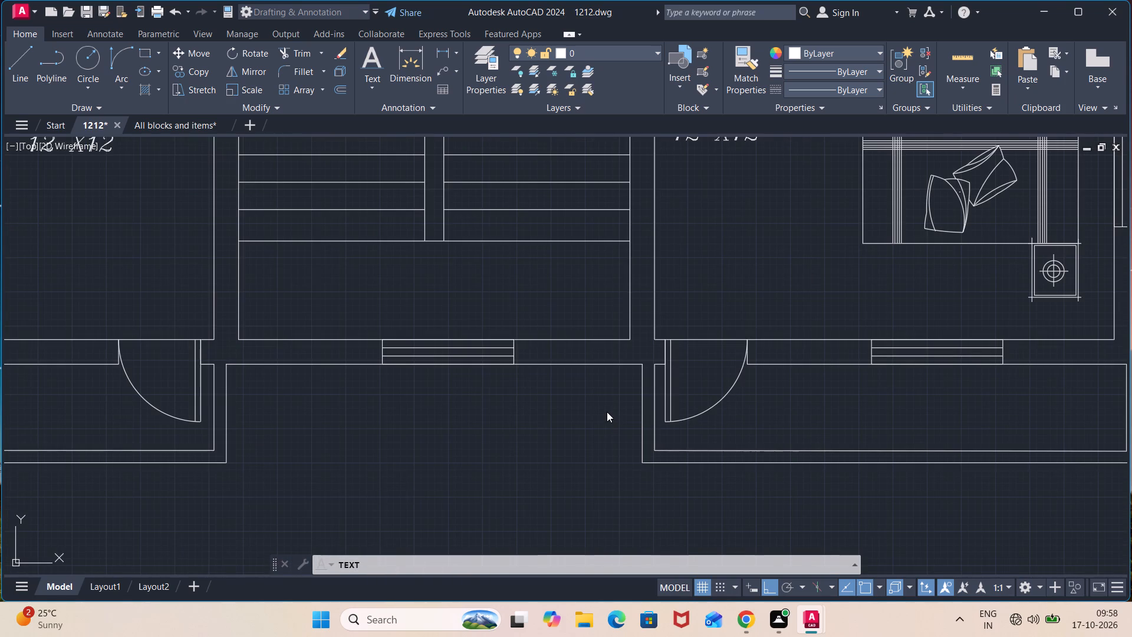
left_click(422, 453)
key("Escape")
Add a vertical linear dimension across the depth of the staircase's upper landing, from the first tread line to the wall by the entrance doors.
scroll(387, 365, "down", 3)
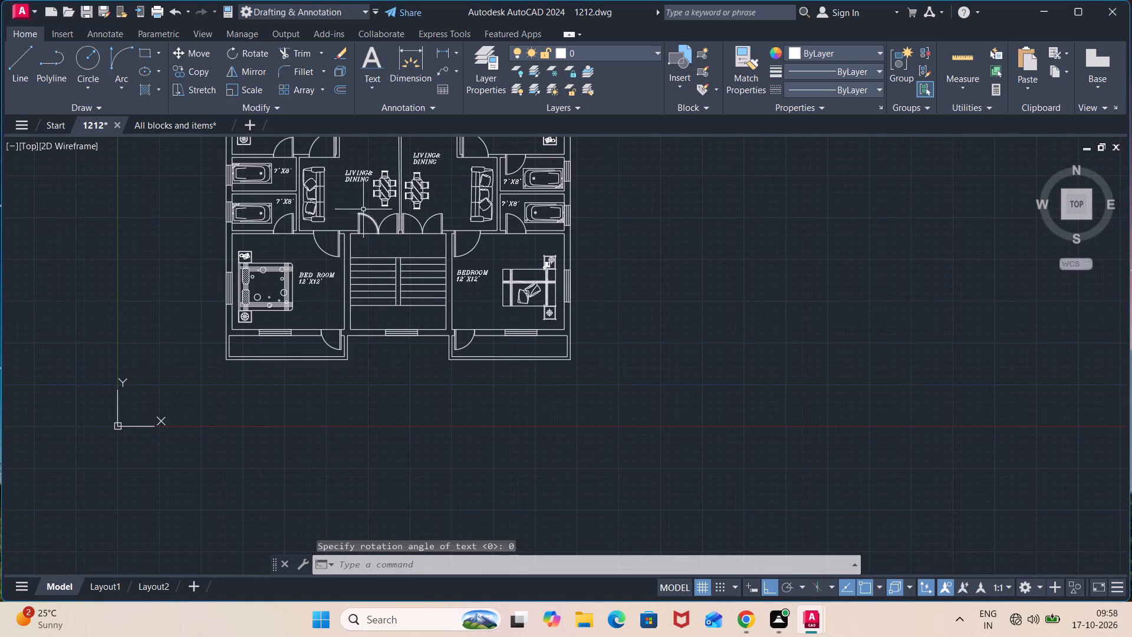
middle_click_drag(363, 202, 364, 314)
scroll(397, 241, "up", 2)
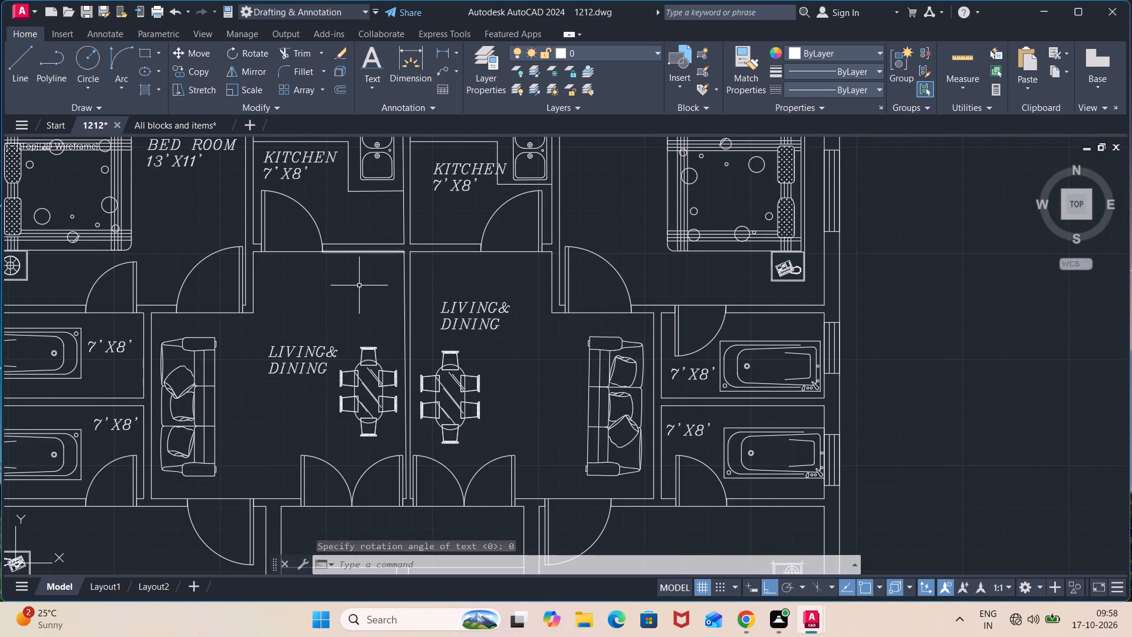
scroll(359, 285, "down", 1)
middle_click_drag(358, 285, 375, 216)
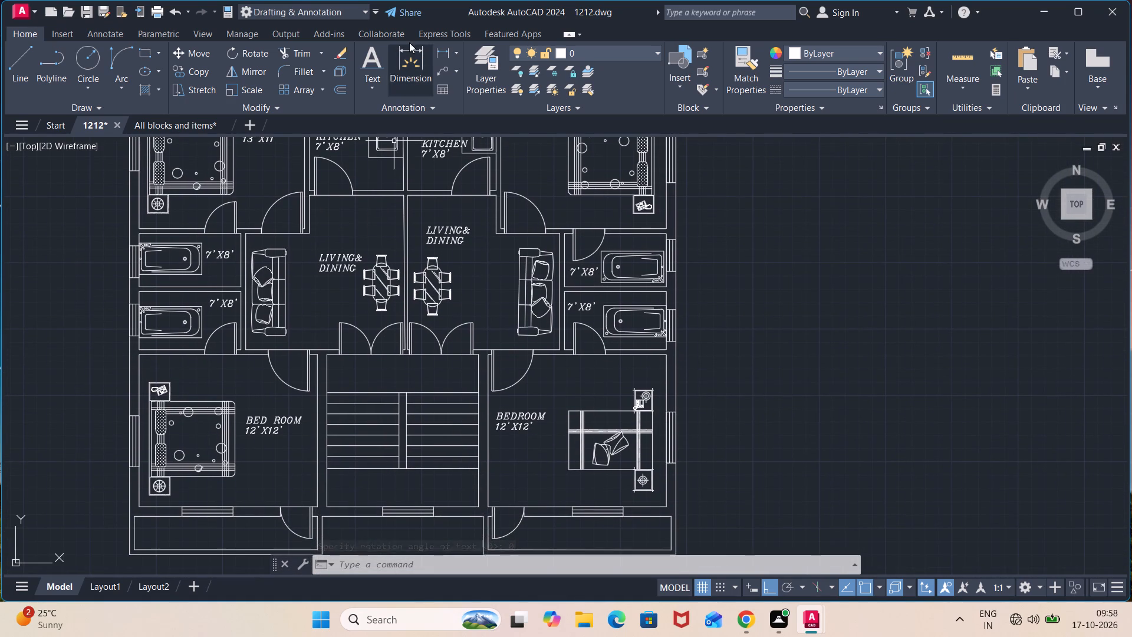
left_click(436, 55)
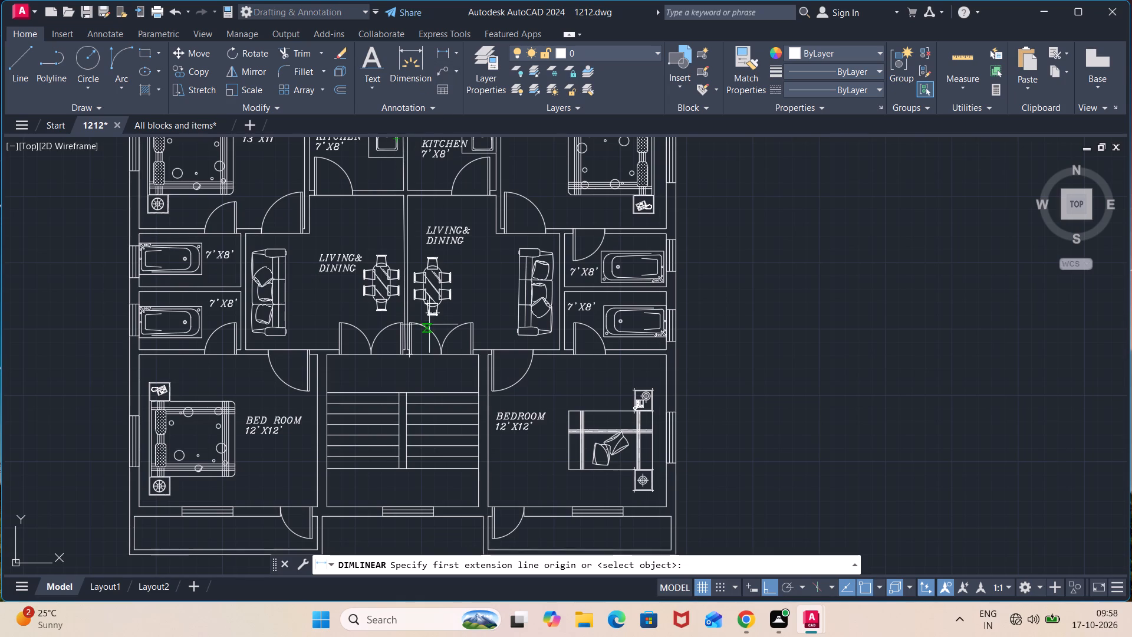
middle_click_drag(429, 322, 435, 199)
scroll(422, 239, "up", 2)
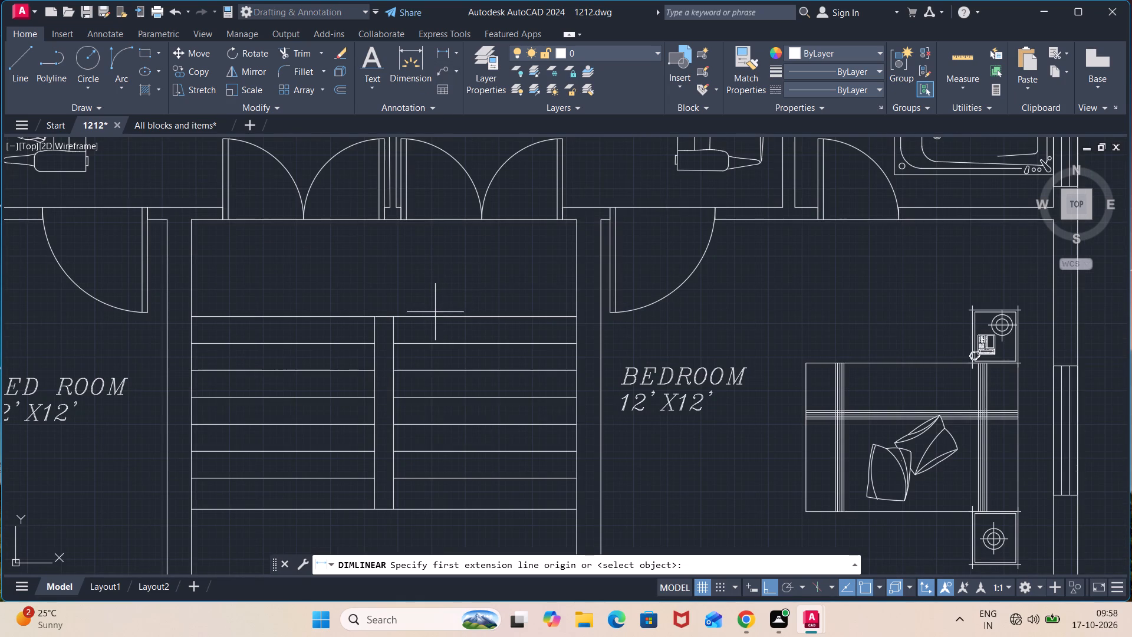
left_click(435, 312)
left_click(437, 220)
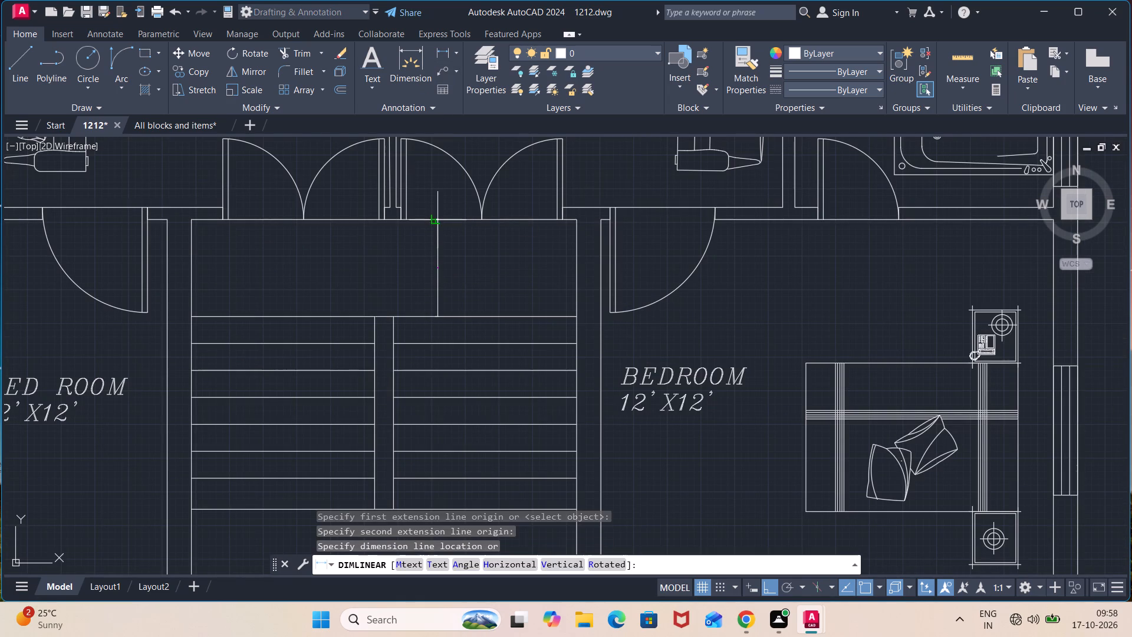
left_click(437, 219)
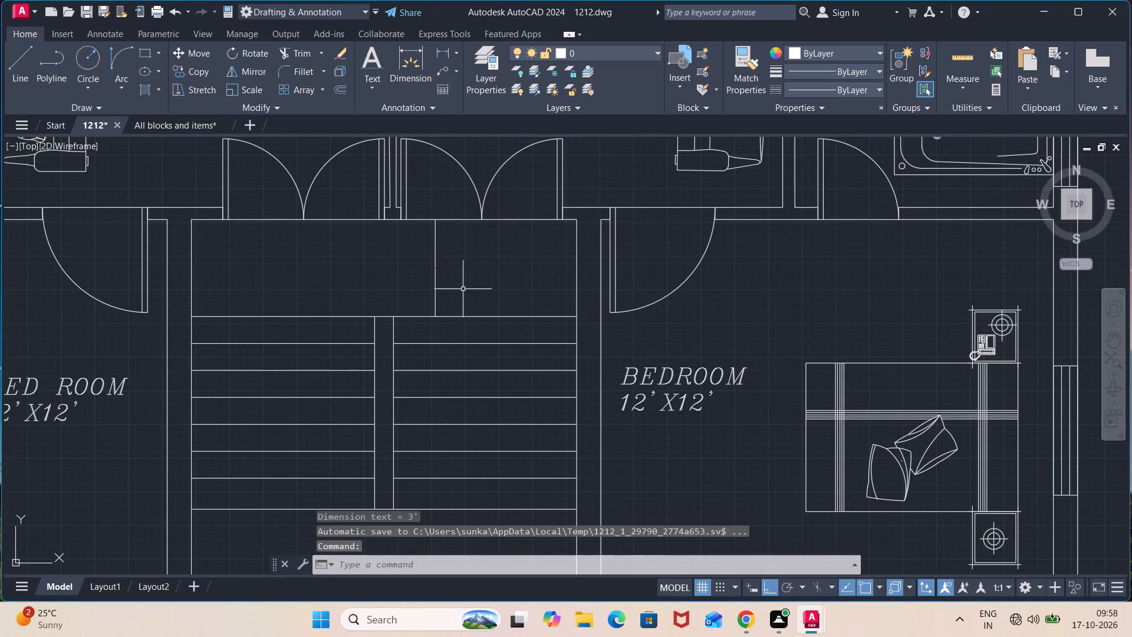
Set the text height of the Standard dimension style to 8" and make that style current.
key("d")
key("Return")
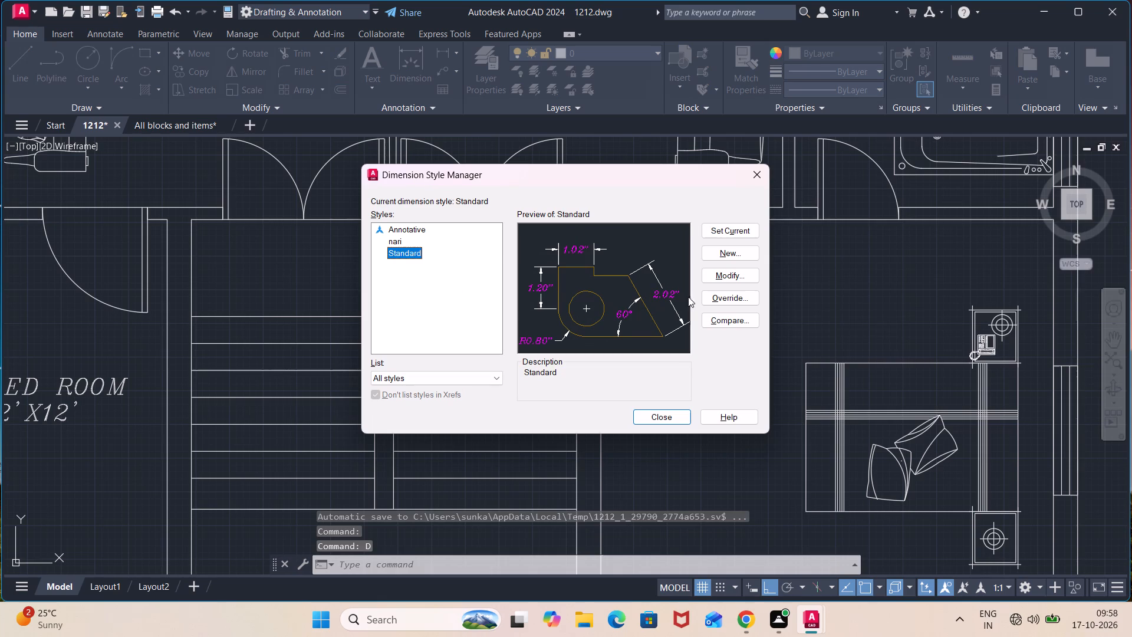
left_click(718, 272)
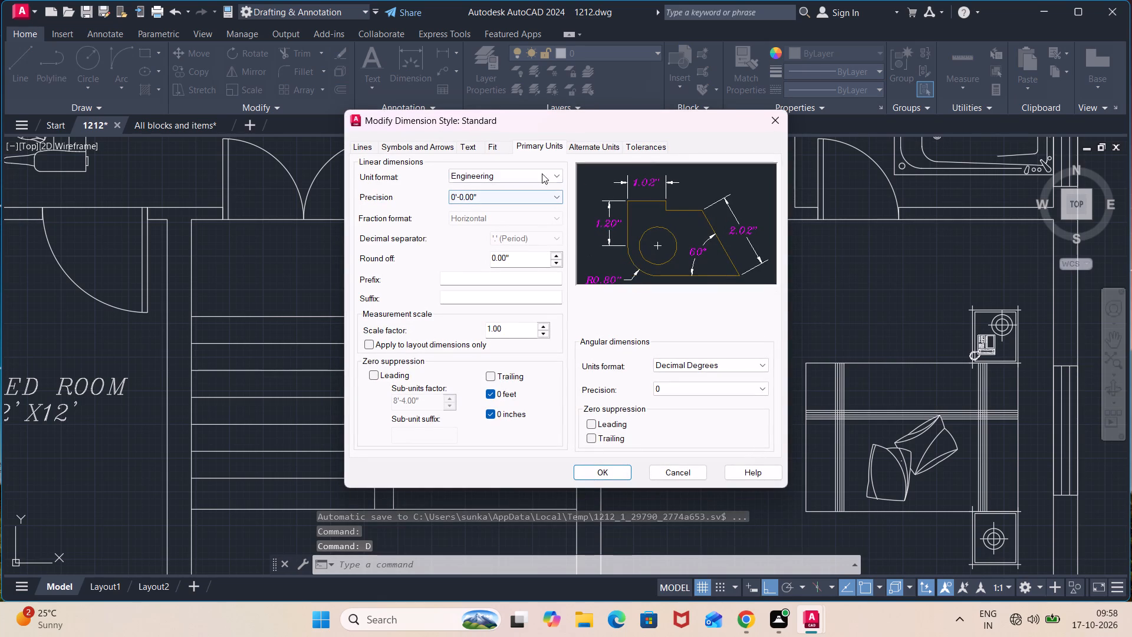
left_click(545, 147)
left_click(548, 145)
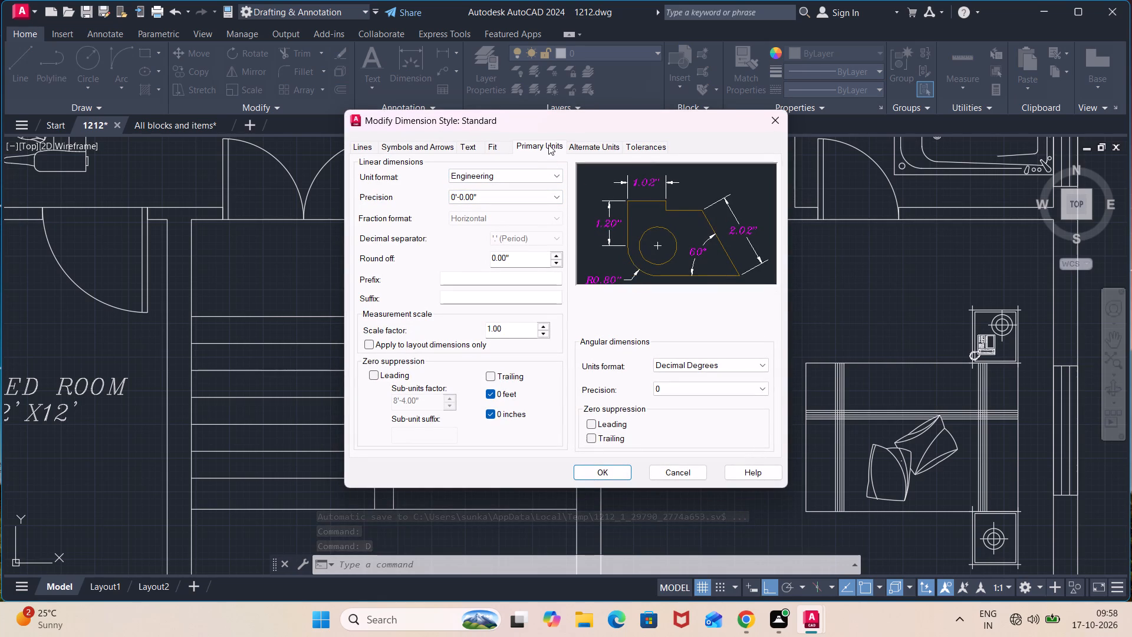
left_click(548, 145)
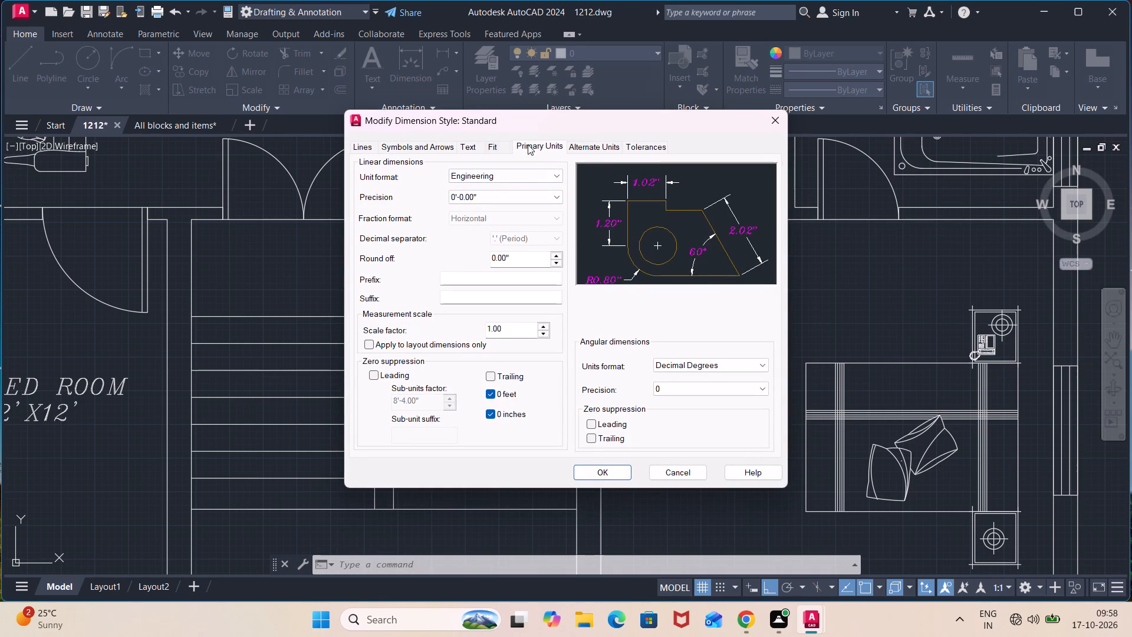
left_click(471, 149)
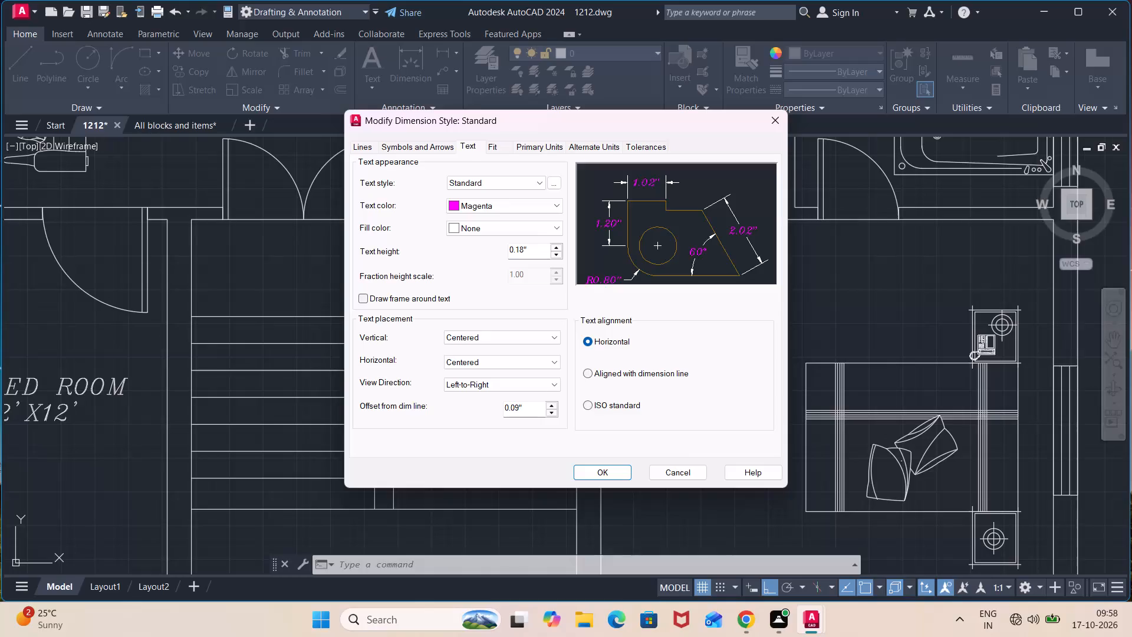
left_click(541, 251)
key("BackSpace")
key("BackSpace")
key("BackSpace")
key("BackSpace")
key("BackSpace")
type("8\"")
key("Return")
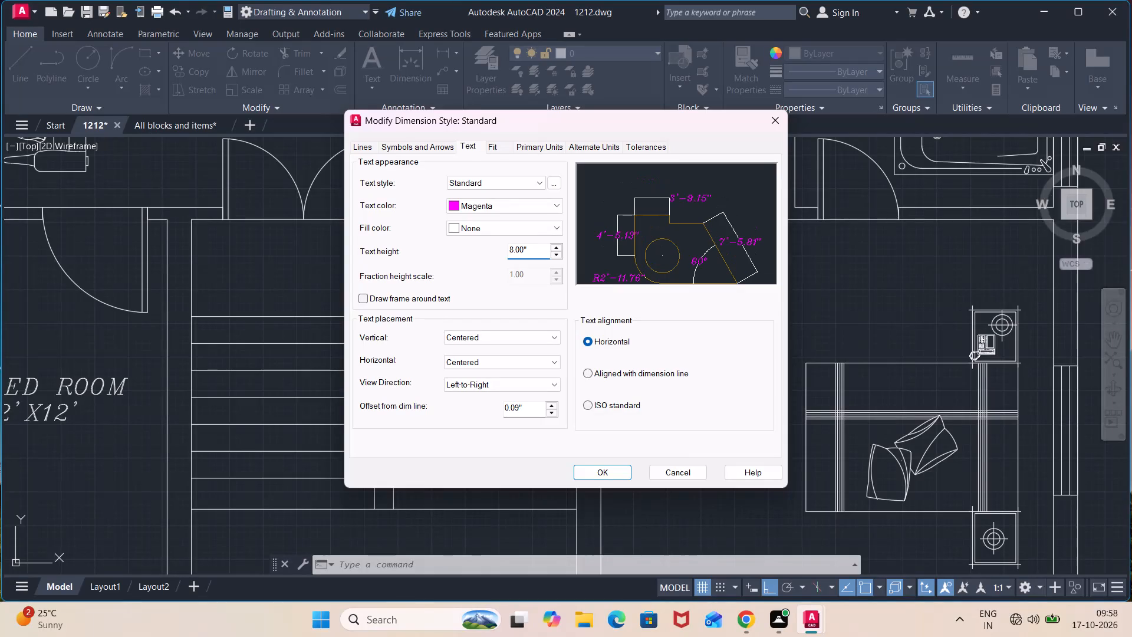
left_click(601, 469)
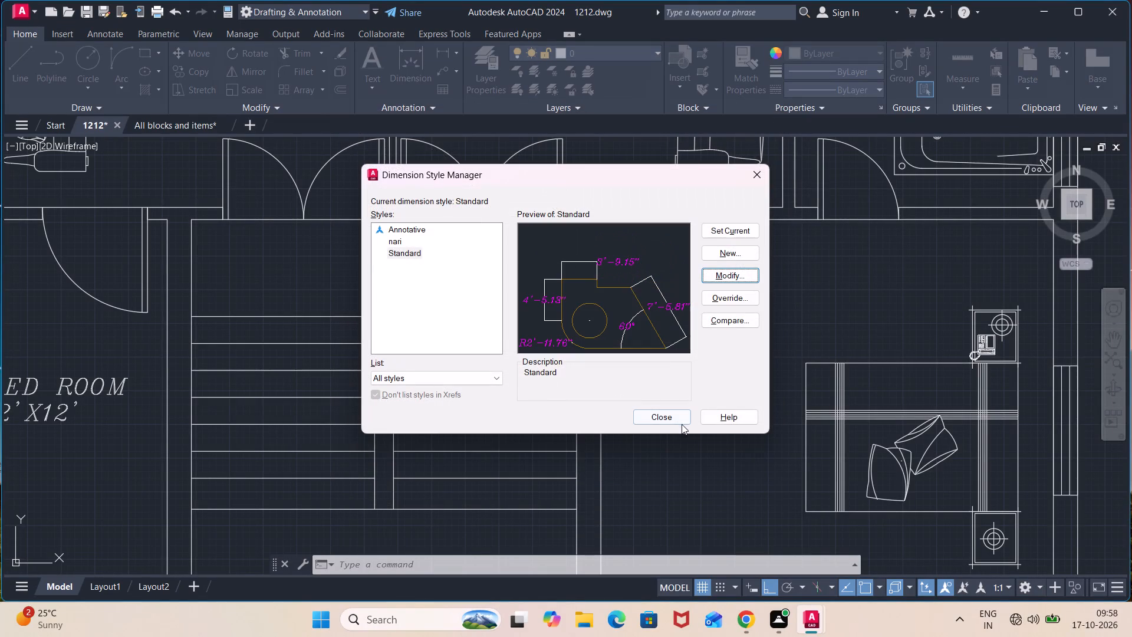
left_click(733, 225)
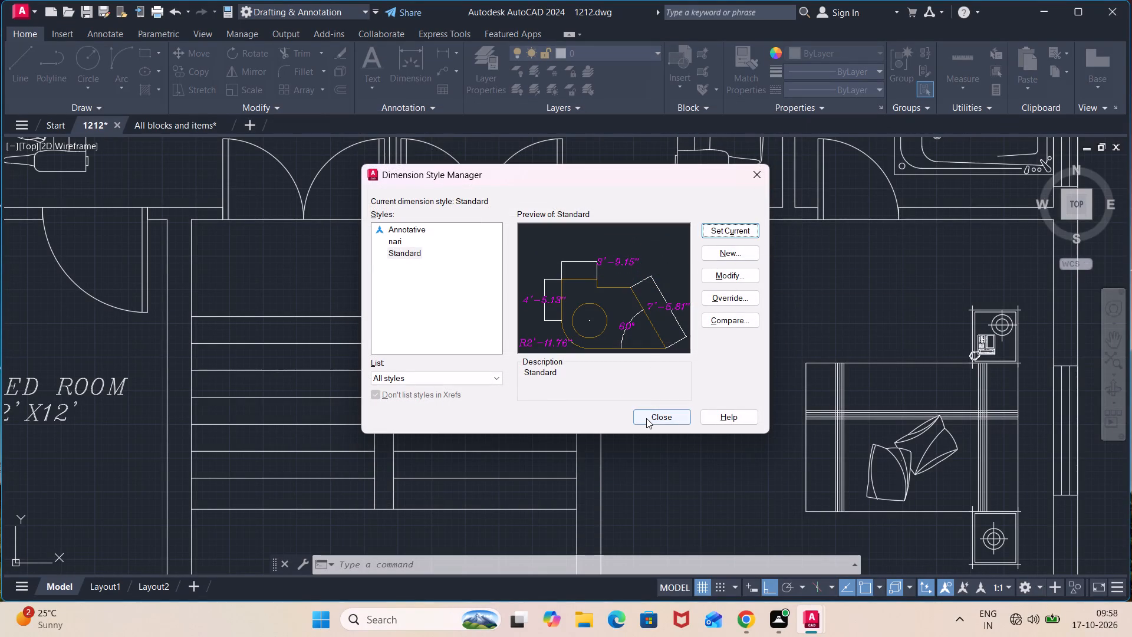
left_click(646, 418)
Add a vertical linear dimension across the depth of the staircase's lower landing, from the last tread line to the window wall.
middle_click_drag(422, 326, 424, 326)
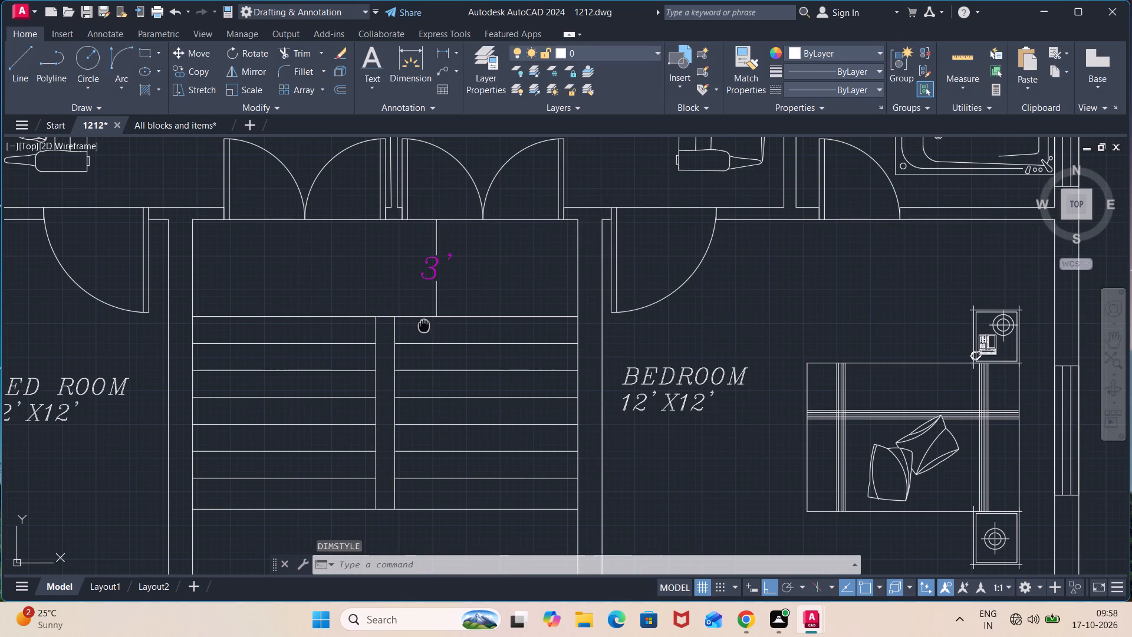
middle_click_drag(424, 326, 419, 199)
left_click(450, 55)
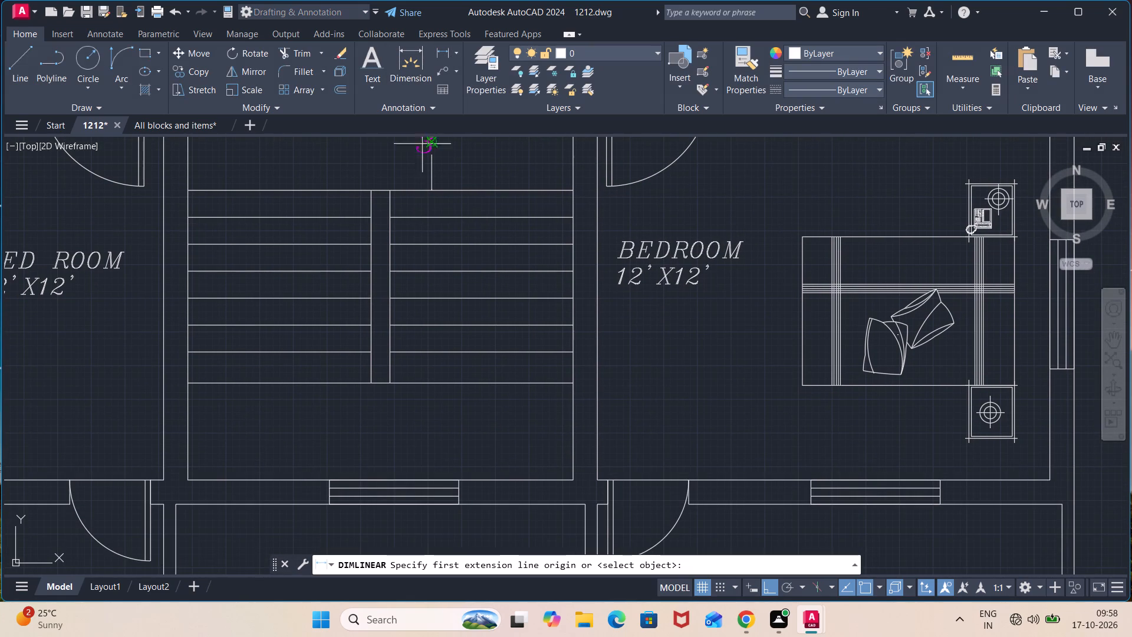
left_click(432, 380)
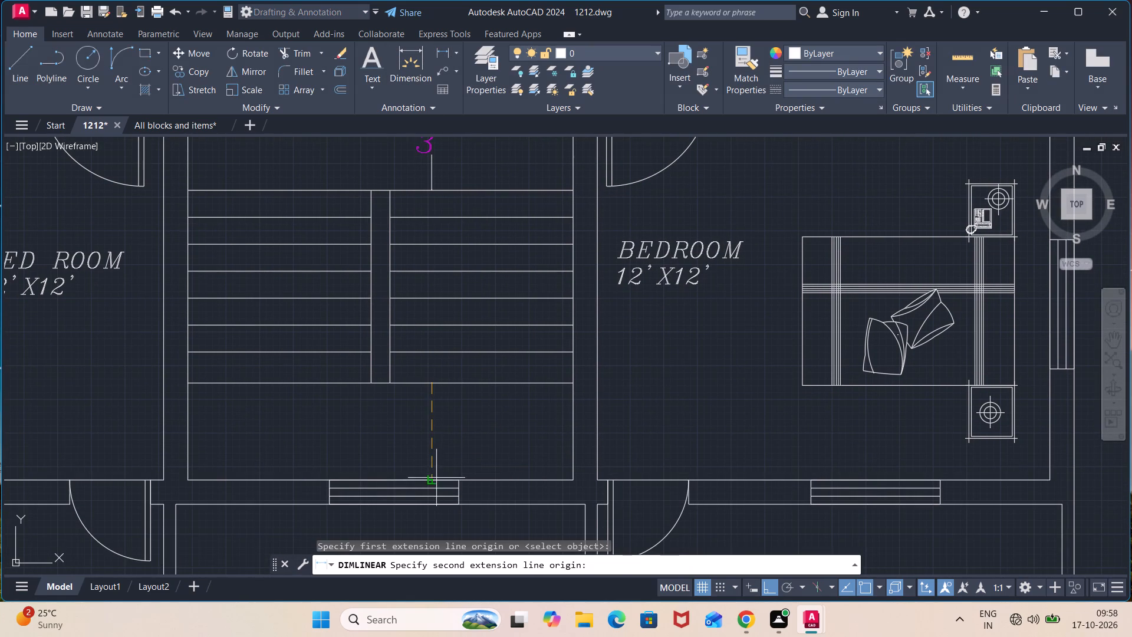
left_click(435, 480)
left_click(435, 470)
scroll(493, 461, "down", 1)
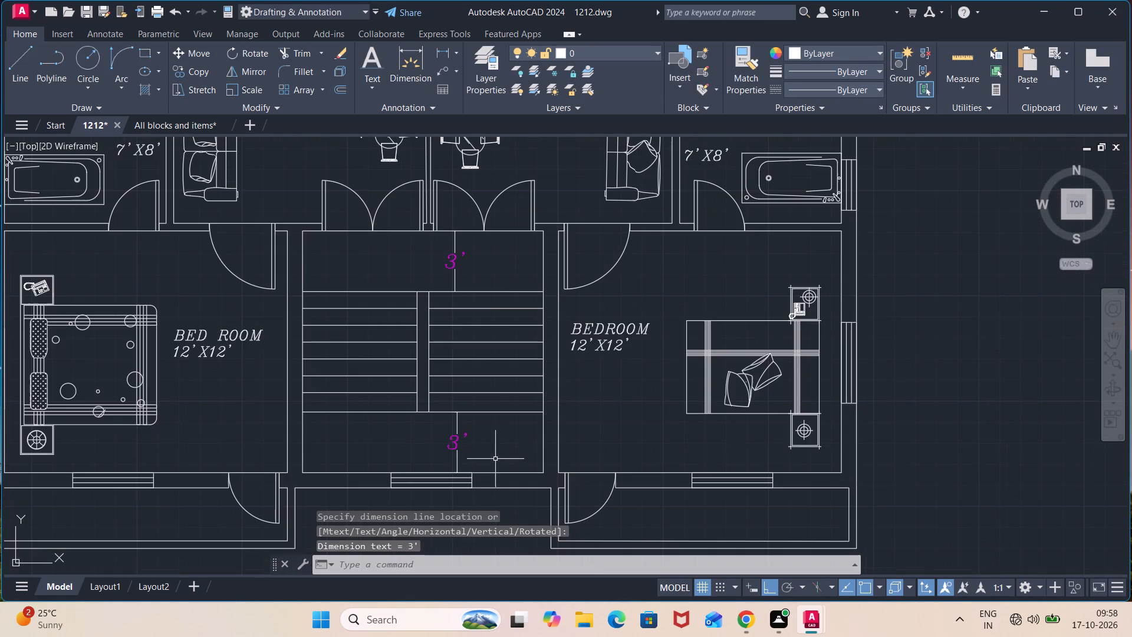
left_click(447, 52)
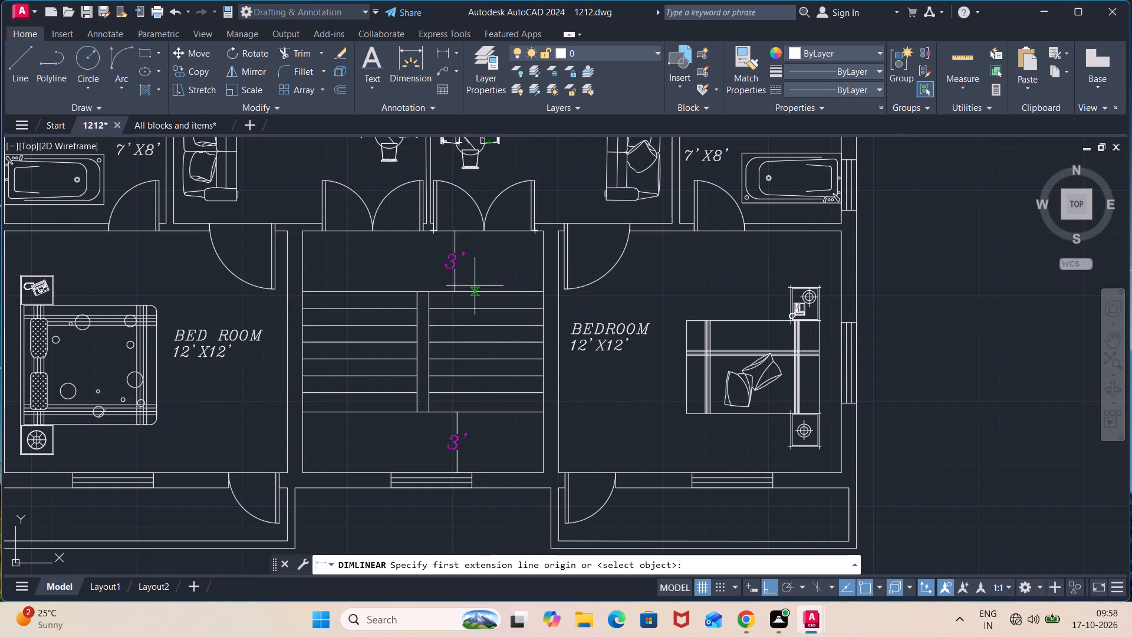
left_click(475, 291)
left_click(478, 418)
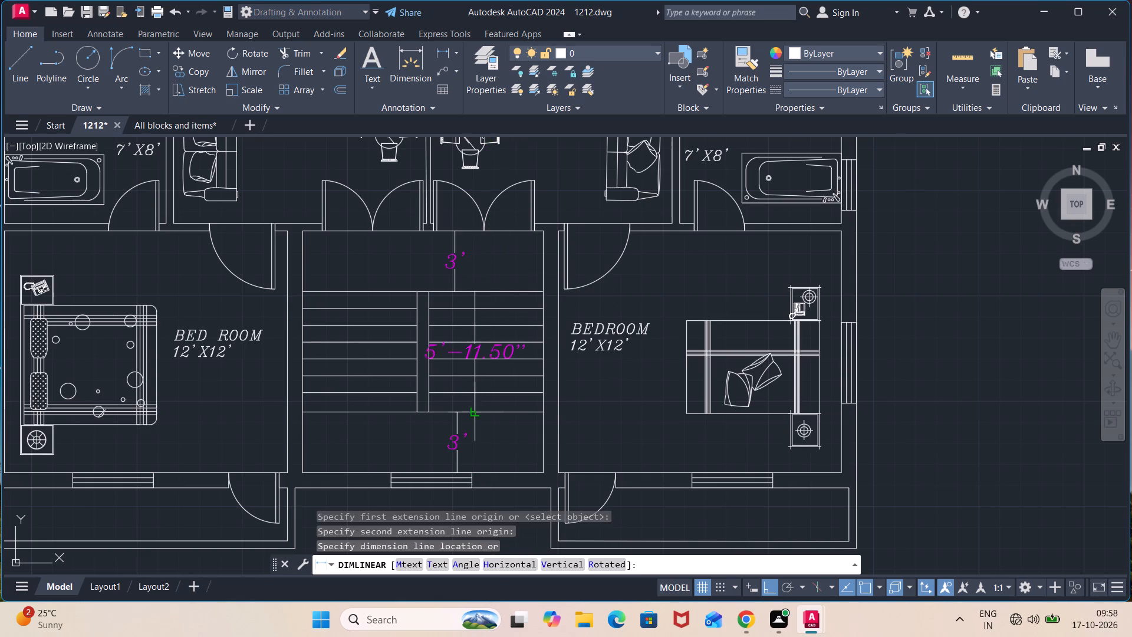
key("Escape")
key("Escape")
Add a horizontal linear dimension across the building's full width, between the outer corners of the top wall, placed above the plan.
scroll(470, 385, "down", 1)
middle_click_drag(317, 379, 396, 352)
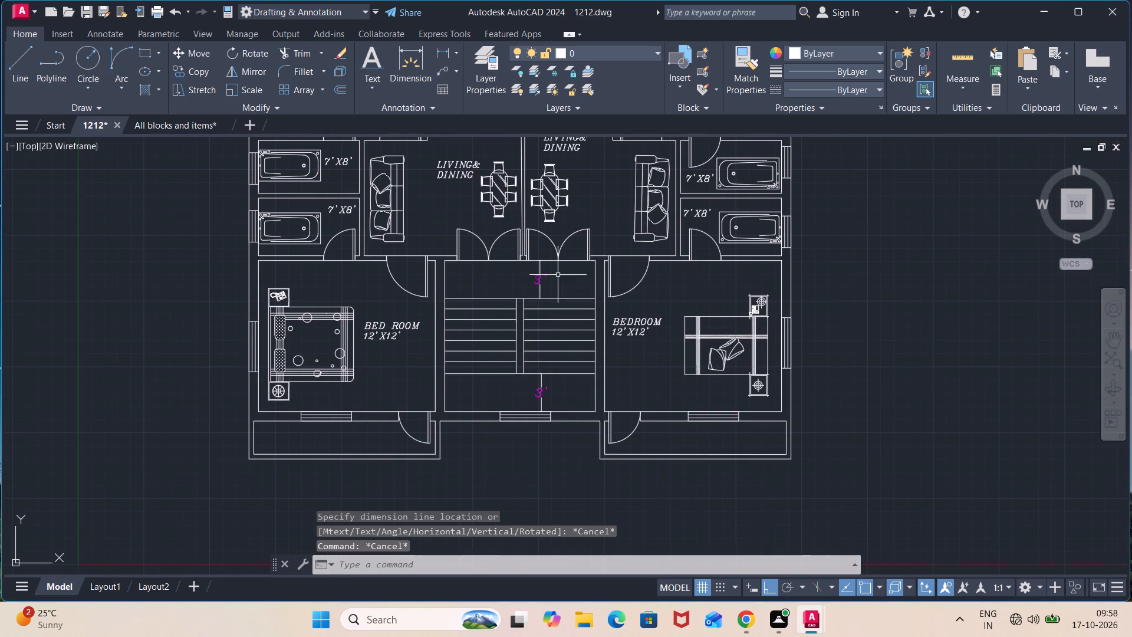
middle_click_drag(578, 268, 551, 353)
middle_click_drag(582, 211, 573, 341)
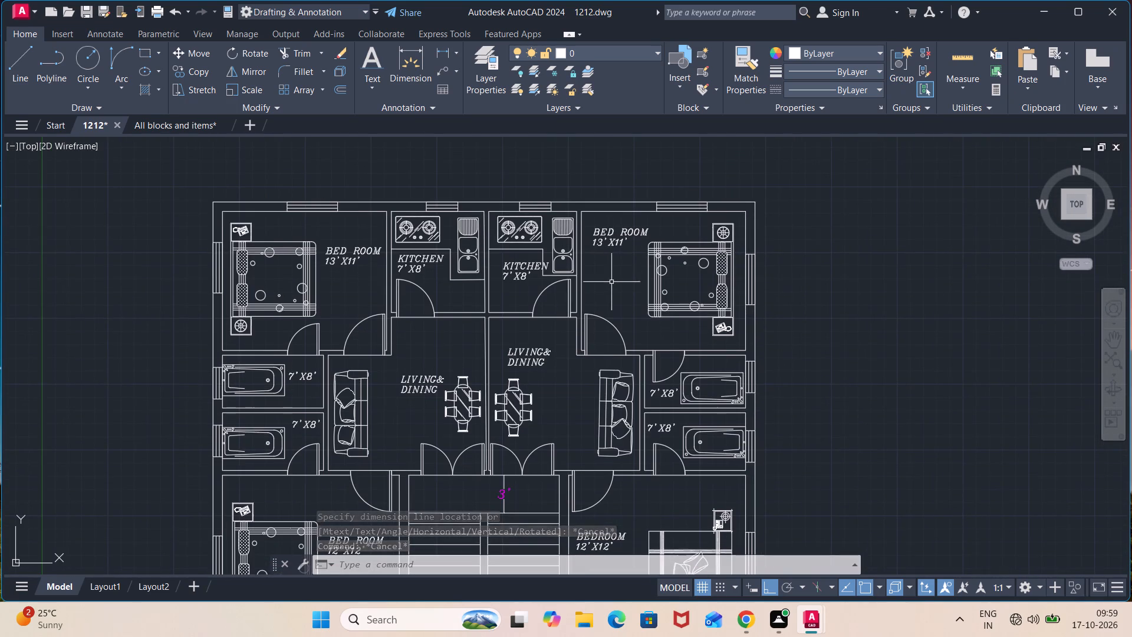
scroll(611, 282, "down", 1)
middle_click_drag(611, 282, 613, 267)
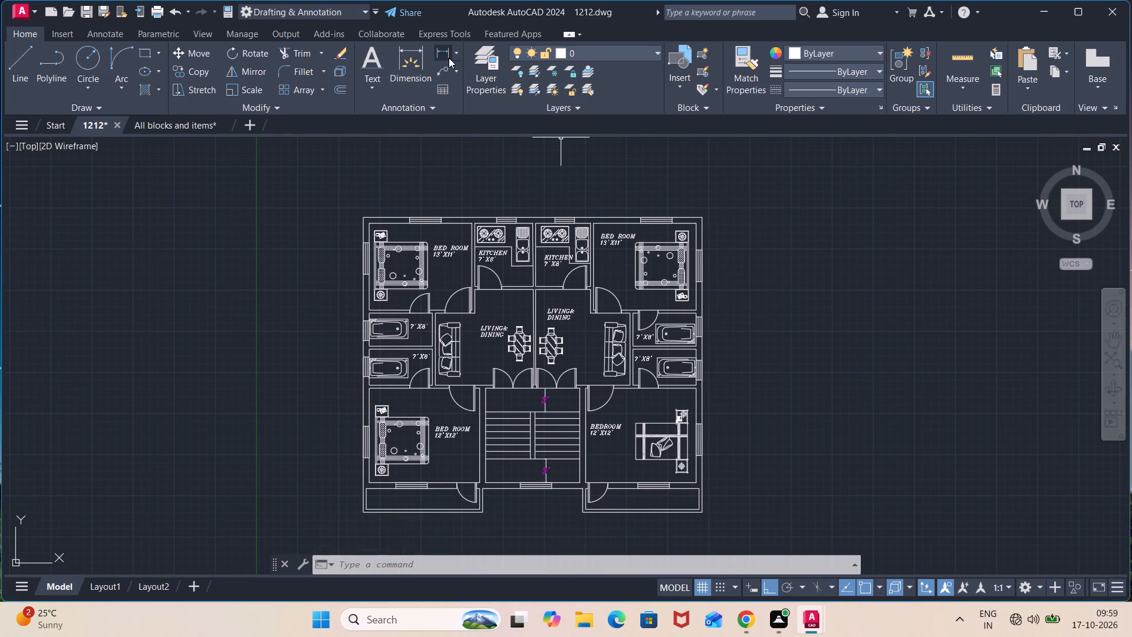
left_click(449, 57)
scroll(385, 158, "up", 2)
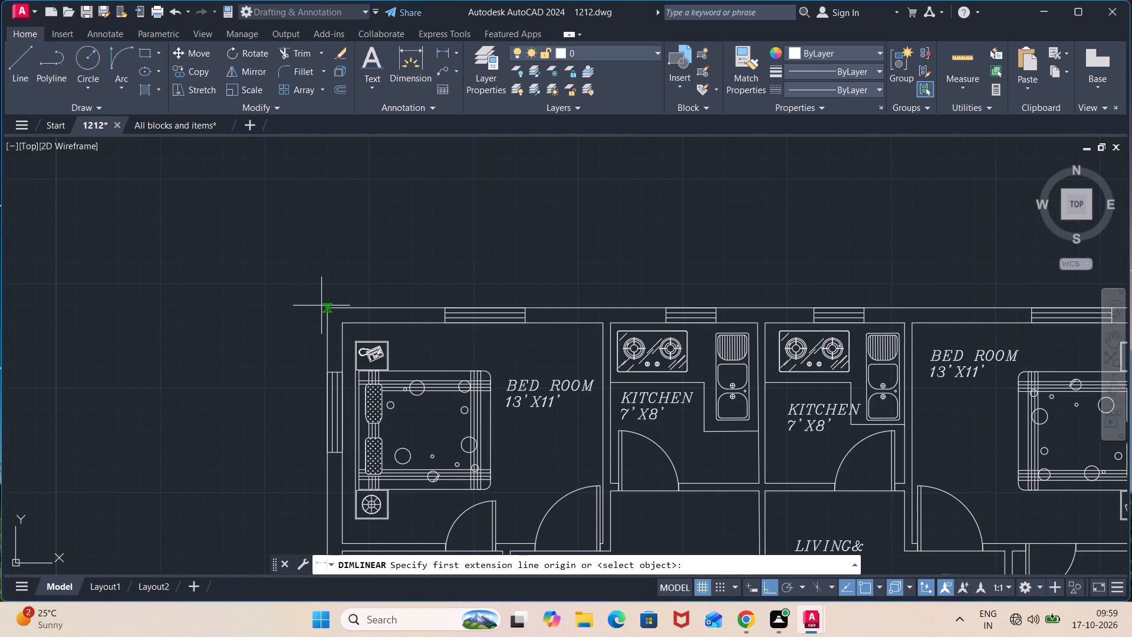
left_click(325, 306)
middle_click_drag(724, 303, 160, 293)
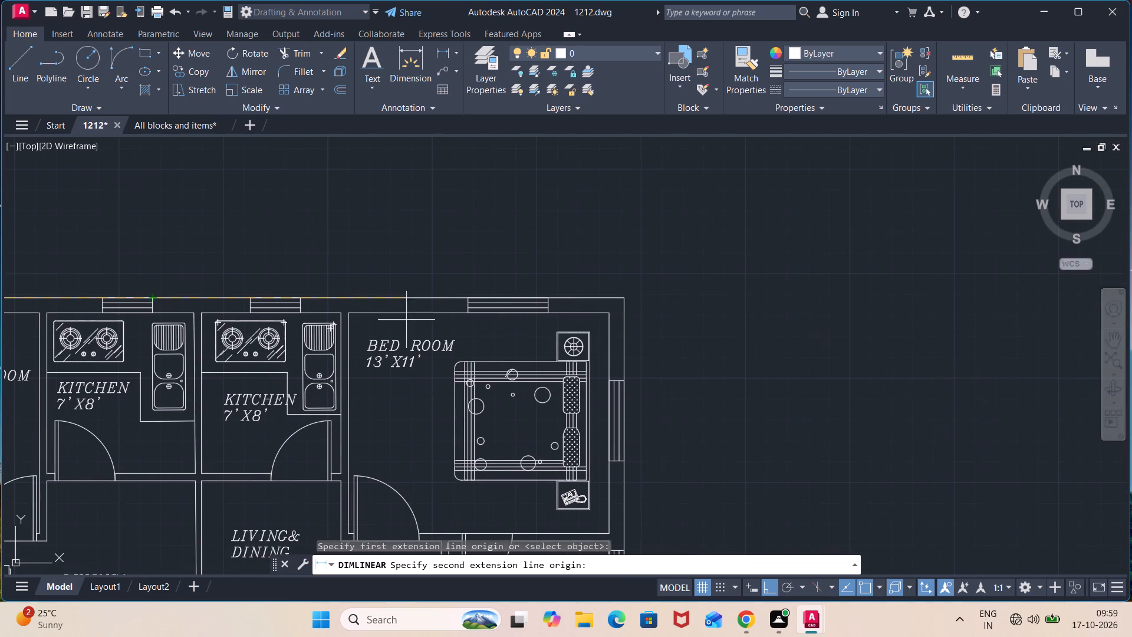
left_click(626, 295)
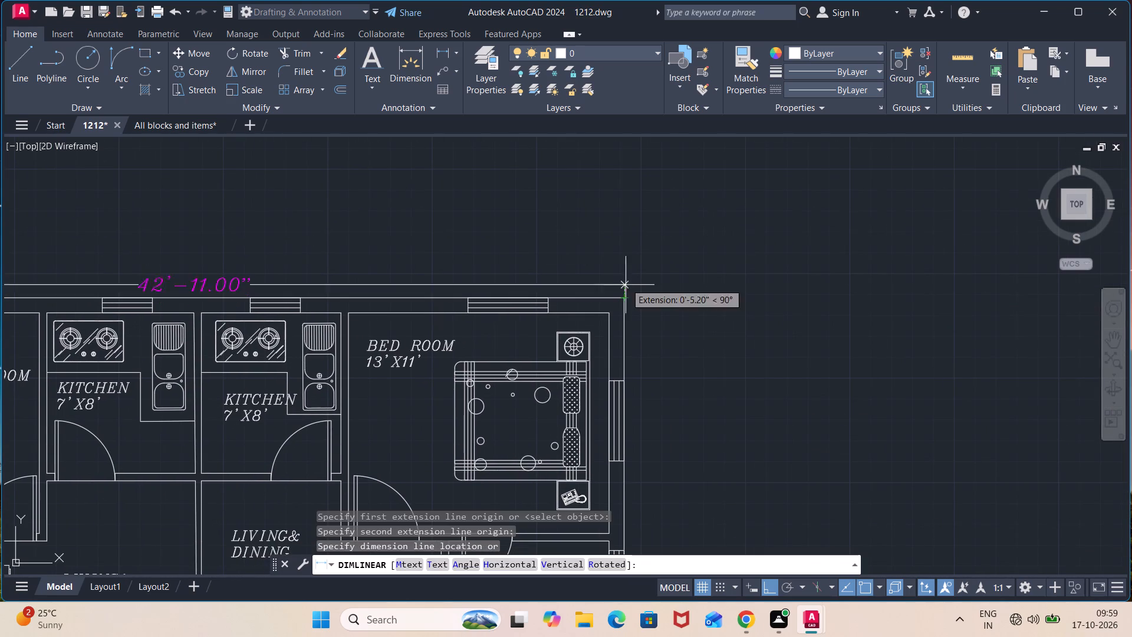
left_click(628, 260)
Add a vertical linear dimension over the building's full depth, from the top outer corner to the balcony's lower corner, outside the right-hand wall.
scroll(630, 327, "down", 1)
middle_click_drag(634, 327, 663, 321)
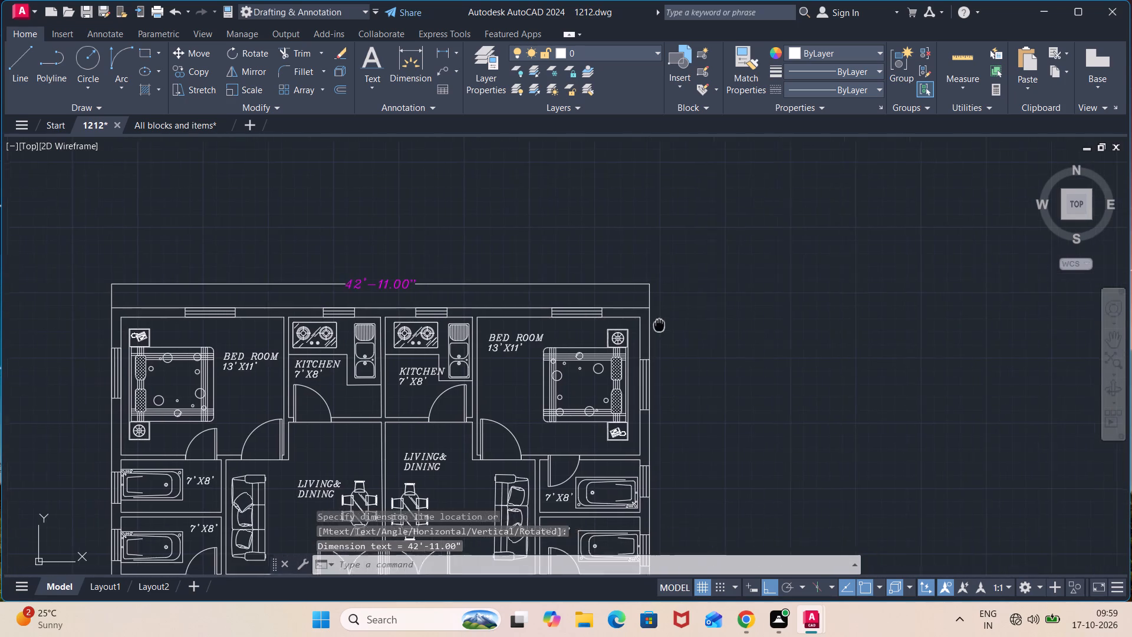
middle_click_drag(663, 321, 673, 219)
left_click(436, 58)
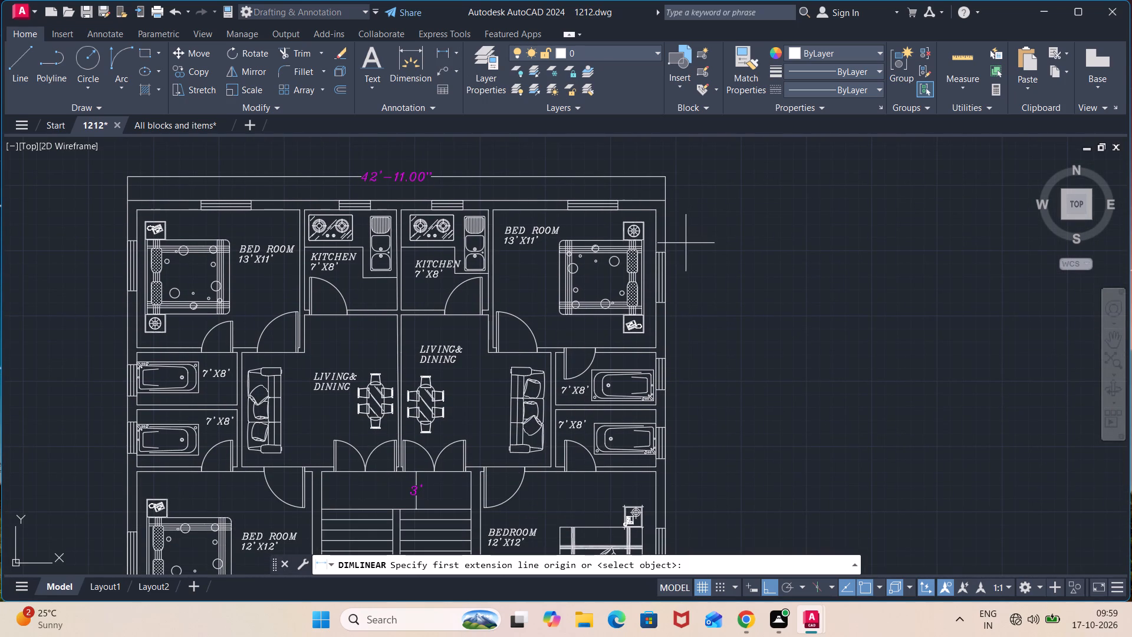
middle_click_drag(686, 243, 682, 216)
left_click(663, 176)
middle_click_drag(674, 334, 679, 334)
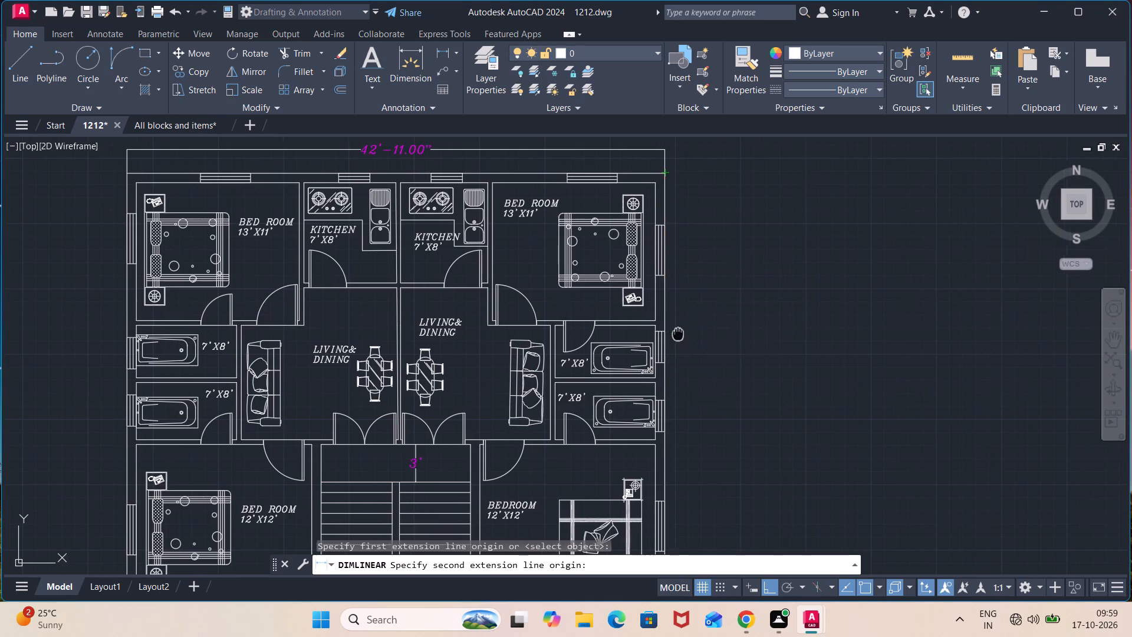
middle_click_drag(679, 334, 657, 146)
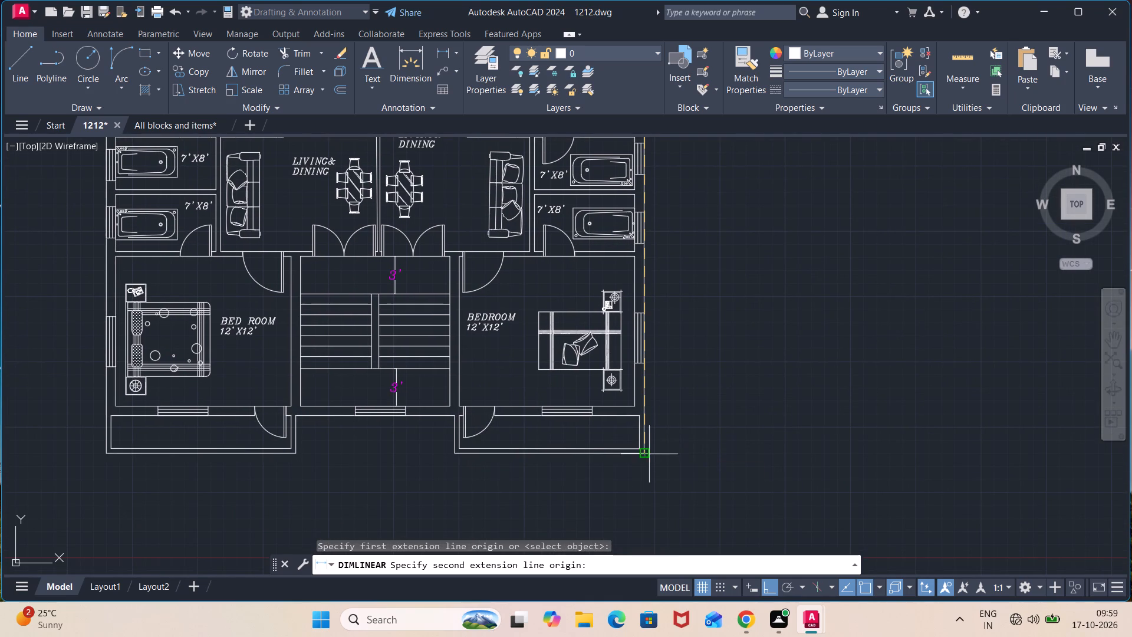
left_click(644, 455)
left_click(693, 449)
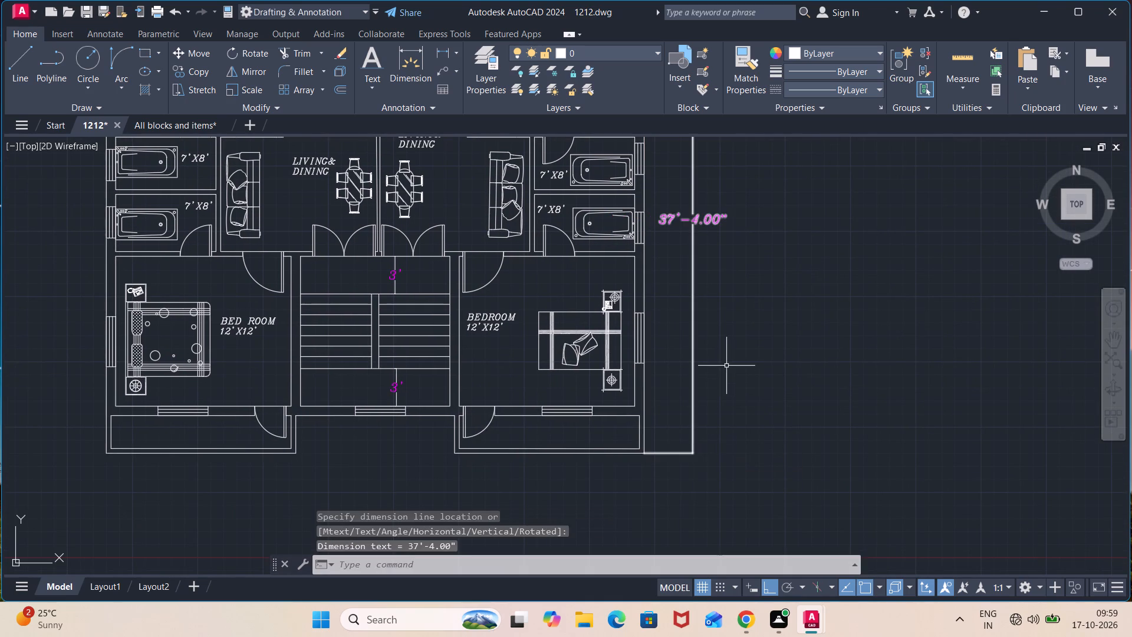
Save the dimensioned floor plan drawing.
scroll(728, 364, "down", 1)
middle_click_drag(720, 272, 723, 413)
scroll(703, 323, "down", 1)
middle_click_drag(703, 323, 703, 307)
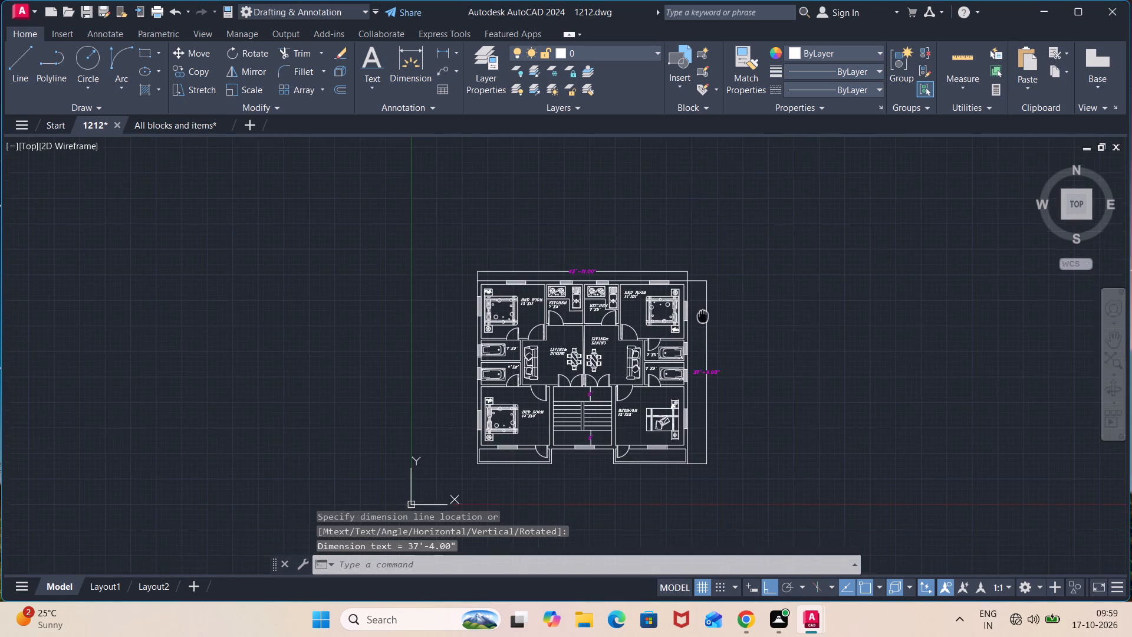
middle_click_drag(703, 307, 707, 256)
key("ctrl+s")
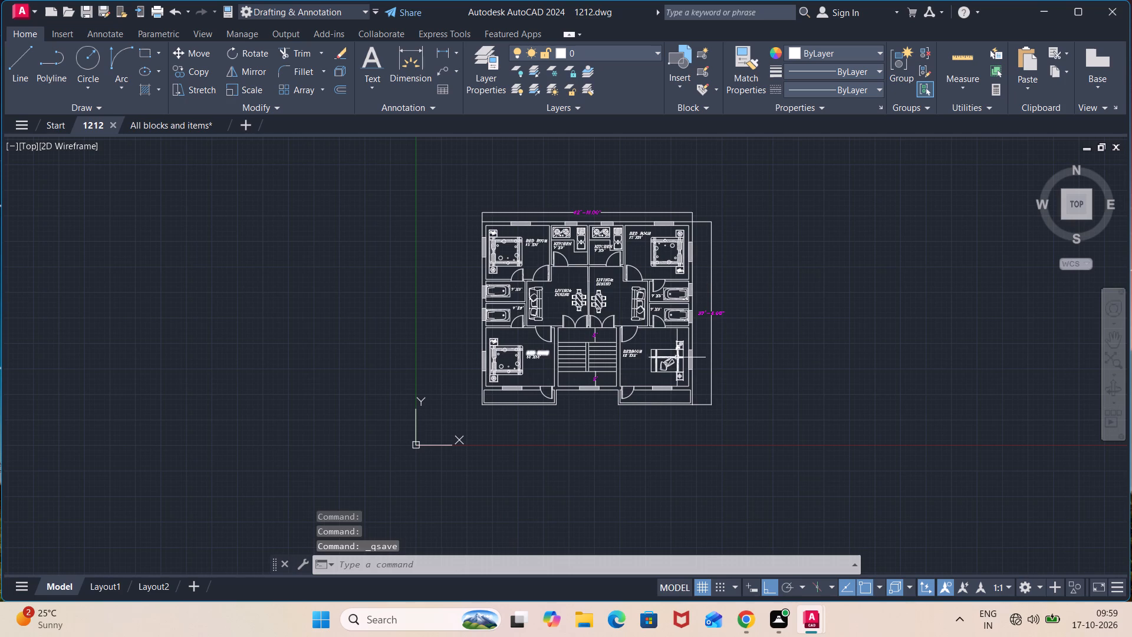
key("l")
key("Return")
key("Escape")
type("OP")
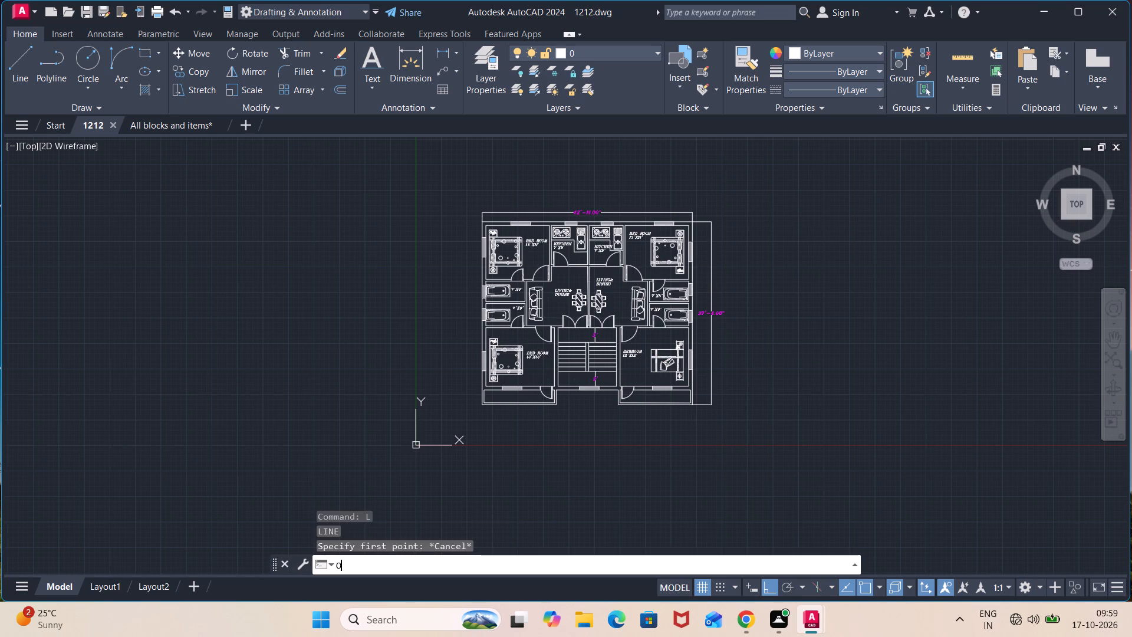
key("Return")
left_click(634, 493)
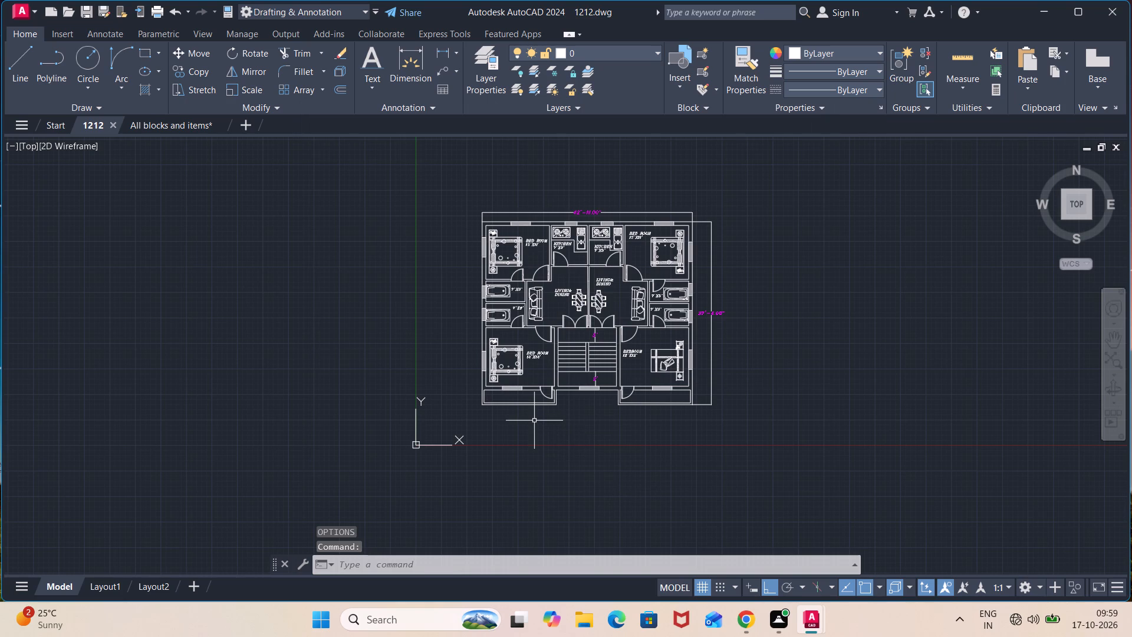
Open the plot setup for the model and select Microsoft Print to PDF as the plotter.
key("ctrl+p")
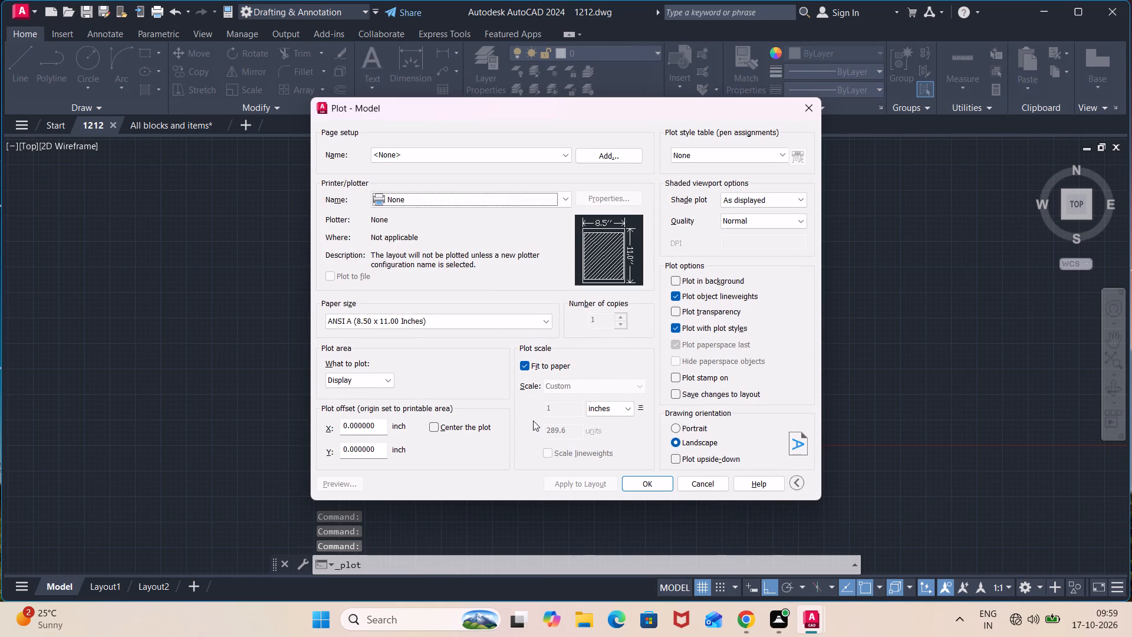
left_click(541, 149)
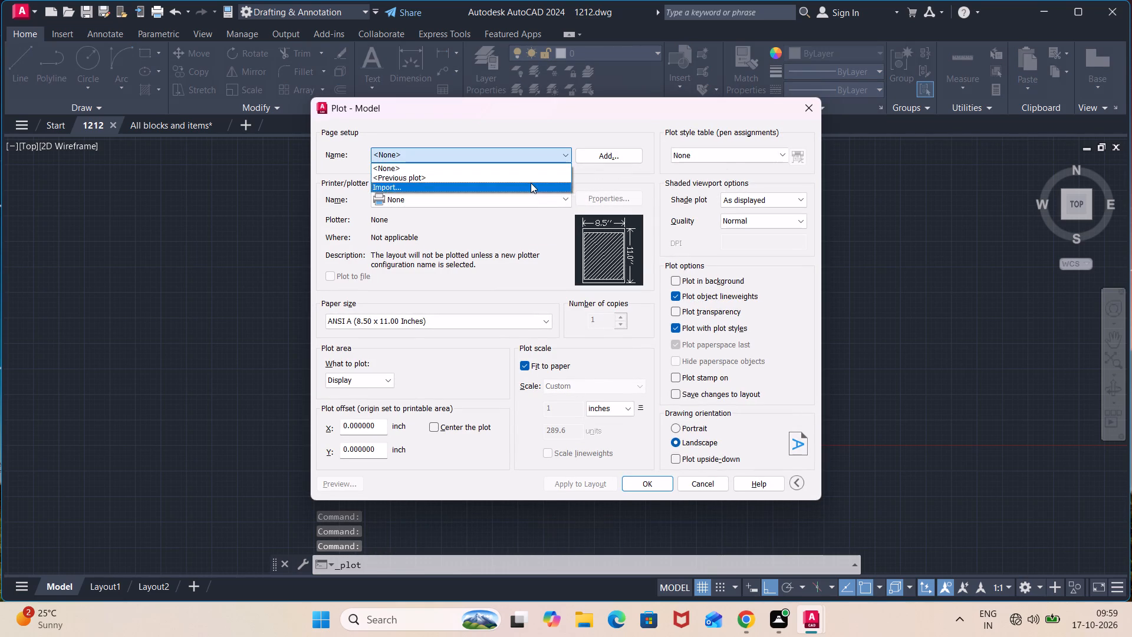
left_click(593, 170)
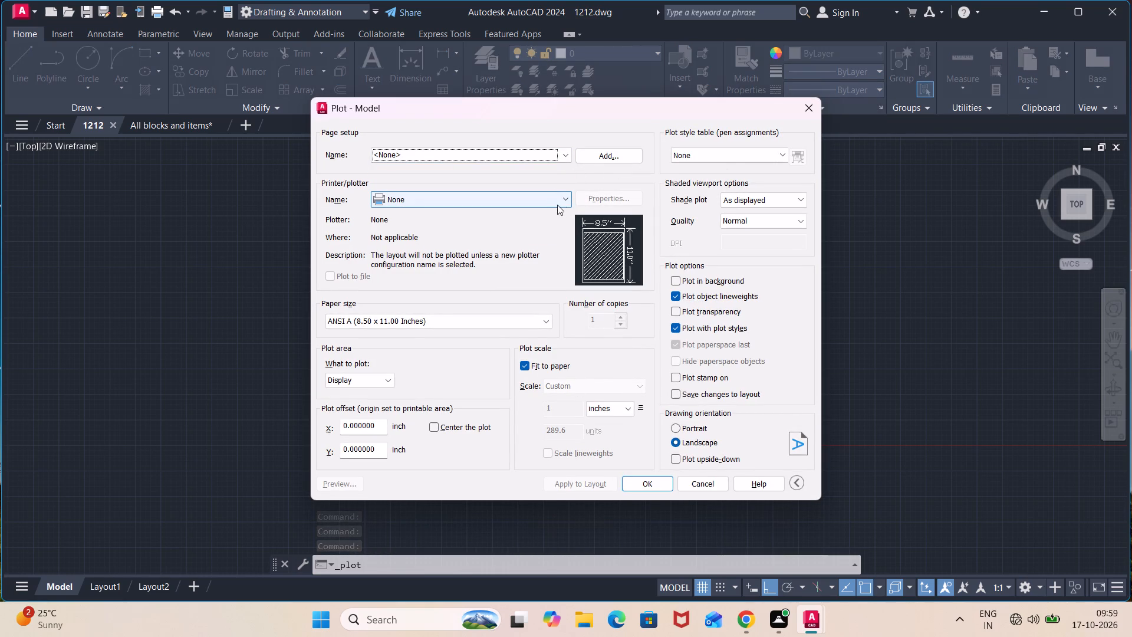
left_click(567, 202)
left_click(530, 237)
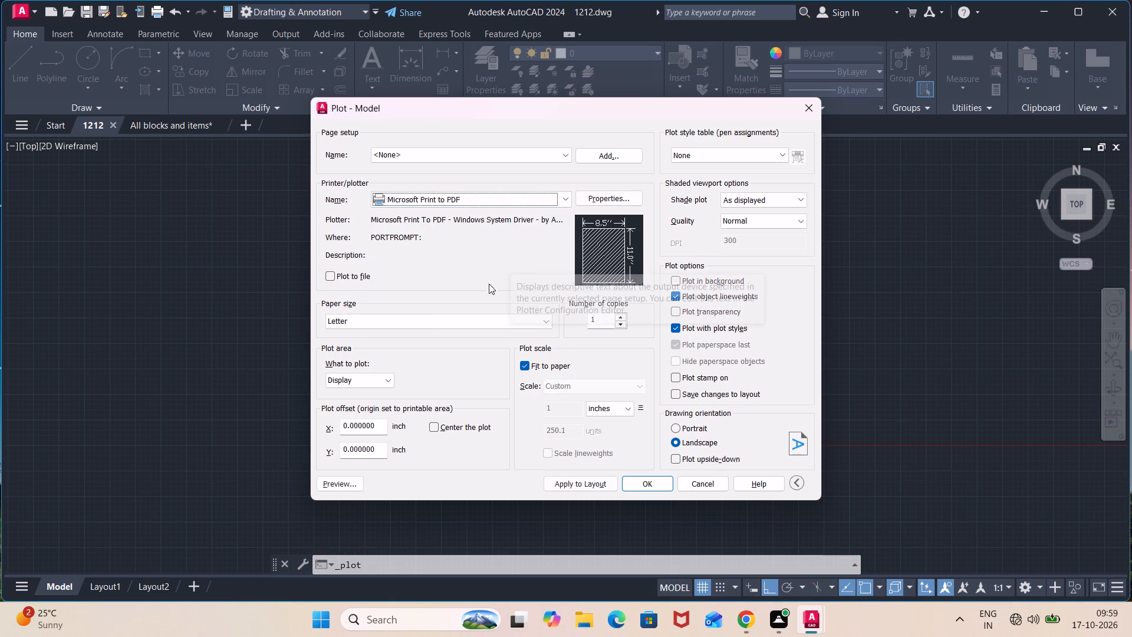
Set the plot area to a window enclosing the whole floor plan and its overall dimensions.
left_click(392, 382)
left_click(379, 421)
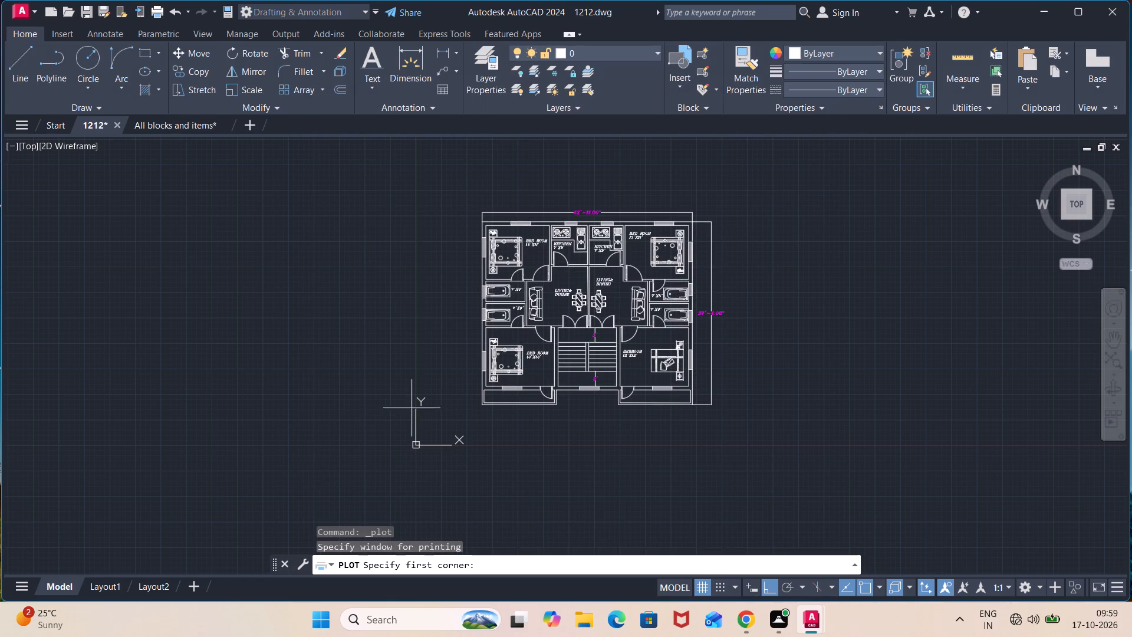
scroll(756, 225, "up", 1)
left_click(740, 175)
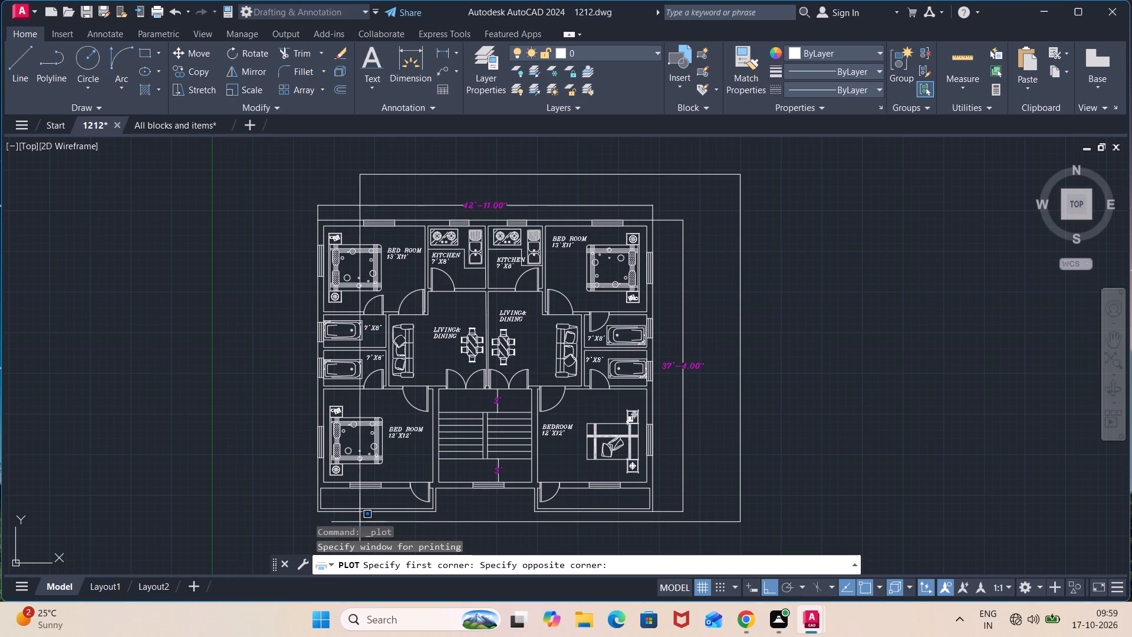
left_click(279, 521)
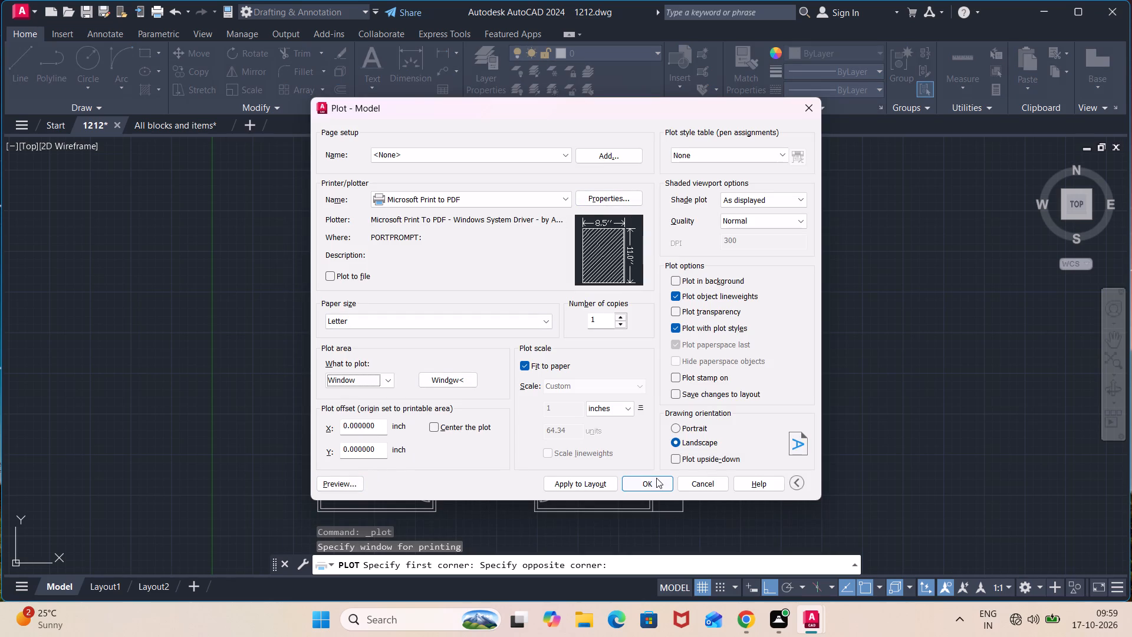
Plot the plan to a PDF file named 1212 in the Documents folder.
left_click(654, 483)
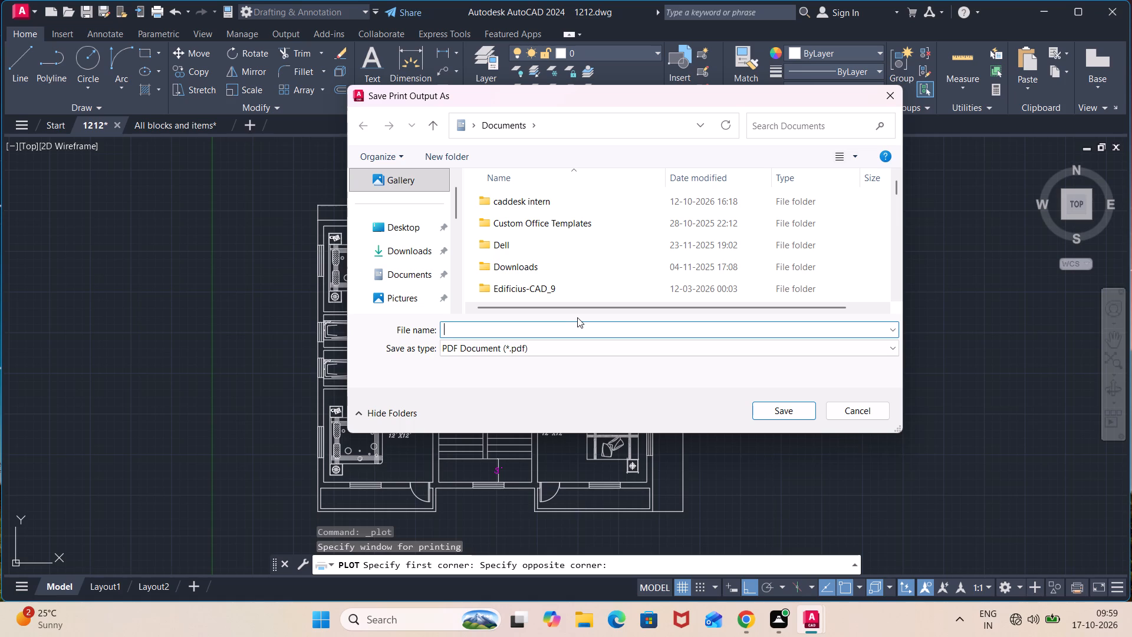
type("121")
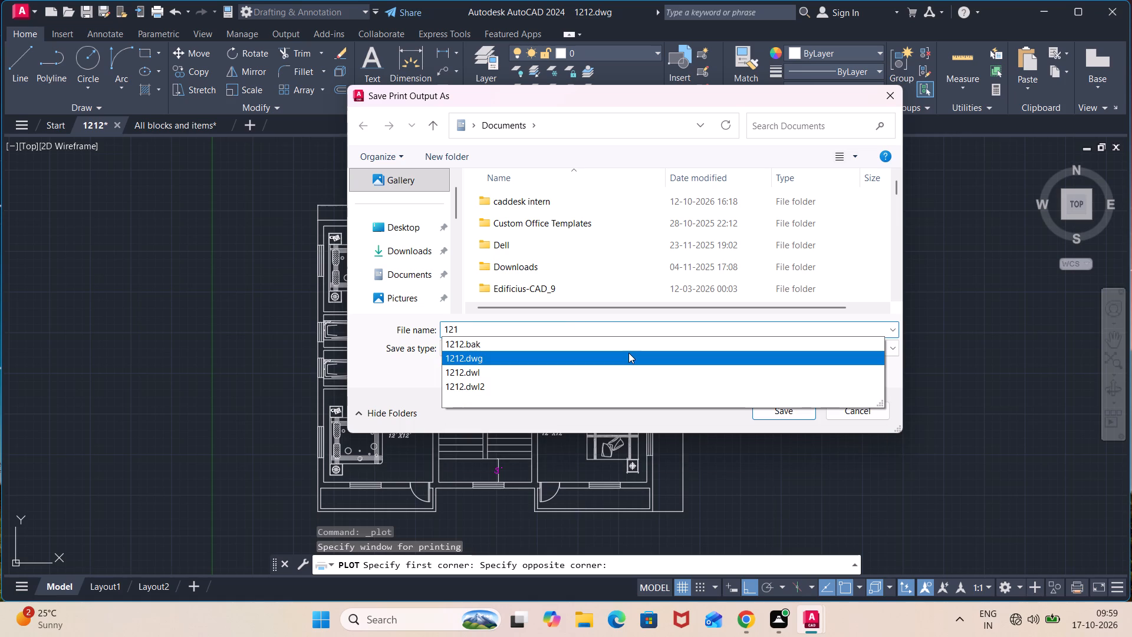
key("2")
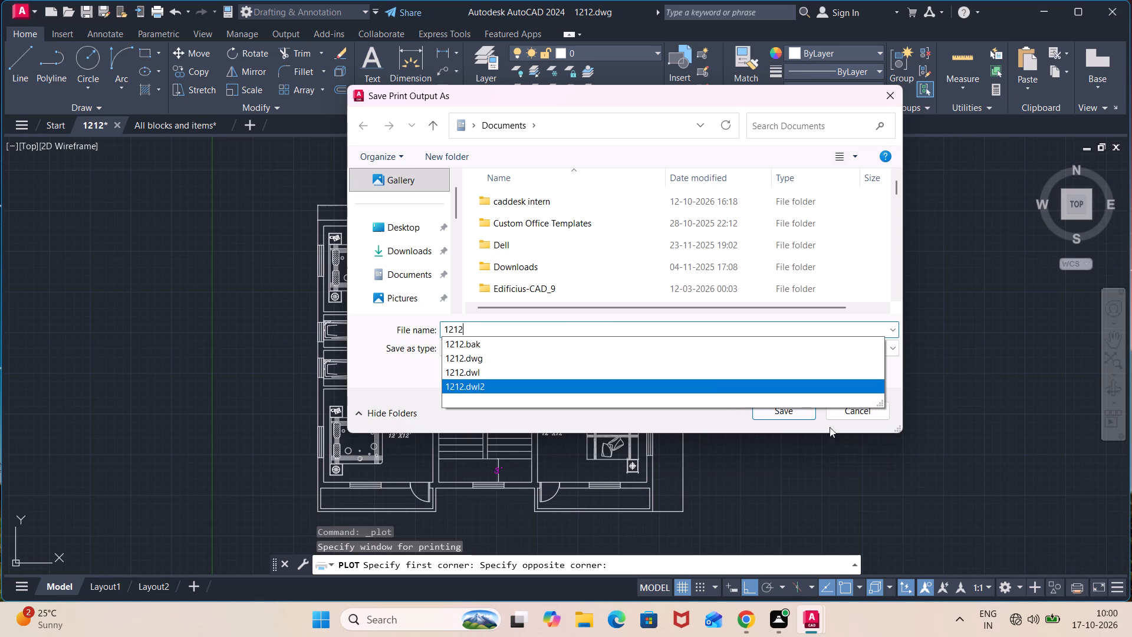
left_click(797, 414)
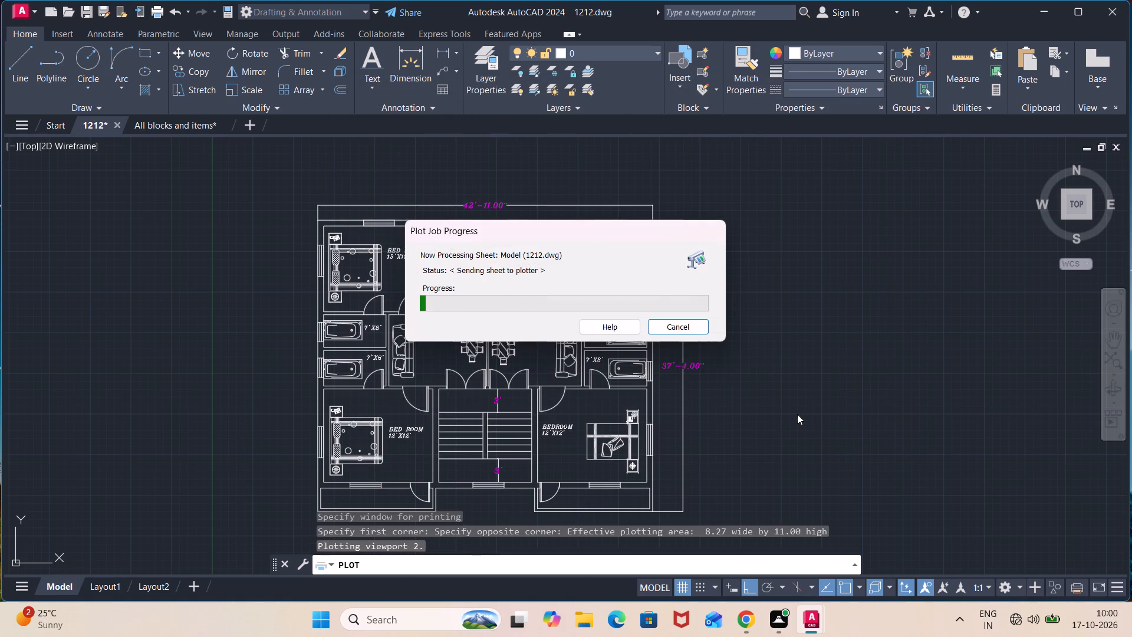
Look up the drawing's log file with the LOGFILENAME system variable.
scroll(722, 392, "down", 1)
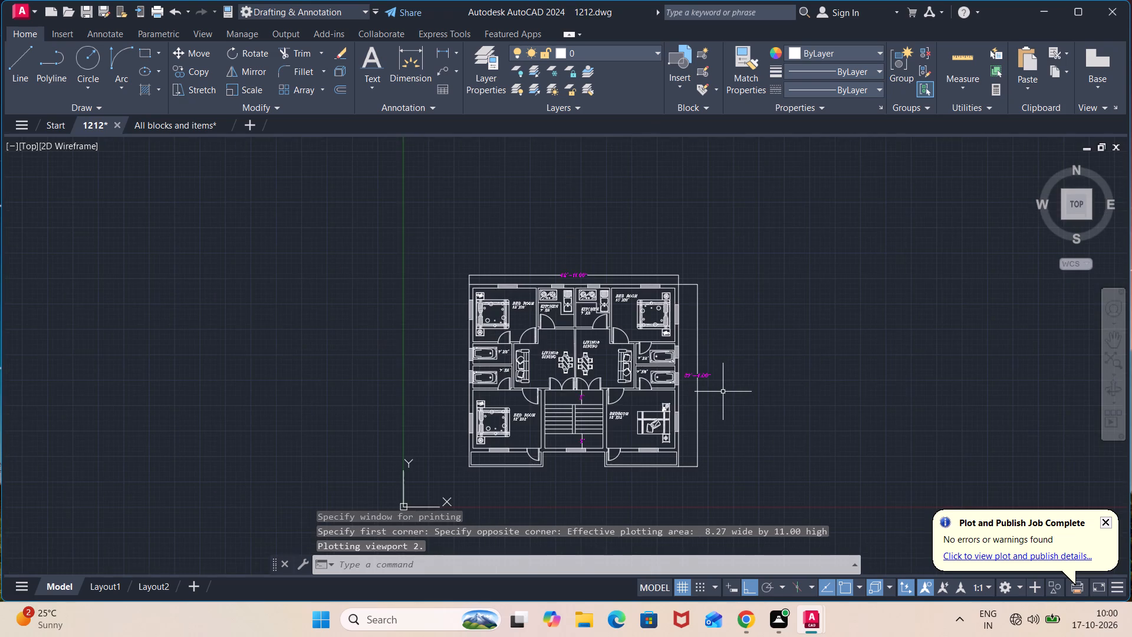
middle_click_drag(723, 392, 708, 271)
type("LOGFILENAM")
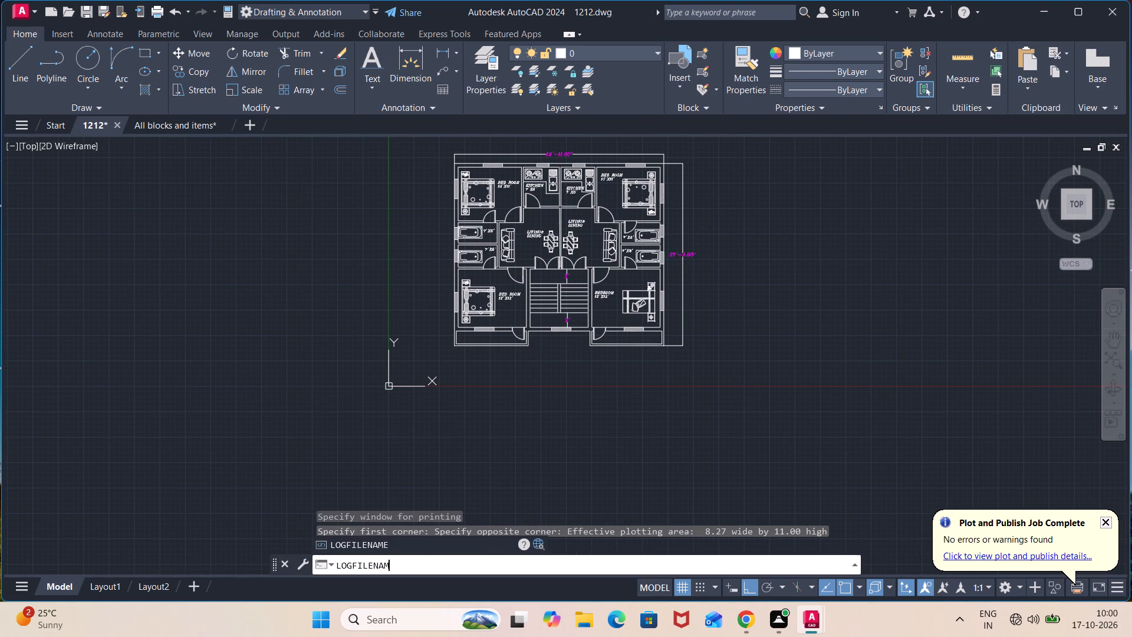
key("Return")
scroll(729, 365, "down", 1)
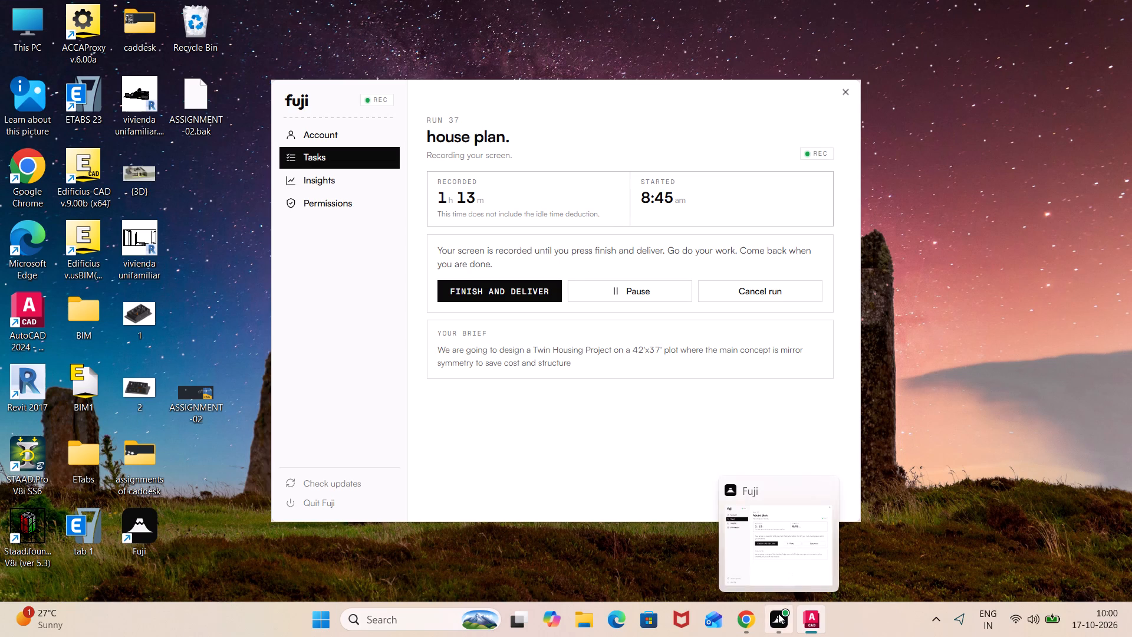
Start a solid hatch coloured black (0,0,0) and fill the left apartment's walls around the upper bedroom and the two bathrooms.
scroll(646, 383, "up", 1)
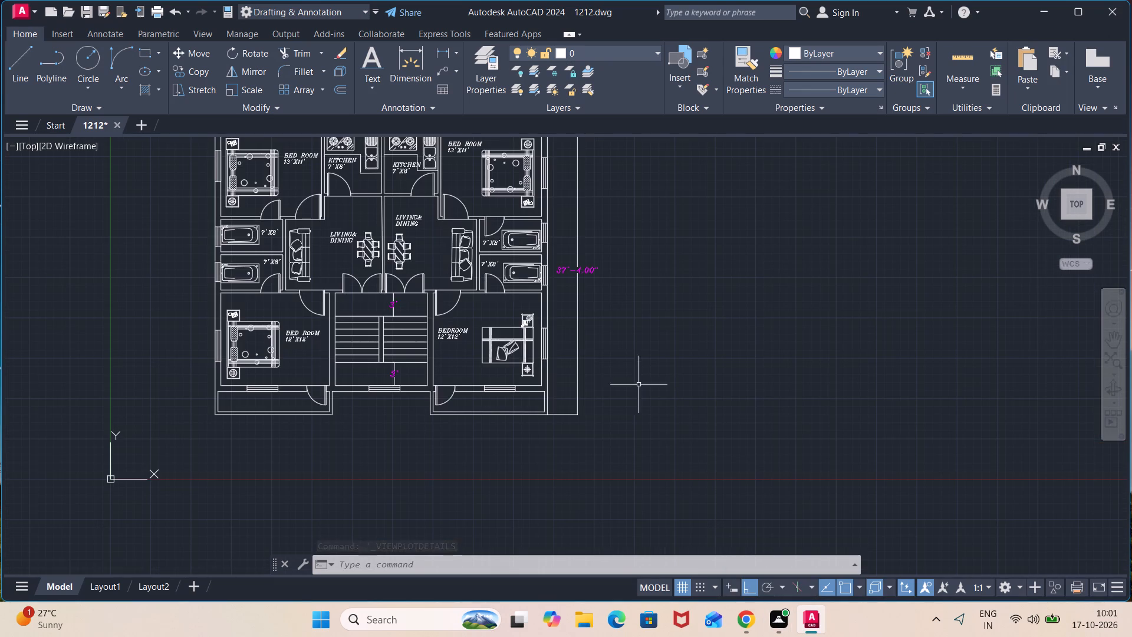
middle_click_drag(449, 356, 568, 470)
scroll(553, 374, "up", 2)
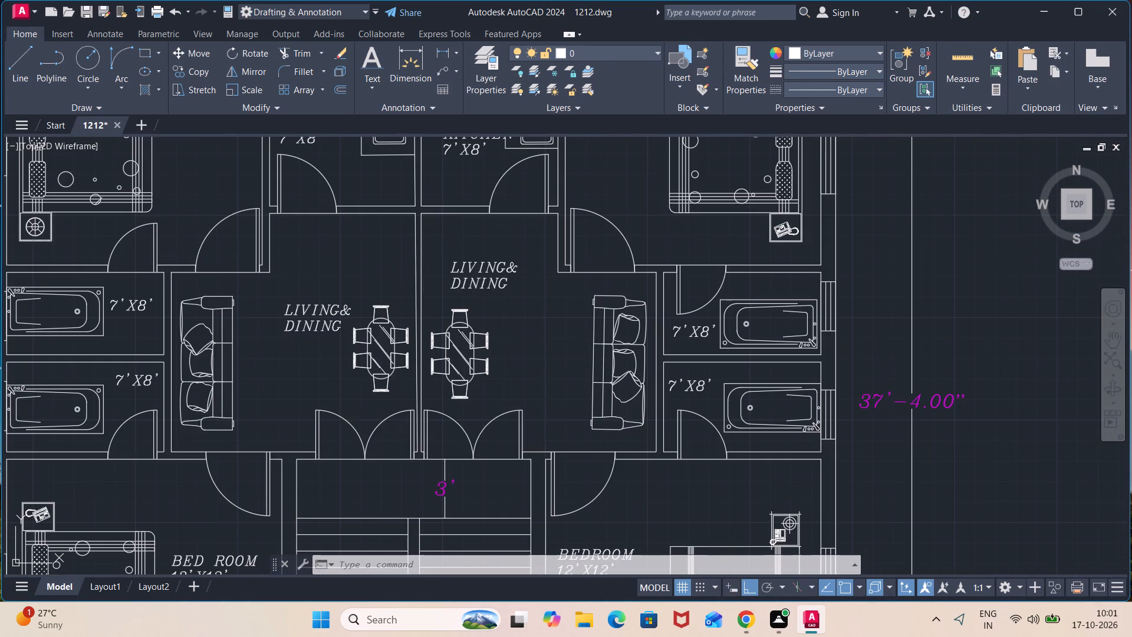
middle_click_drag(553, 373, 703, 401)
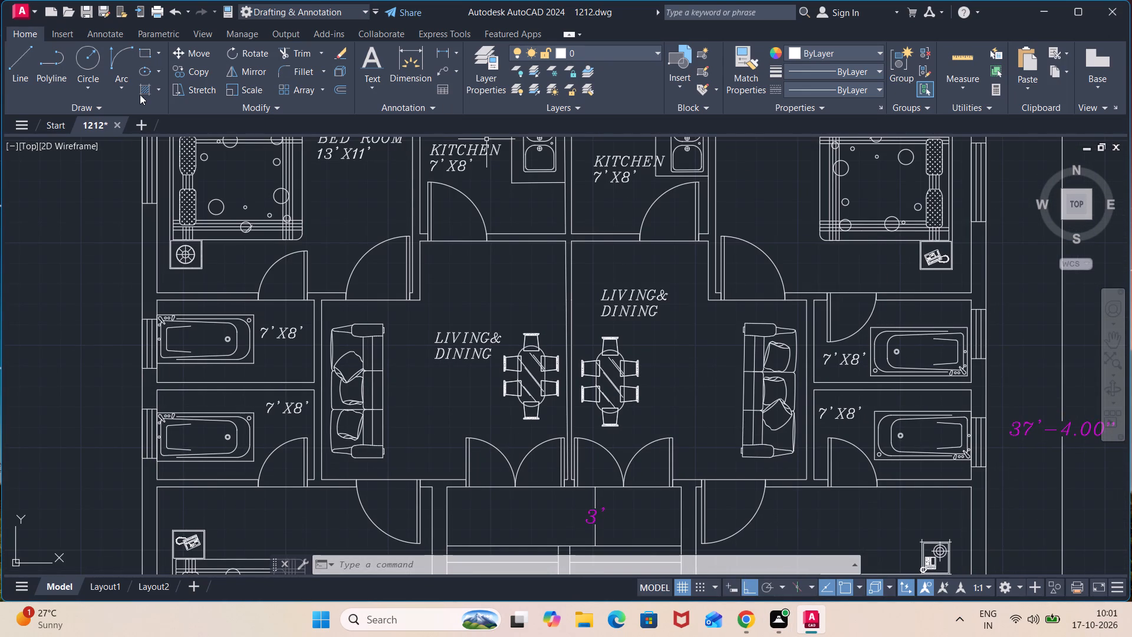
left_click(143, 93)
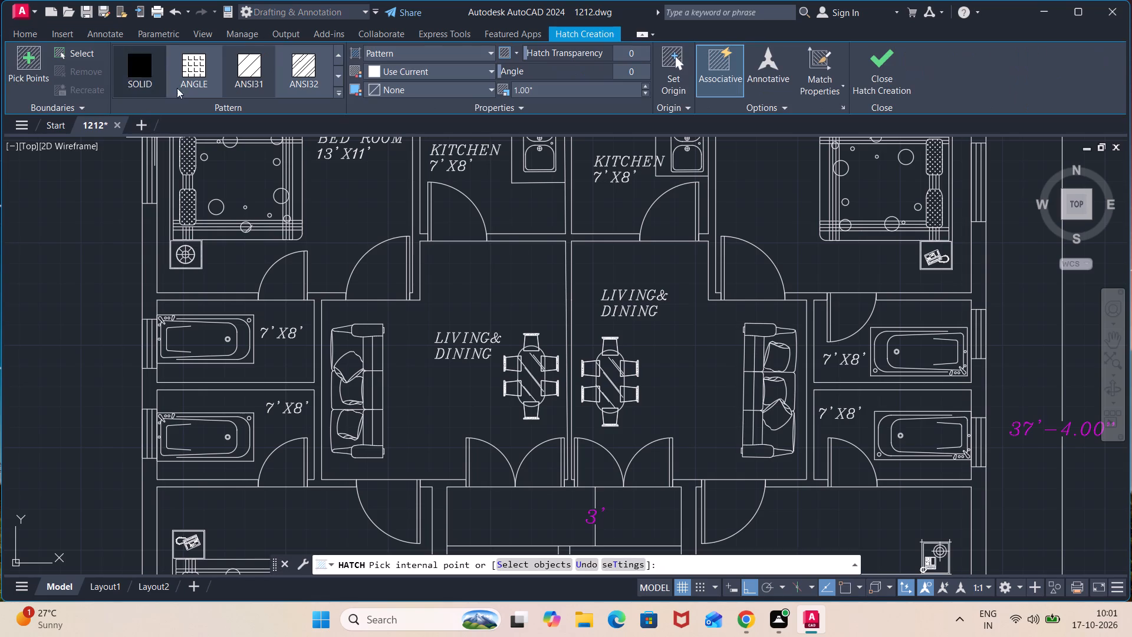
left_click(379, 68)
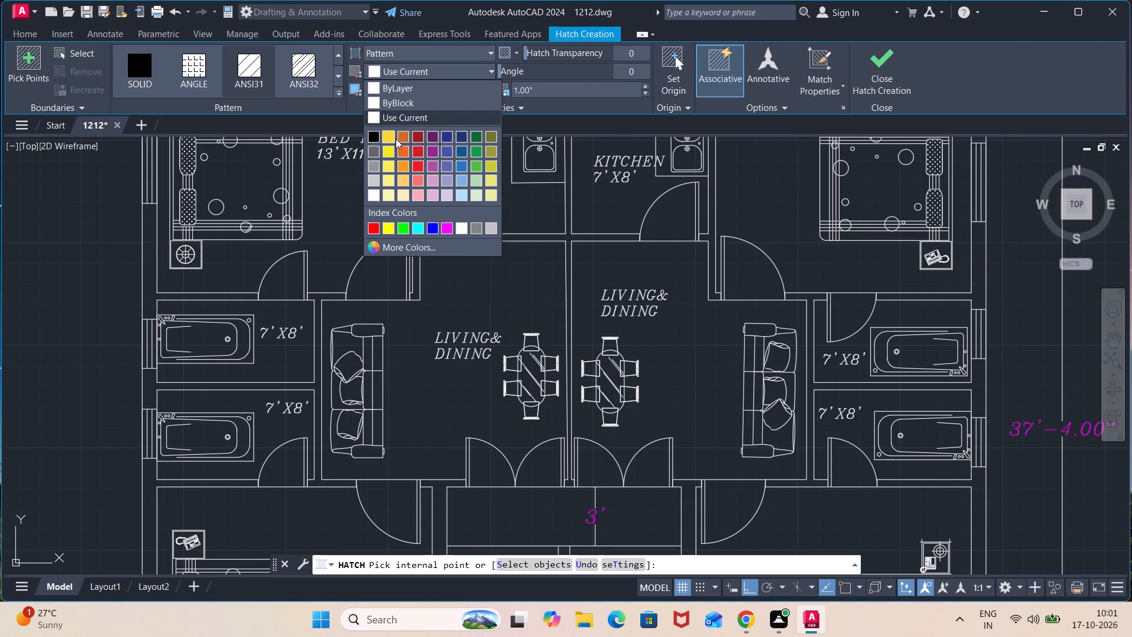
left_click(377, 140)
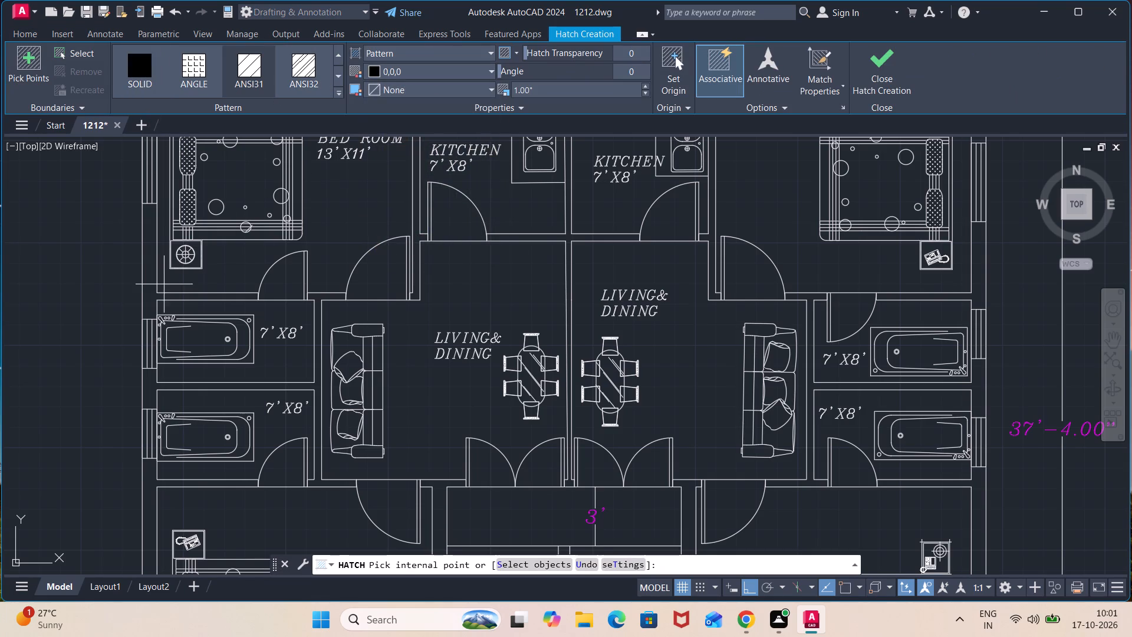
left_click(149, 284)
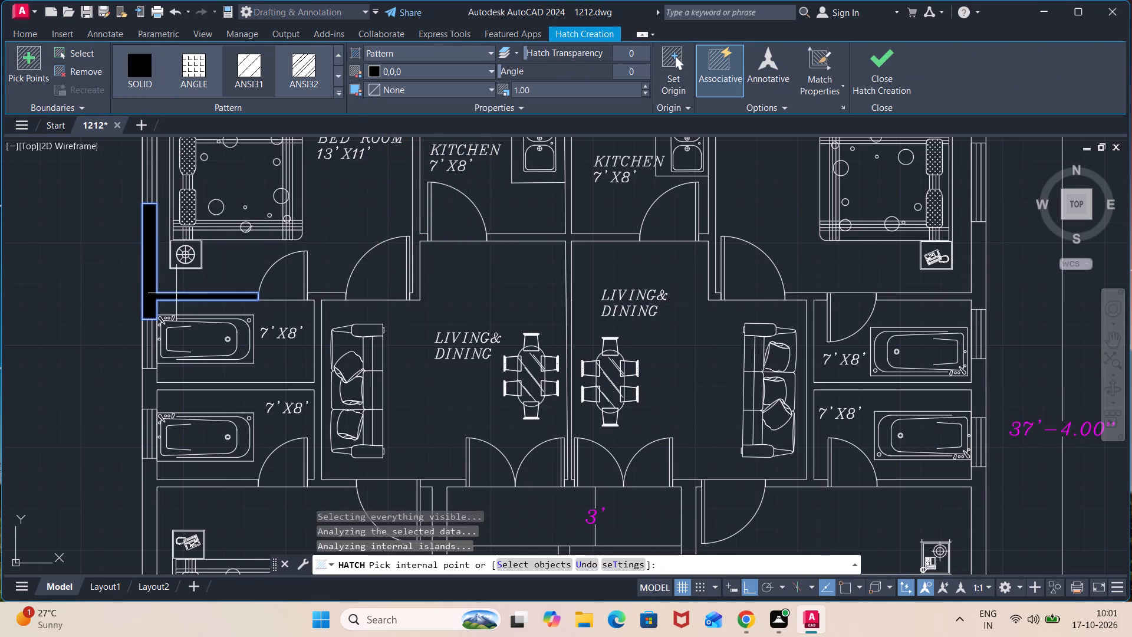
scroll(405, 275, "up", 2)
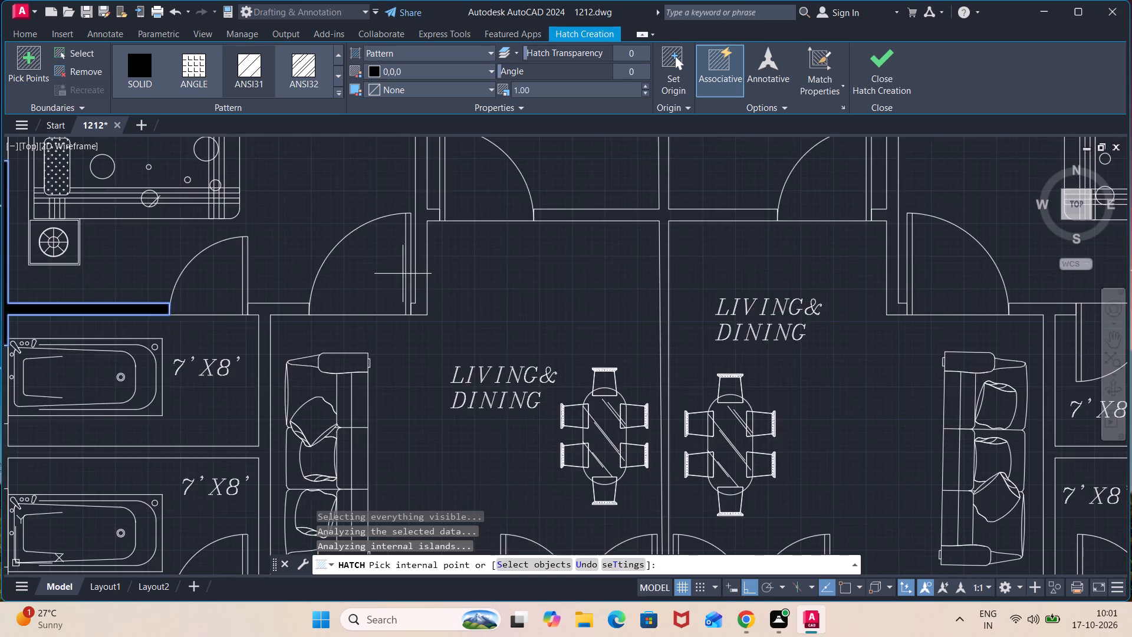
left_click(429, 257)
scroll(377, 286, "down", 1)
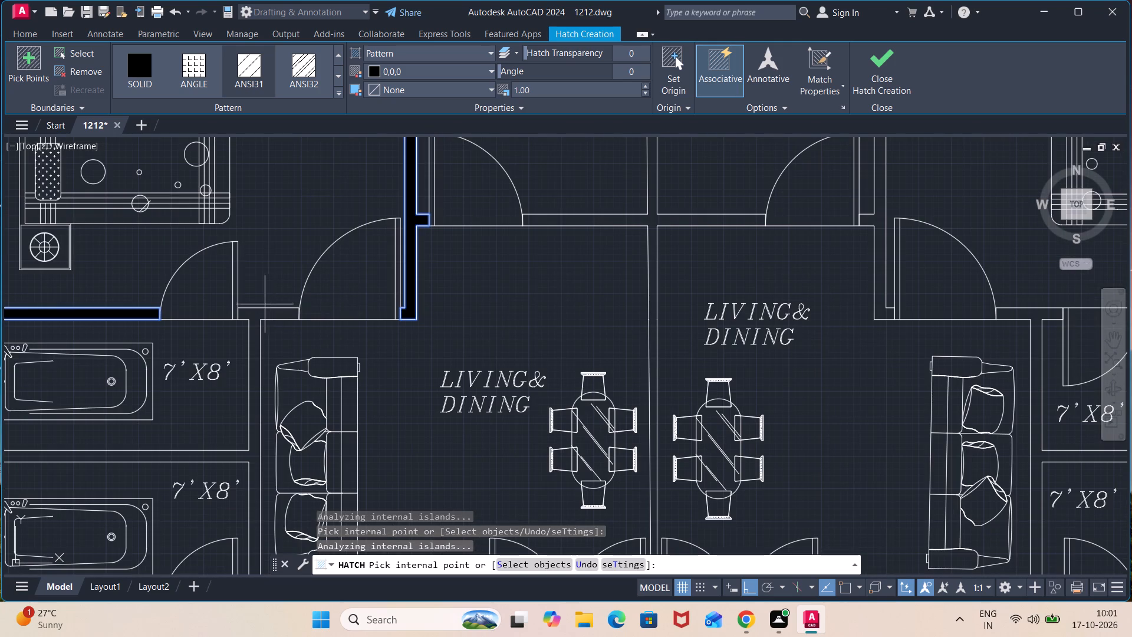
left_click(259, 312)
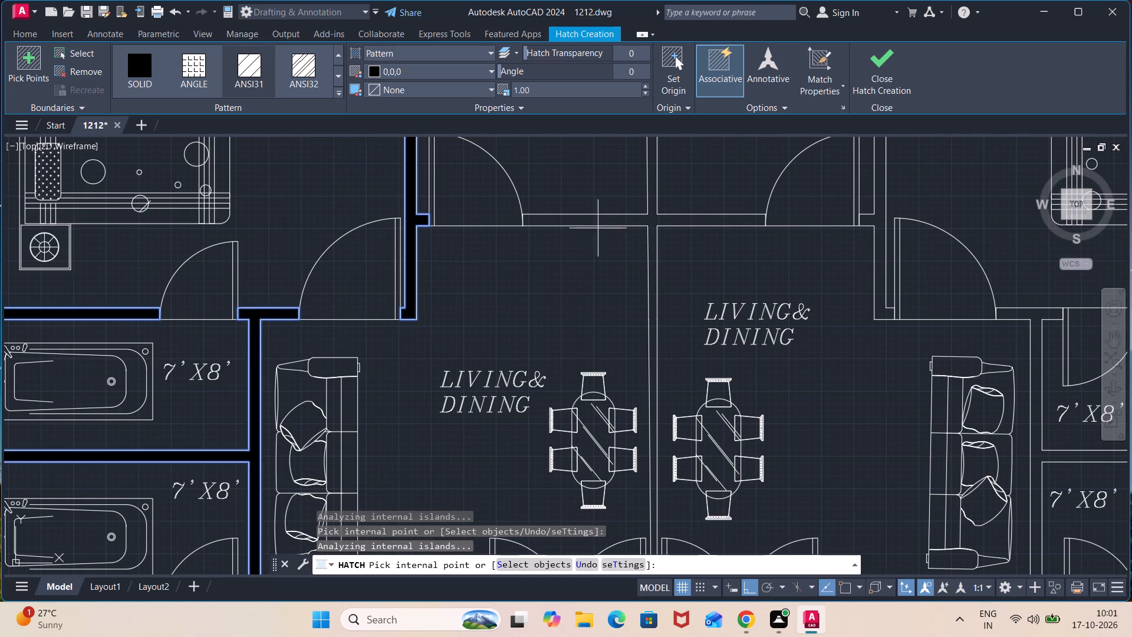
Fill the central party wall, the kitchen walls and the upper-left bedroom's outer corner wall with the black solid hatch.
left_click(653, 225)
scroll(781, 262, "down", 1)
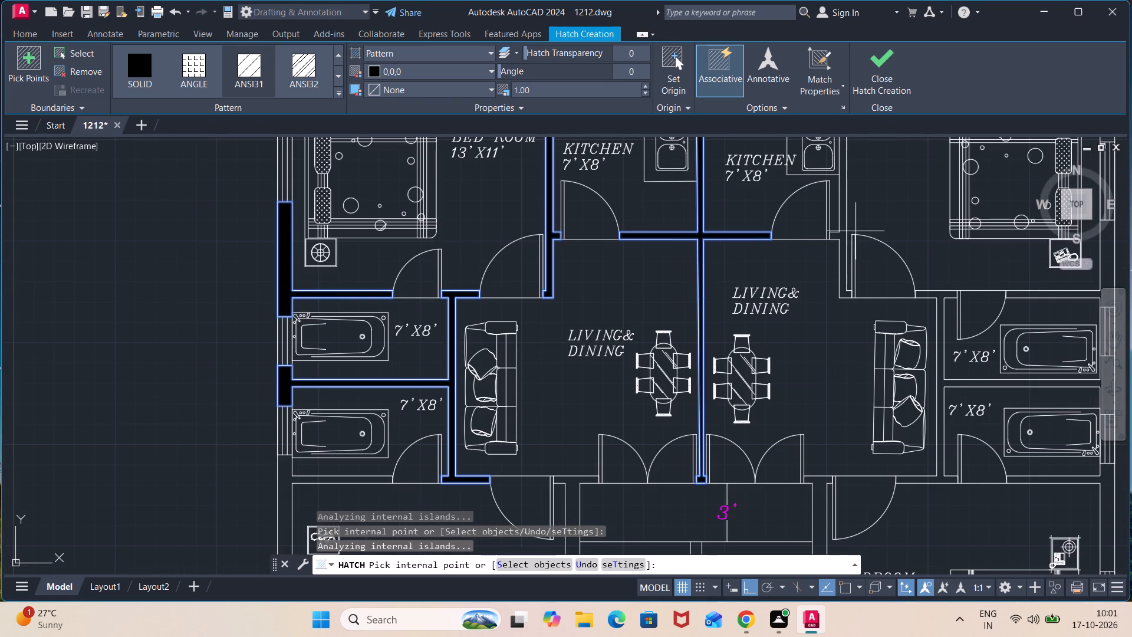
scroll(840, 227, "up", 1)
left_click(841, 229)
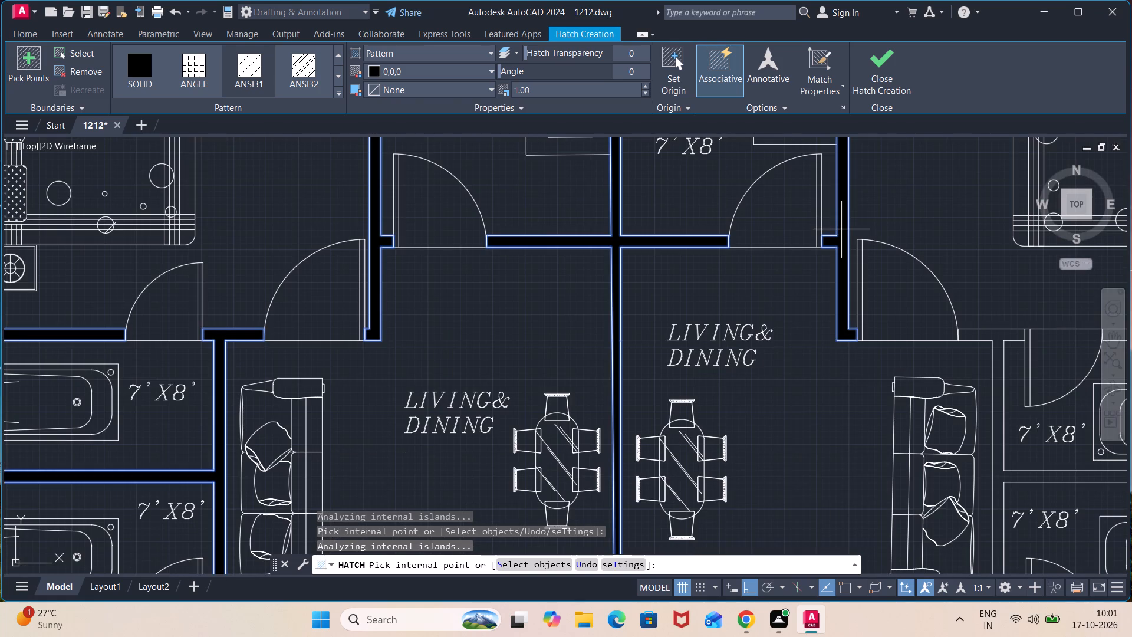
middle_click_drag(860, 215, 875, 394)
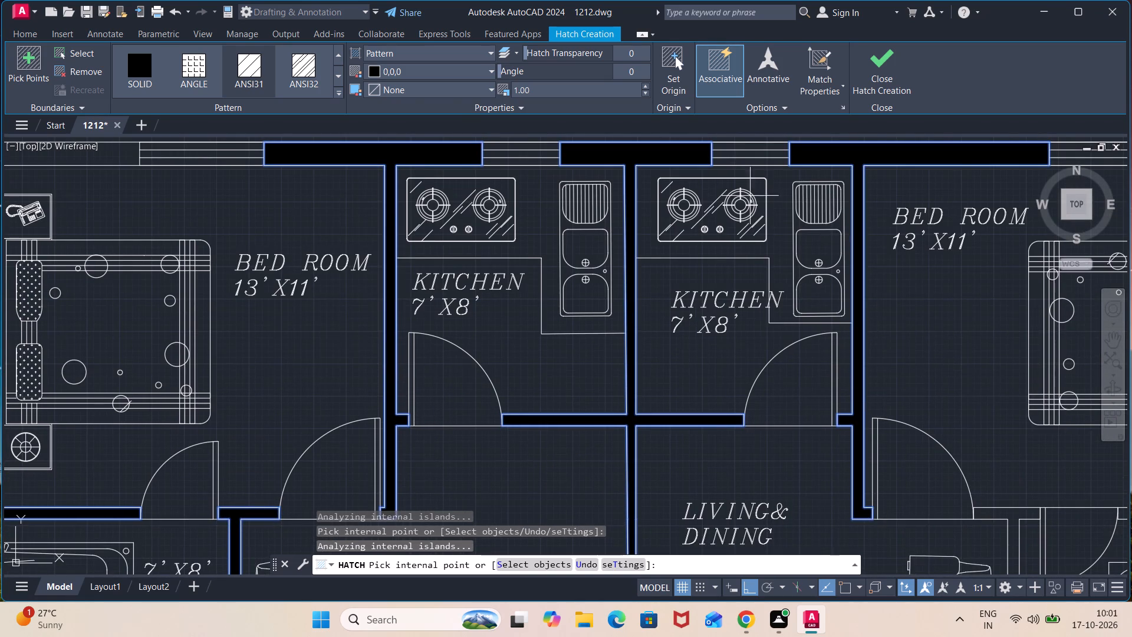
scroll(360, 201, "down", 1)
middle_click_drag(338, 201, 549, 239)
scroll(429, 202, "up", 1)
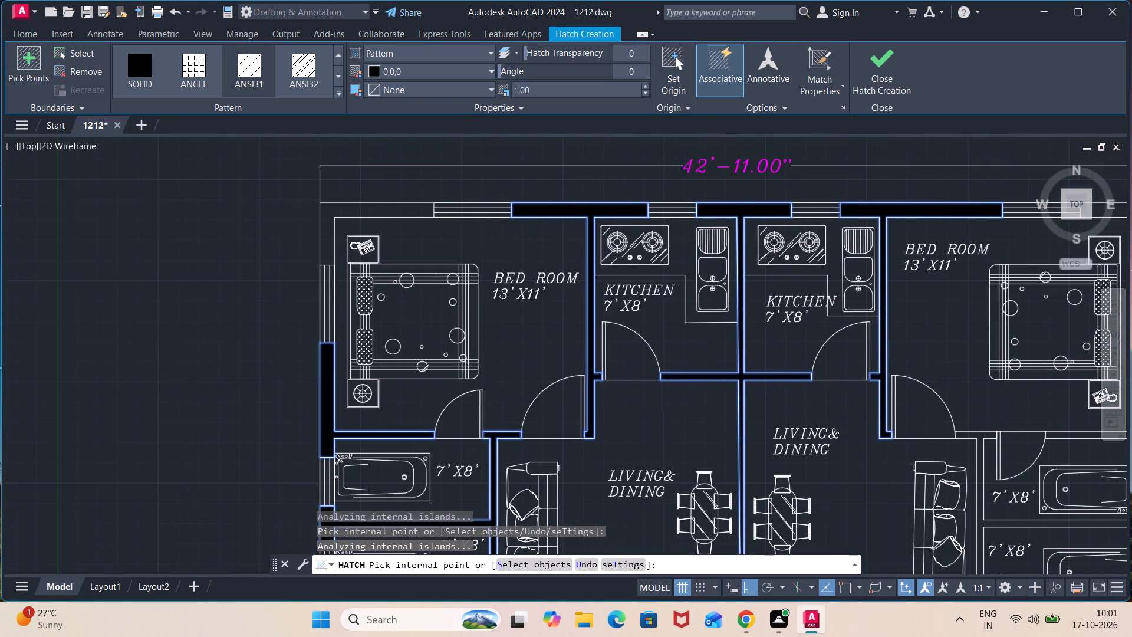
left_click(409, 208)
Fill the left apartment's wall between lower bathroom and lower bedroom, plus the staircase's left wall with its connected balcony walls.
scroll(530, 316, "down", 1)
middle_click_drag(534, 314, 478, 107)
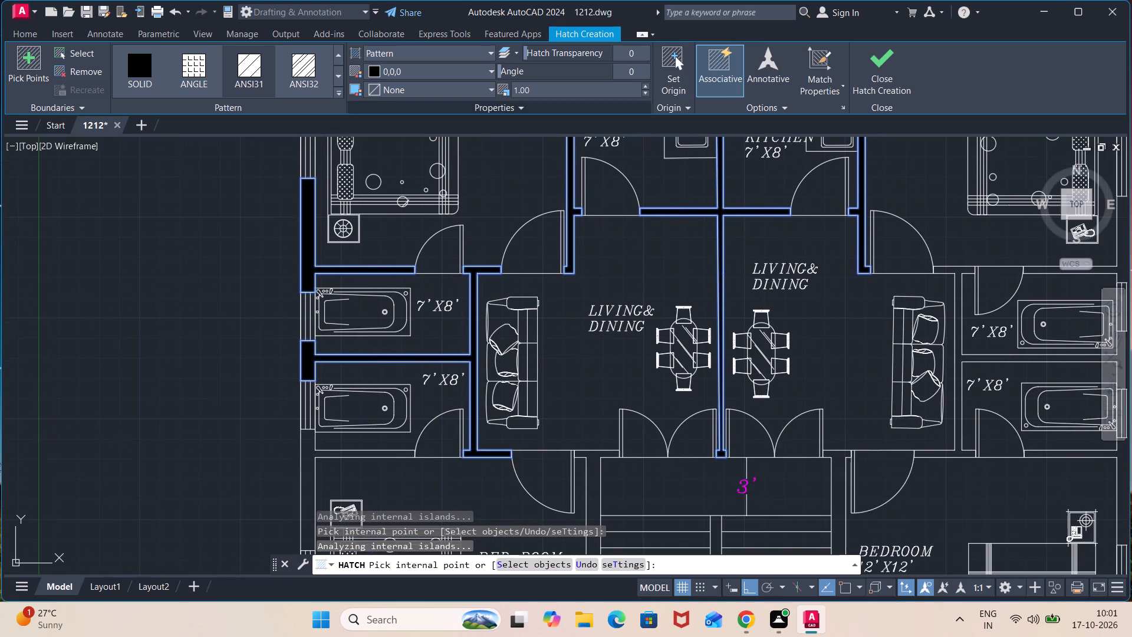
middle_click_drag(549, 349, 542, 172)
scroll(423, 266, "up", 2)
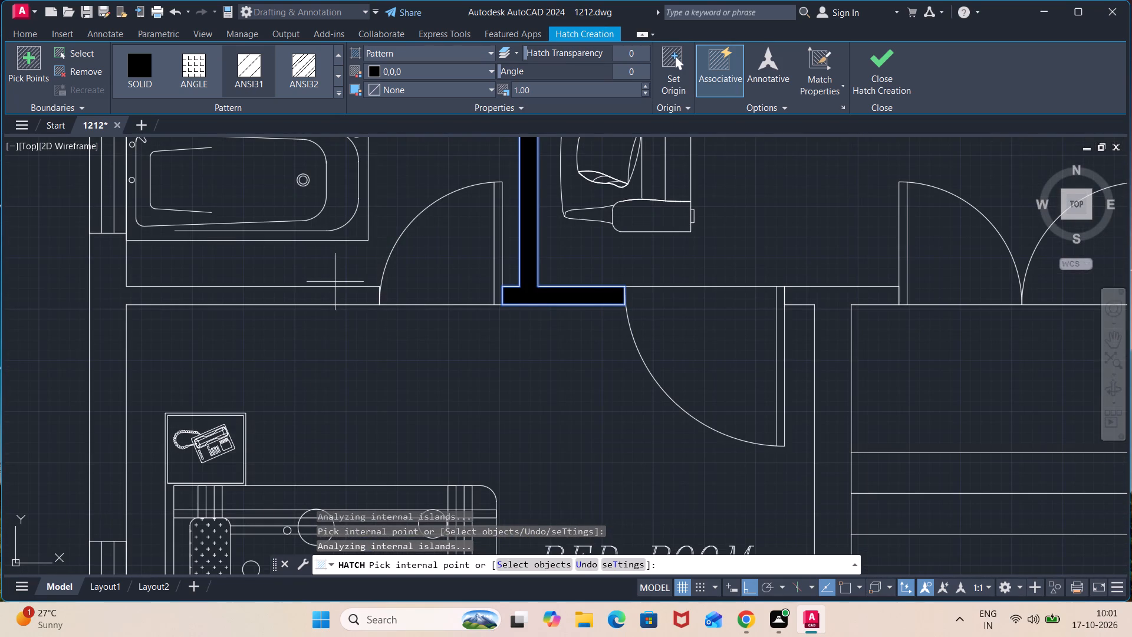
left_click(329, 291)
scroll(529, 397, "down", 1)
middle_click_drag(533, 398, 492, 324)
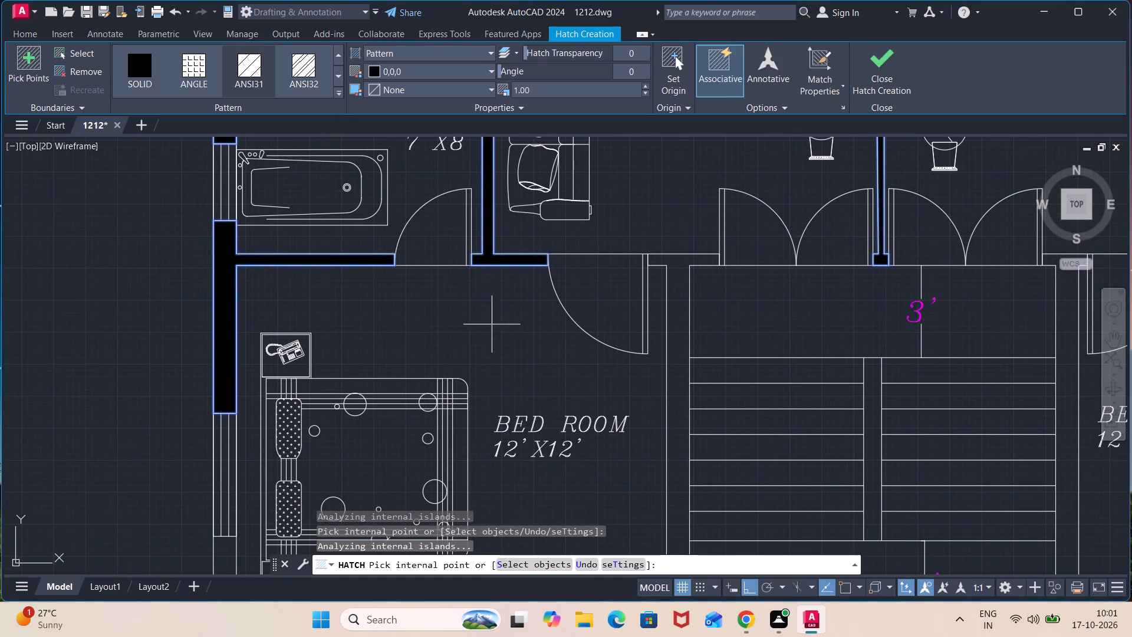
left_click(680, 260)
Fill the staircase's right wall, the right apartment's living-bathroom wall, and the outer wall beside its lower bathroom and bedroom.
scroll(788, 317, "down", 2)
middle_click_drag(797, 318, 654, 297)
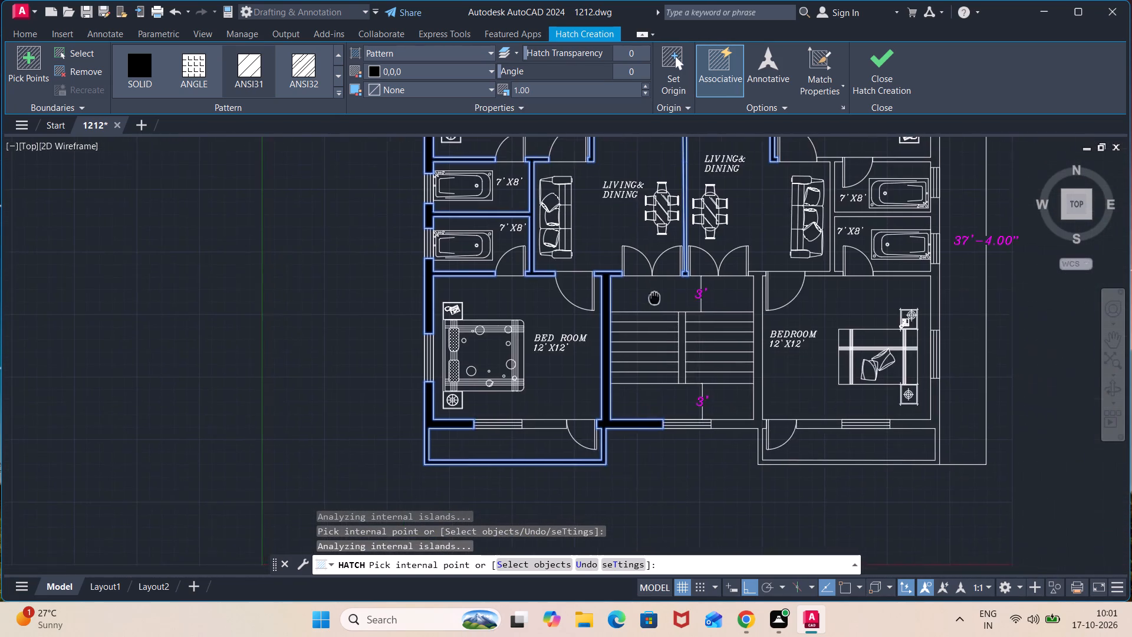
scroll(789, 296, "up", 2)
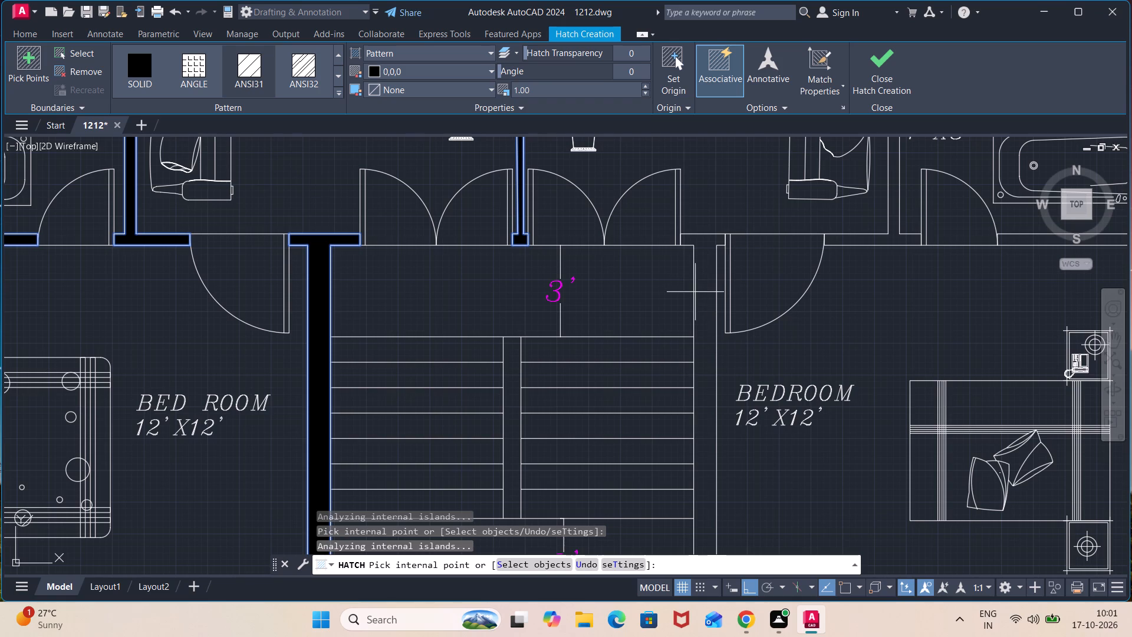
left_click(706, 292)
scroll(822, 306, "down", 1)
middle_click_drag(847, 298, 791, 257)
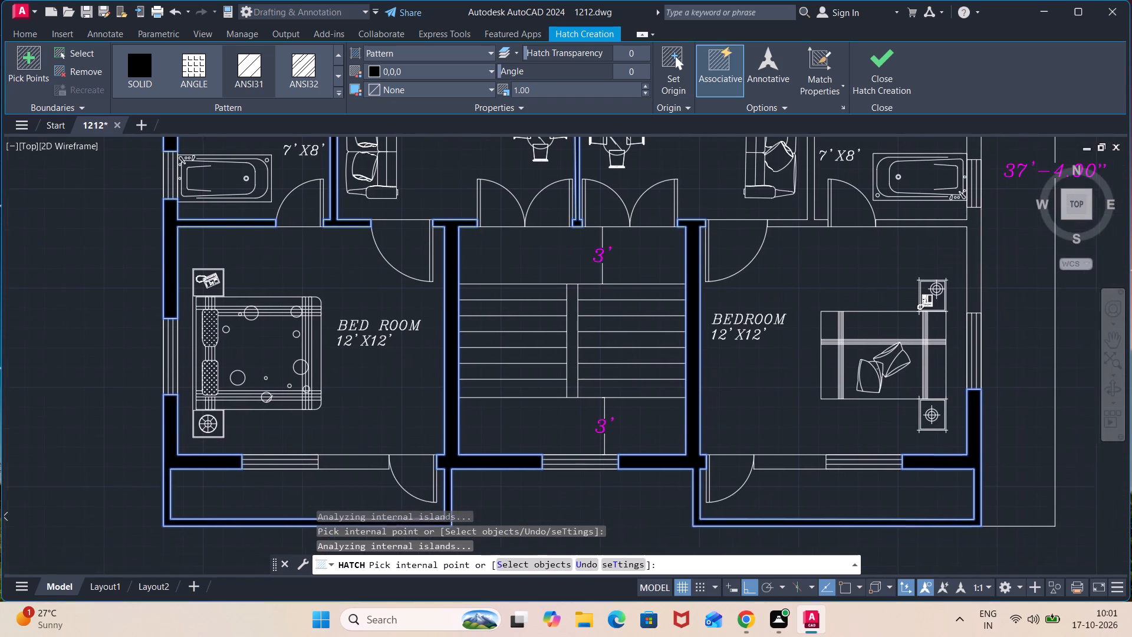
scroll(810, 227, "up", 1)
left_click(814, 218)
scroll(926, 270, "down", 1)
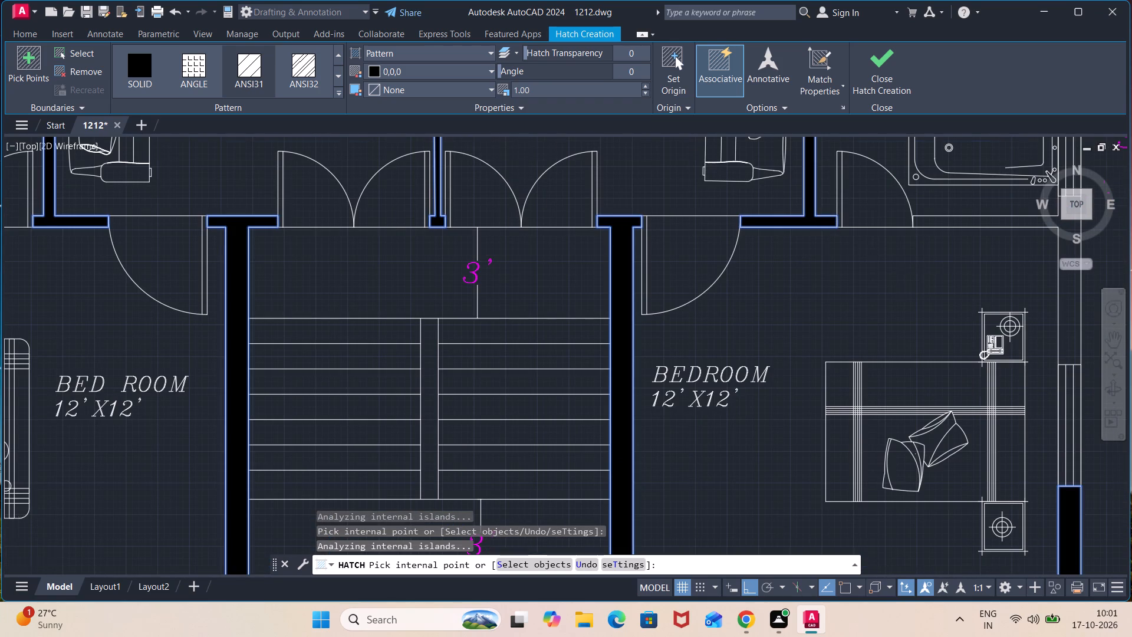
middle_click_drag(926, 270, 802, 291)
scroll(898, 284, "up", 1)
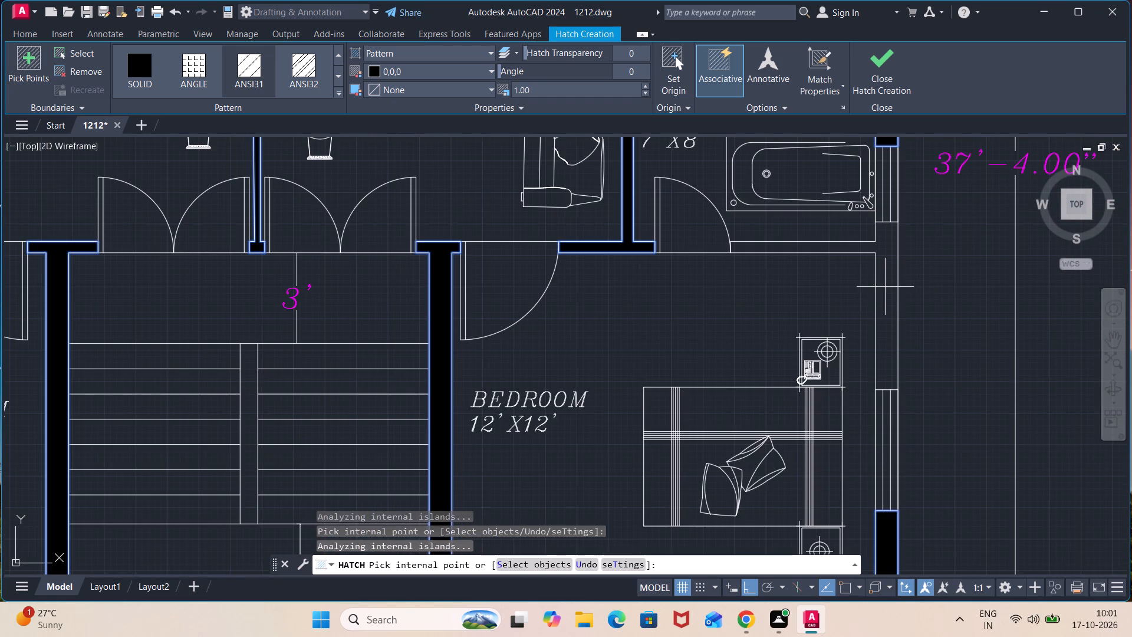
left_click(885, 287)
Fill the short wall pieces between window and balcony door in both lower 12'x12' bedrooms with the black hatch.
scroll(884, 287, "down", 2)
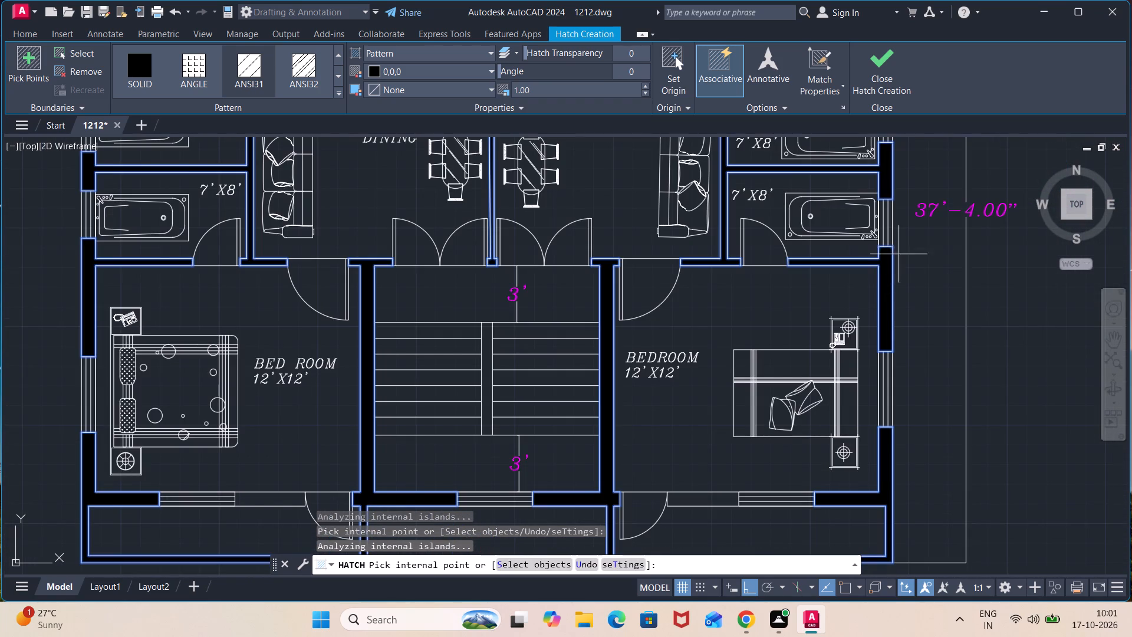
middle_click_drag(750, 333, 857, 217)
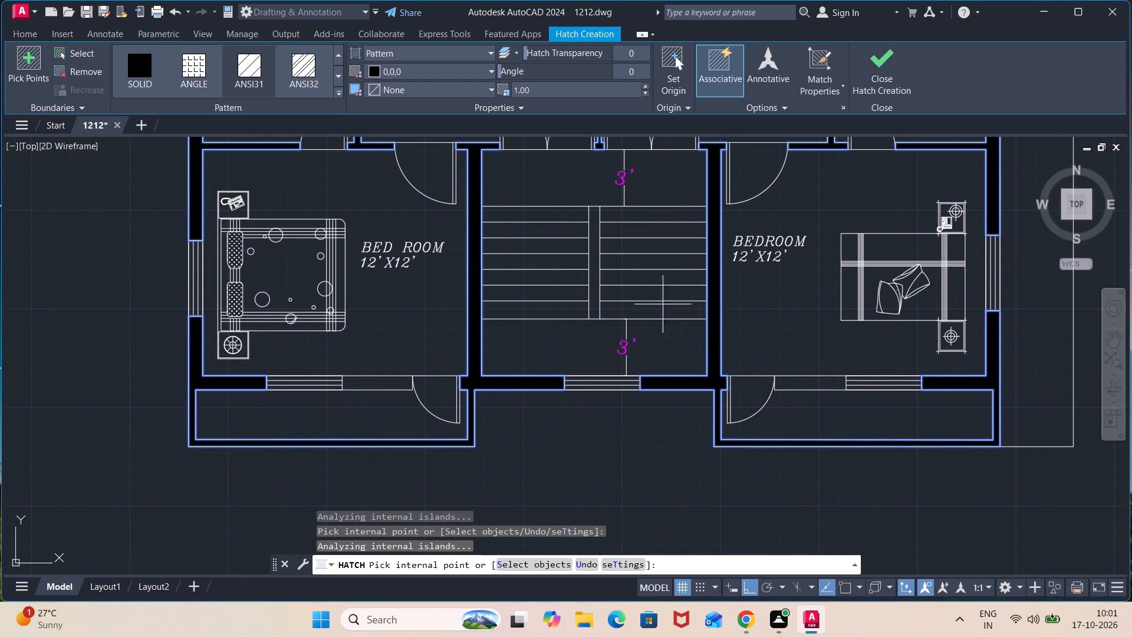
left_click(387, 382)
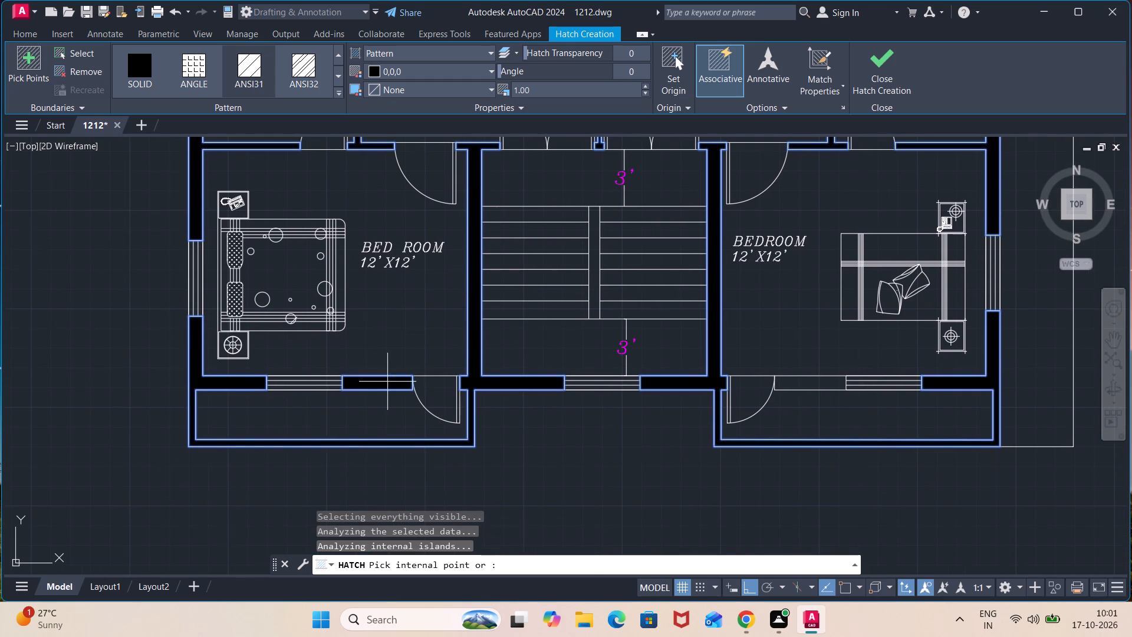
middle_click_drag(704, 346, 661, 441)
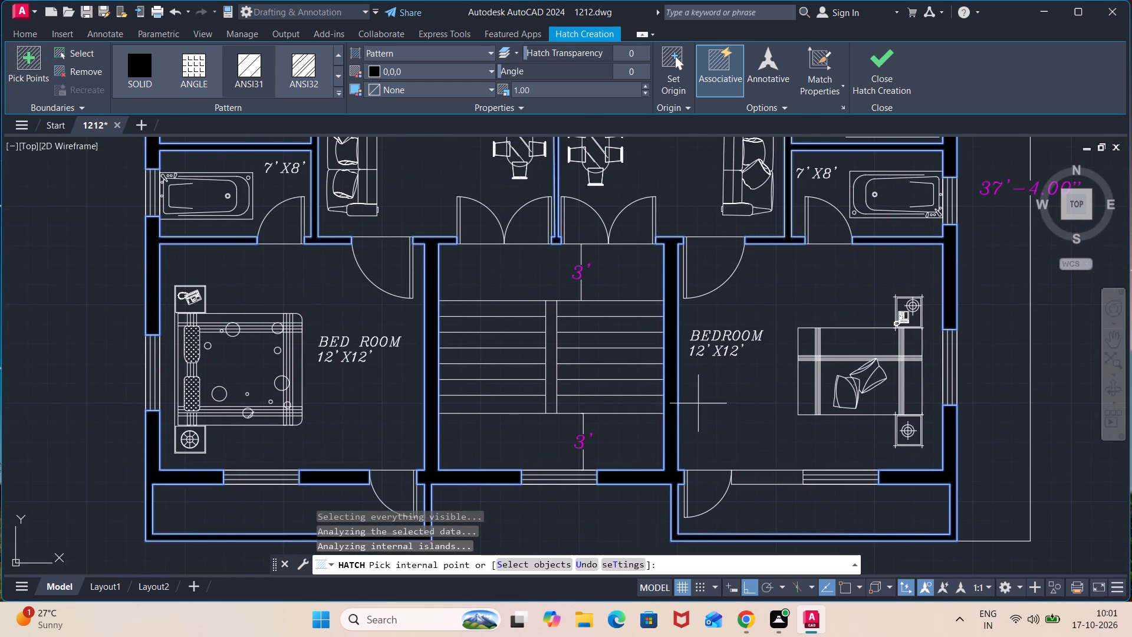
left_click(764, 473)
Fill the right apartment's upper bedroom walls, beside the bathroom and at the outer top corner, and finish the hatch.
middle_click_drag(787, 313, 705, 467)
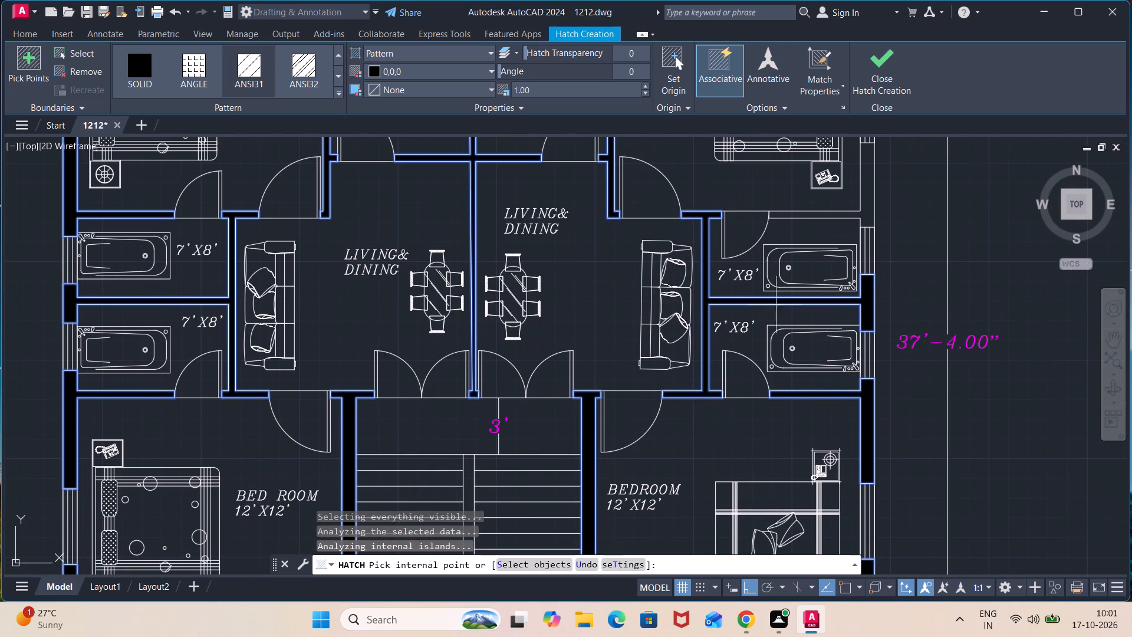
middle_click_drag(833, 219, 799, 281)
scroll(807, 275, "up", 1)
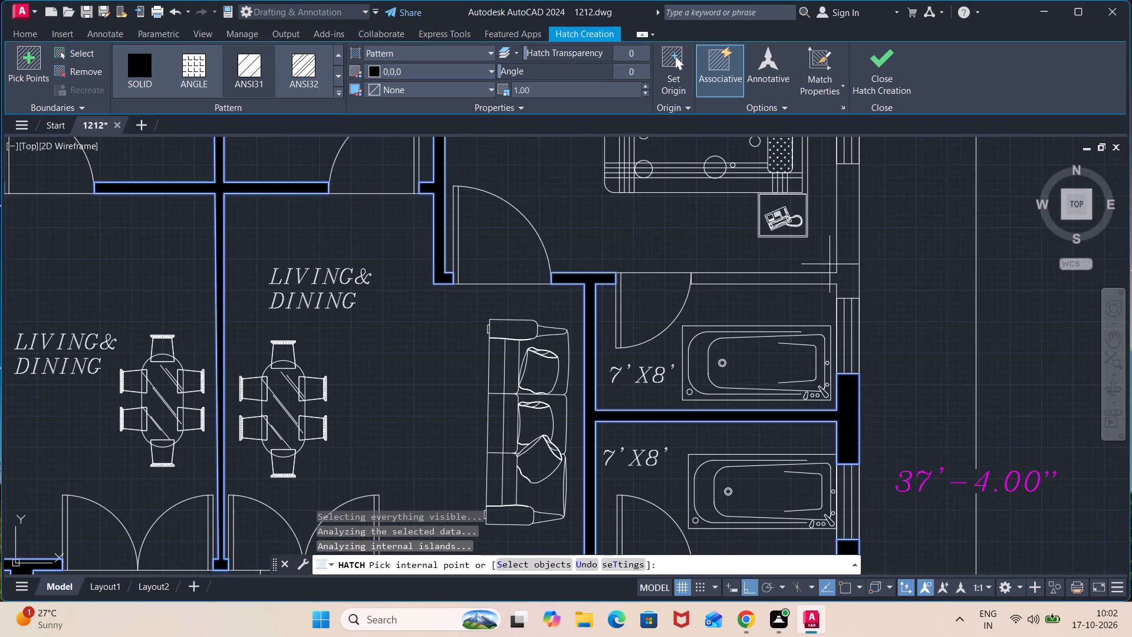
left_click(852, 249)
scroll(822, 243, "down", 1)
middle_click_drag(822, 243, 803, 389)
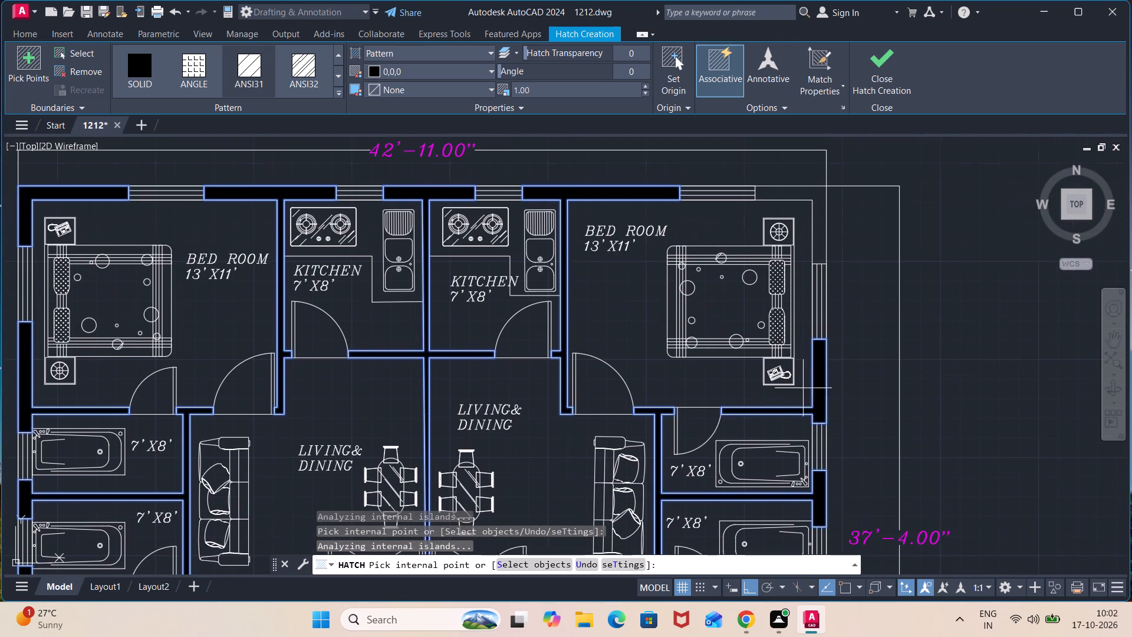
left_click(821, 226)
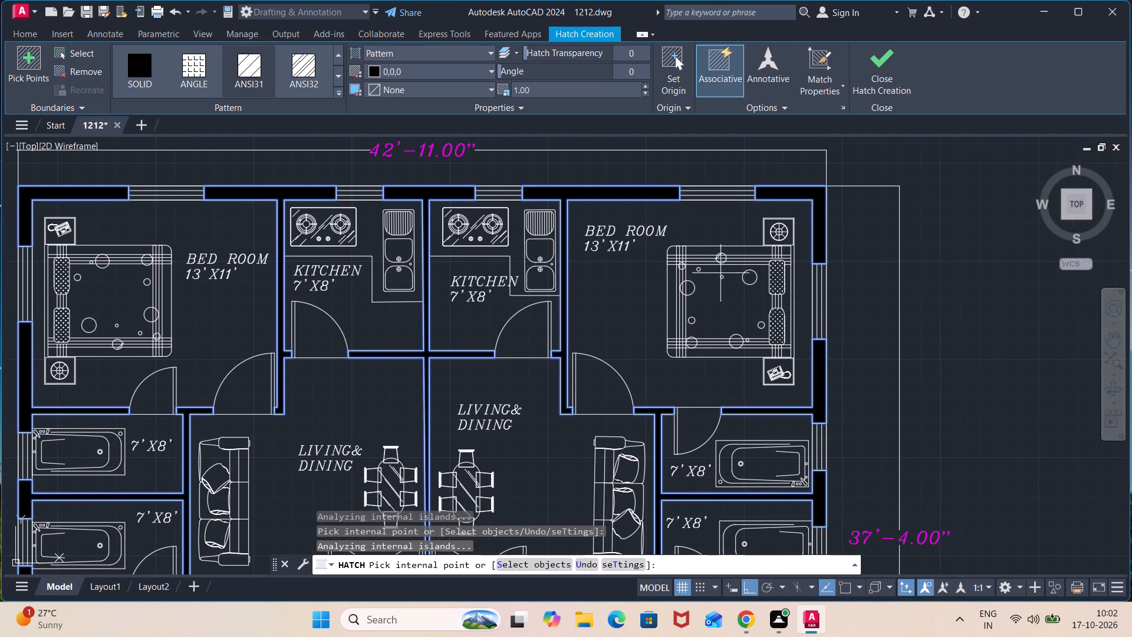
middle_click_drag(593, 331, 713, 147)
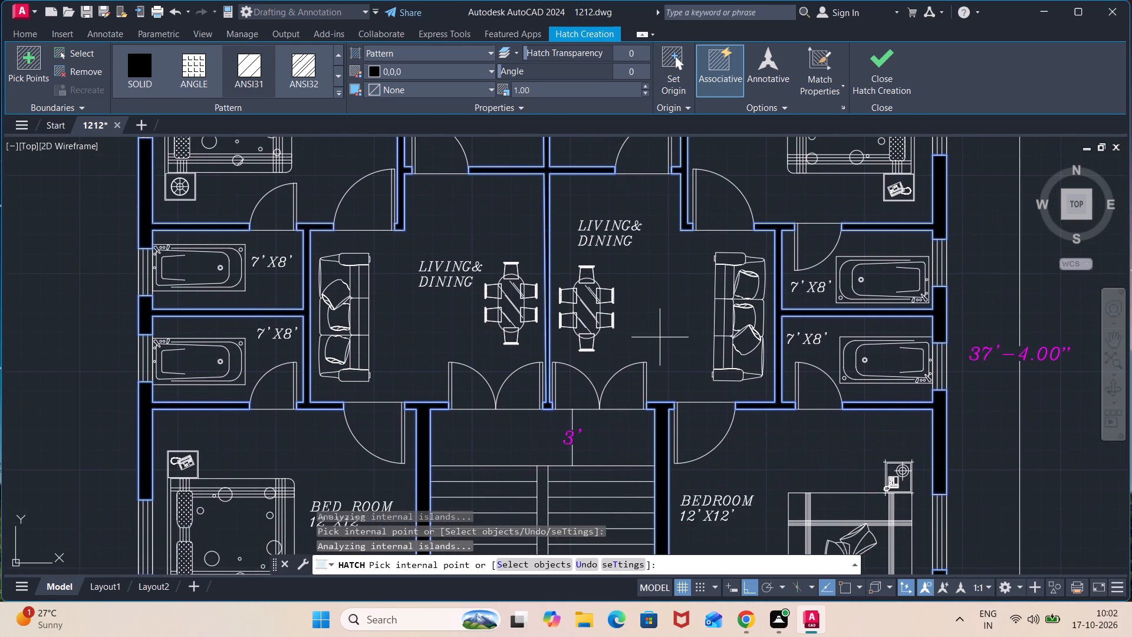
middle_click_drag(660, 337, 698, 224)
middle_click_drag(623, 401, 634, 218)
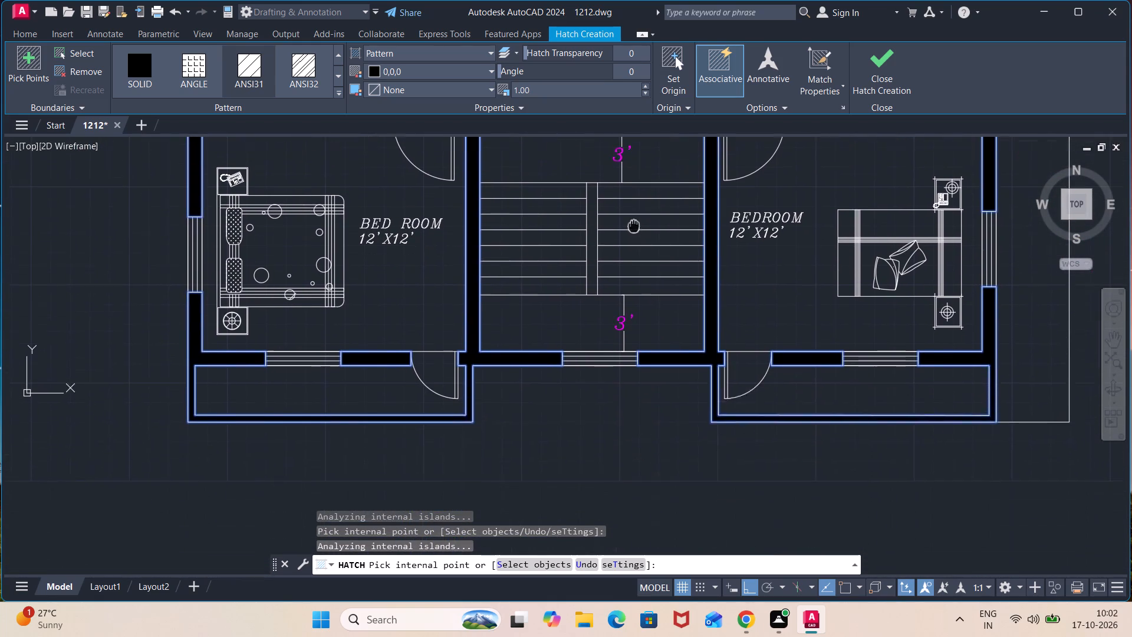
middle_click_drag(634, 218, 636, 195)
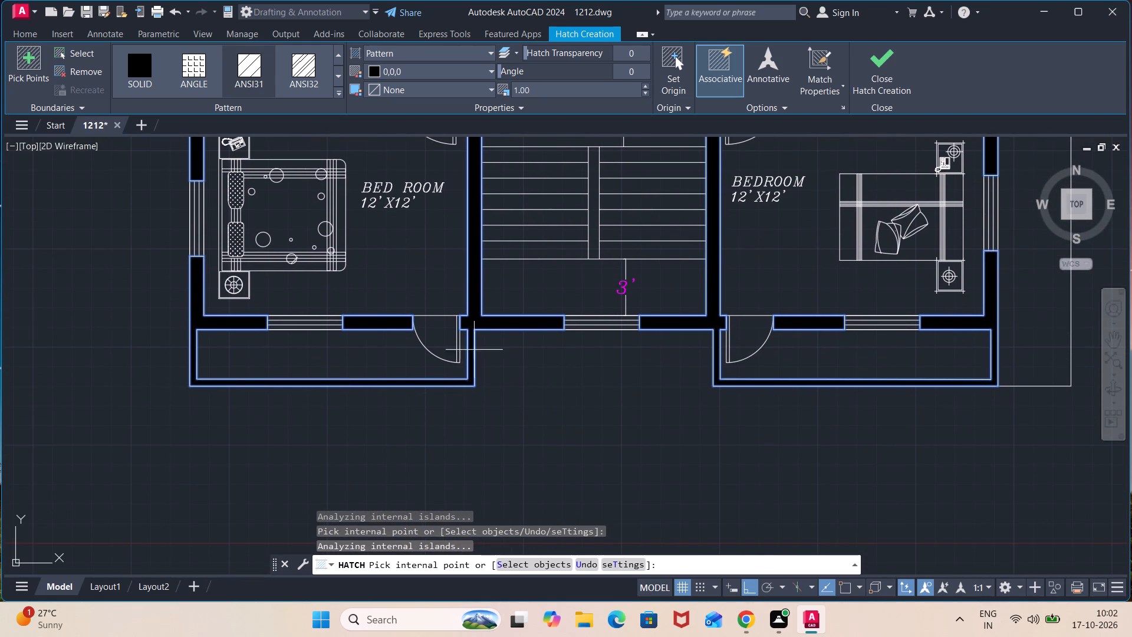
key("Escape")
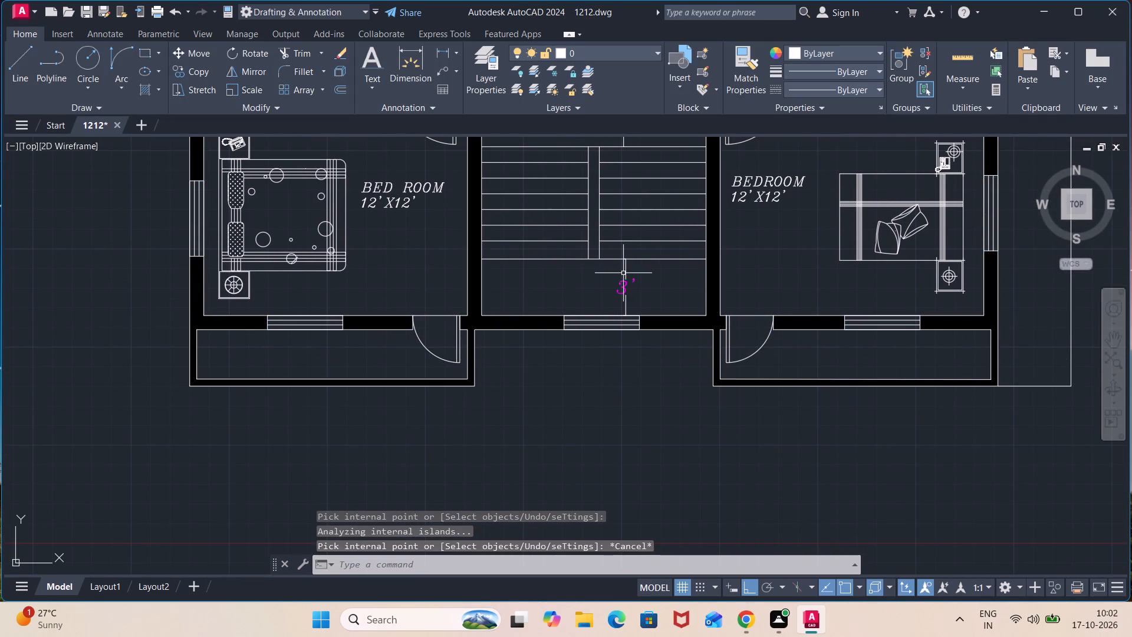
Examine the black wall hatching across the plan, from the staircase up to the living rooms and kitchens.
middle_click_drag(529, 282, 496, 466)
scroll(529, 282, "up", 1)
scroll(597, 177, "down", 2)
middle_click_drag(597, 177, 588, 331)
scroll(565, 172, "up", 1)
middle_click_drag(555, 226, 591, 369)
scroll(555, 226, "up", 1)
middle_click_drag(608, 222, 609, 222)
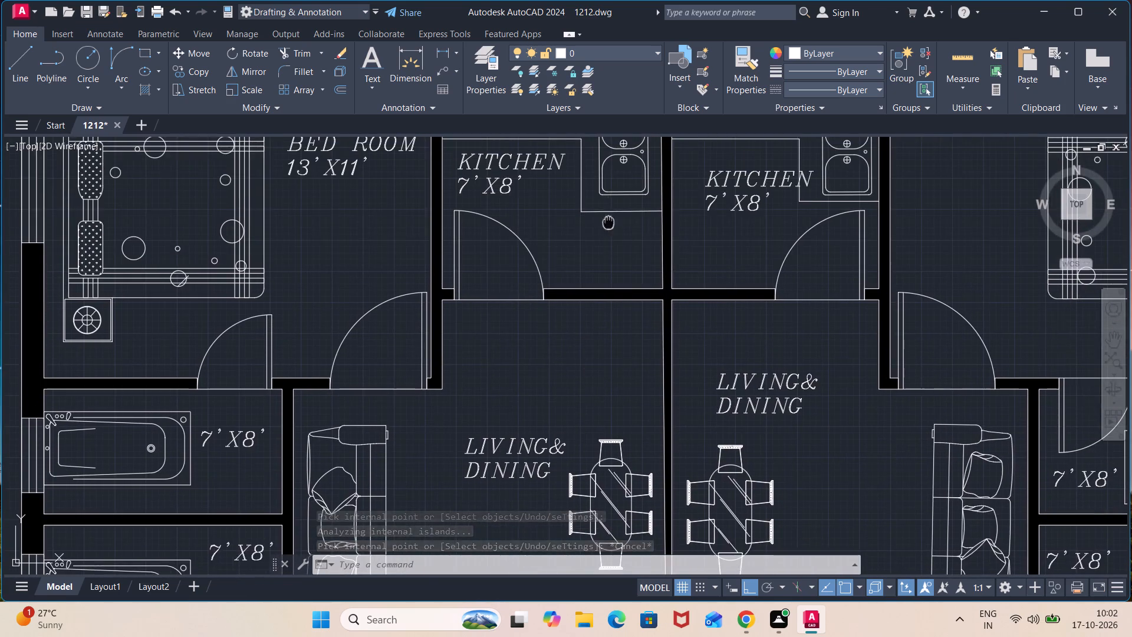
Hatch the top outer walls beside both kitchens and their connected partition walls with solid red 205,32,39.
middle_click_drag(609, 222, 646, 378)
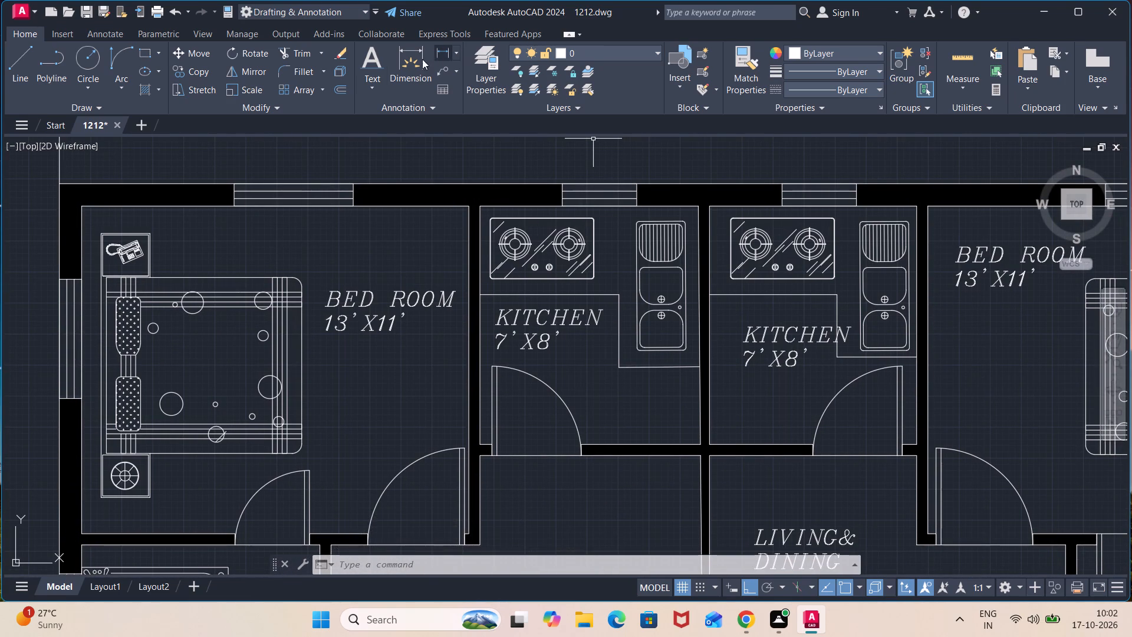
left_click(149, 91)
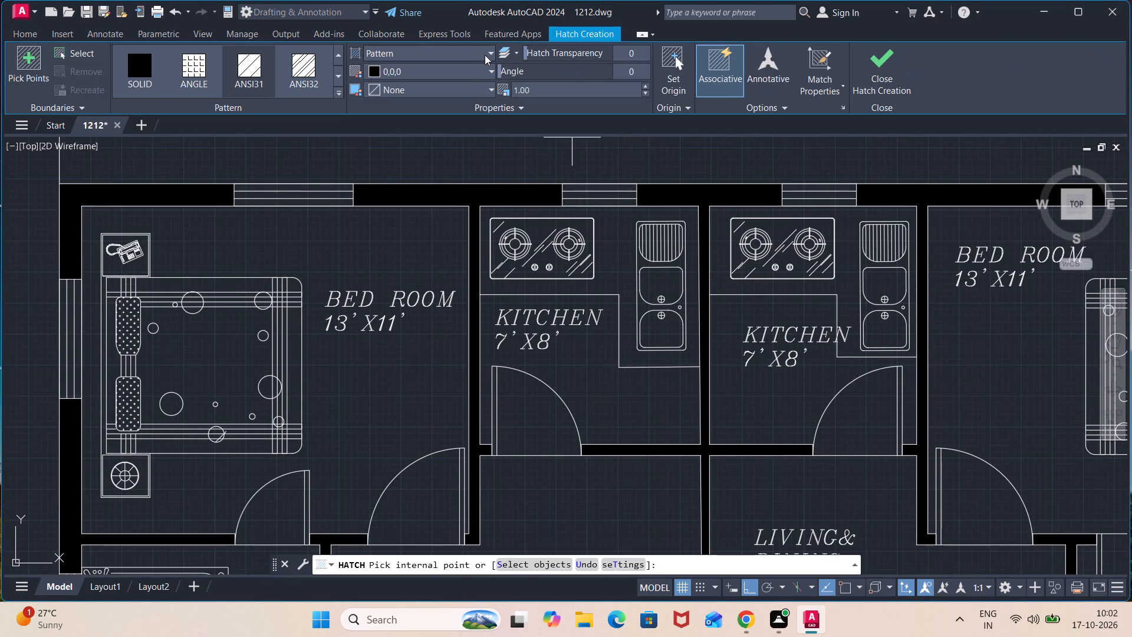
left_click(470, 67)
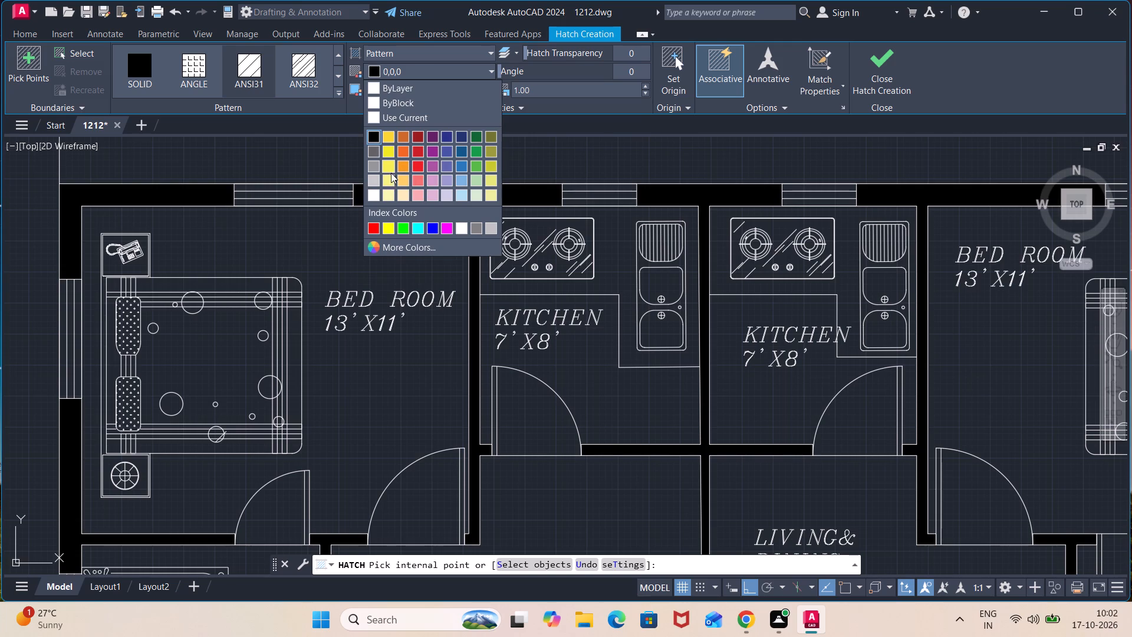
left_click(419, 150)
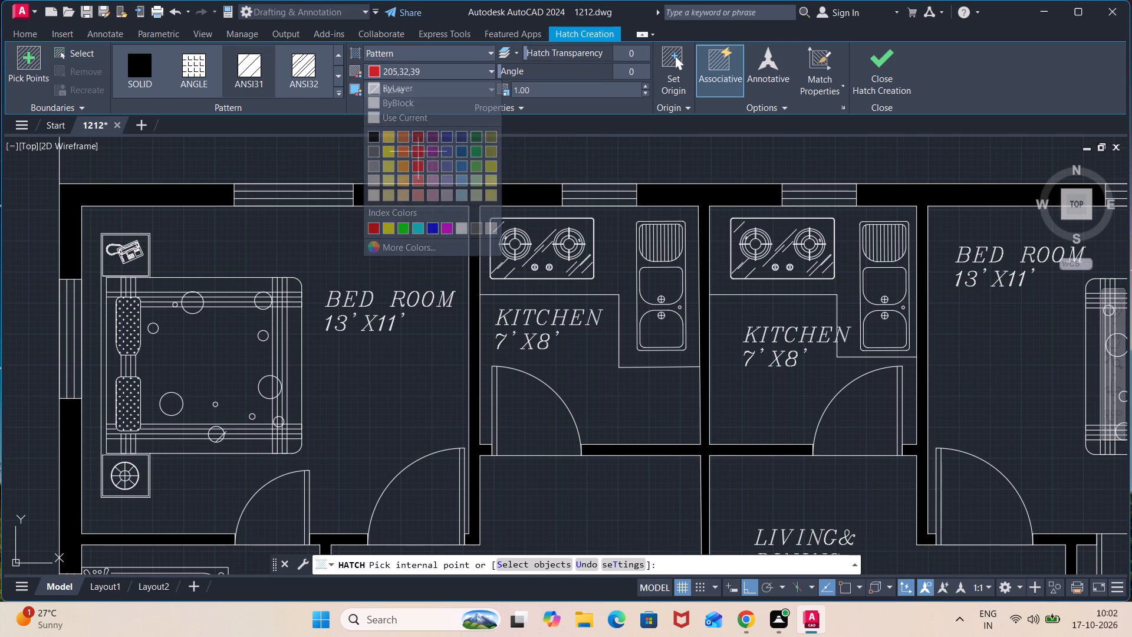
left_click(418, 194)
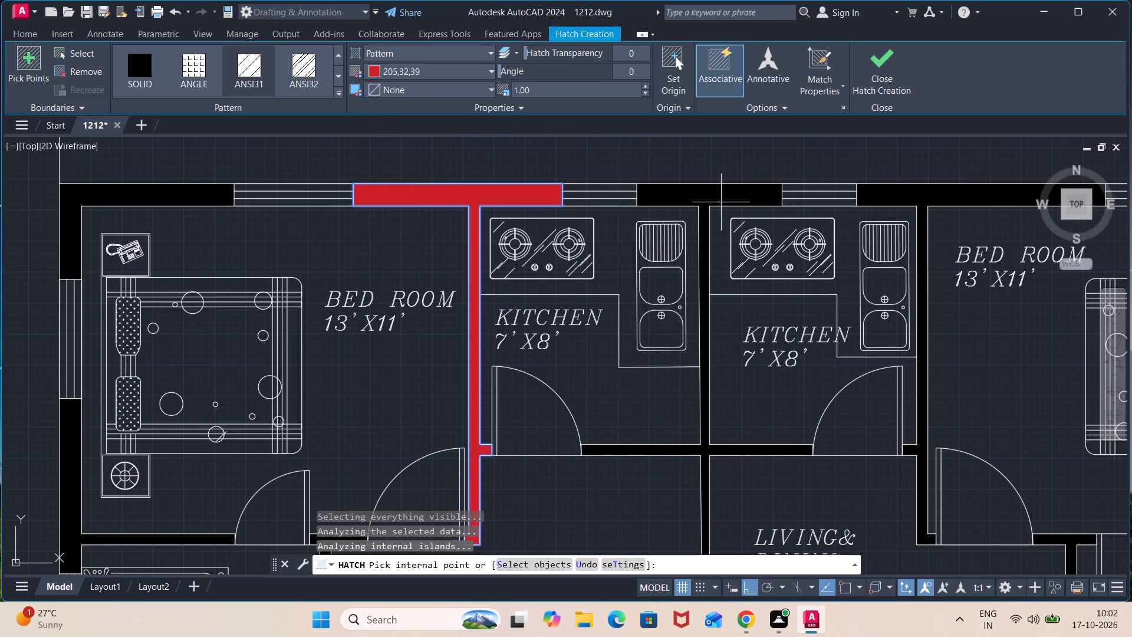
left_click(721, 202)
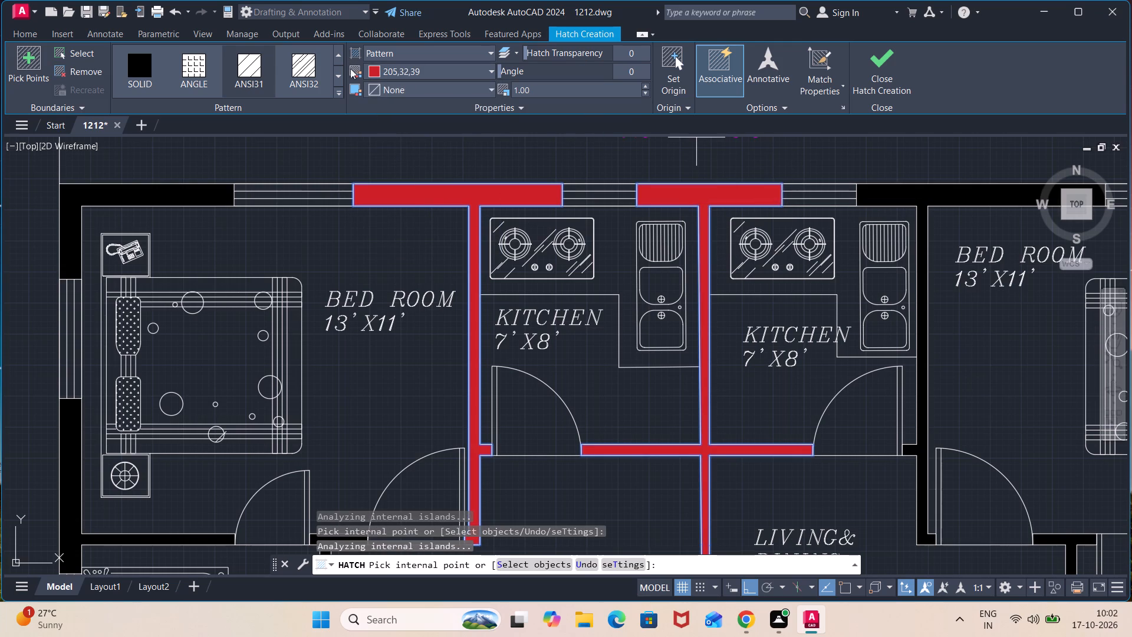
Change the hatch colour to grey 99,100,102 and fill the left apartment's outer, upper bedroom and bathroom walls.
left_click(374, 71)
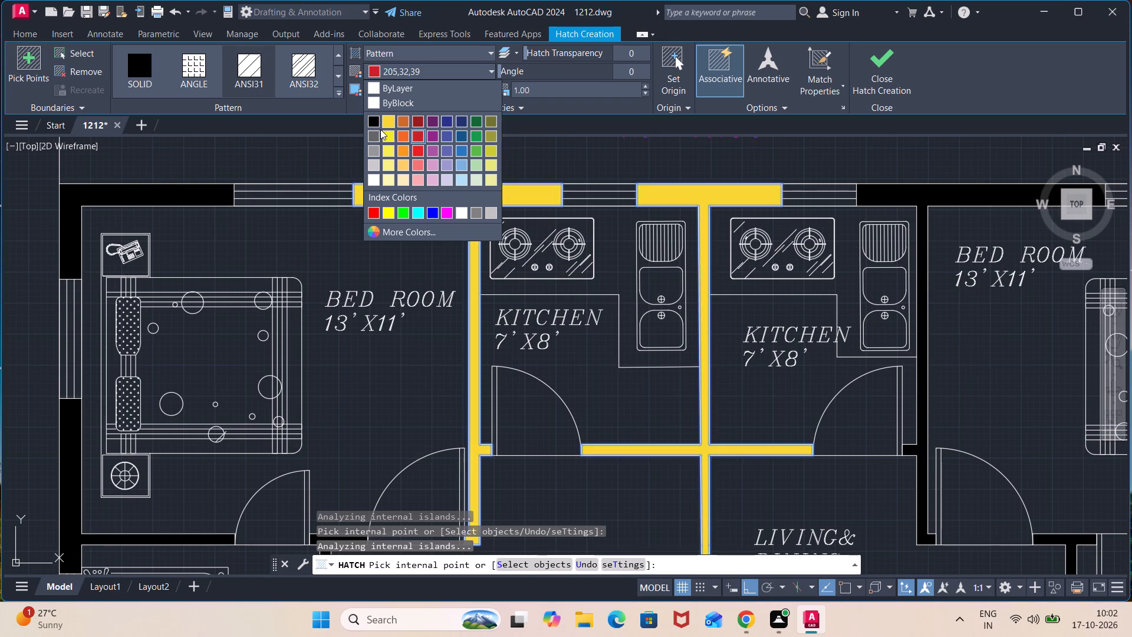
left_click(376, 137)
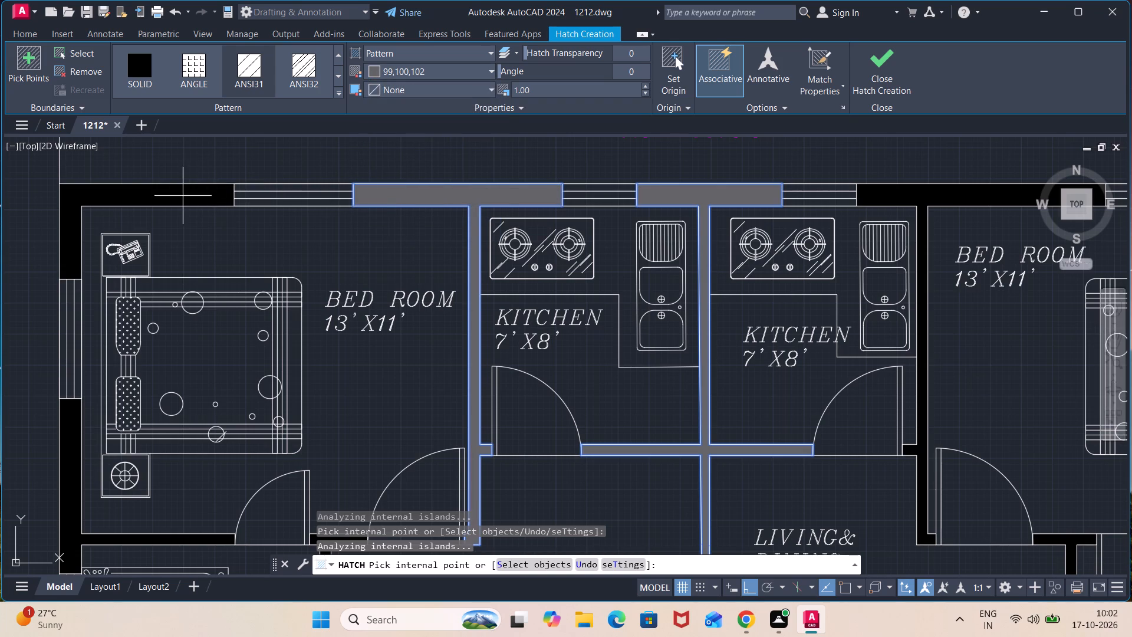
left_click(183, 196)
middle_click_drag(246, 272, 323, 131)
left_click(150, 297)
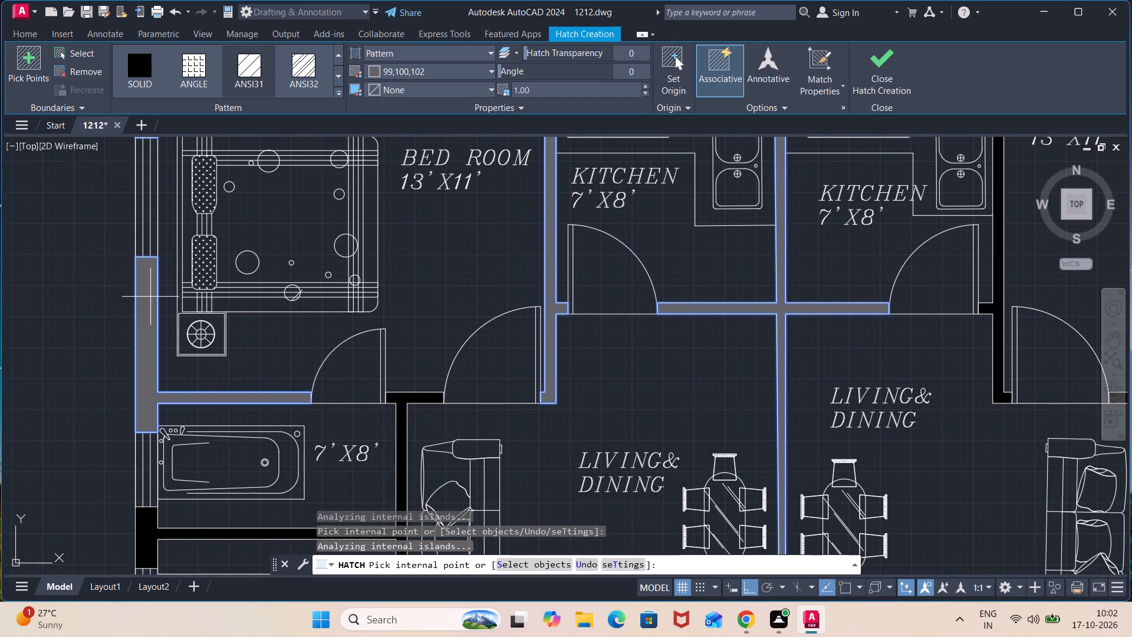
left_click(420, 393)
middle_click_drag(400, 439, 403, 336)
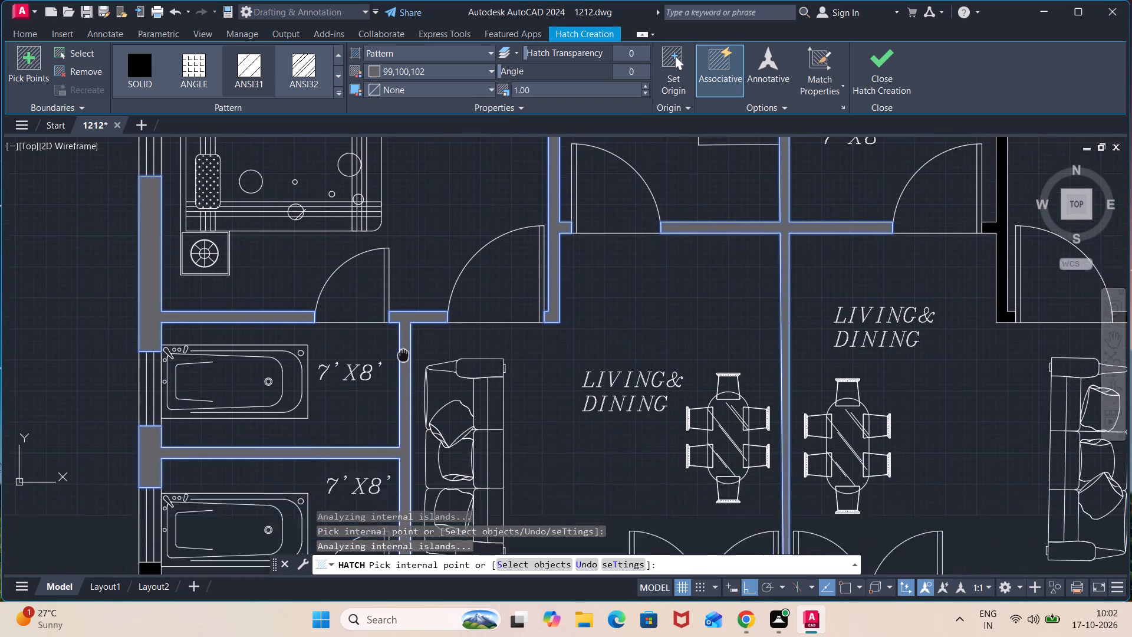
middle_click_drag(403, 336, 406, 203)
left_click(153, 434)
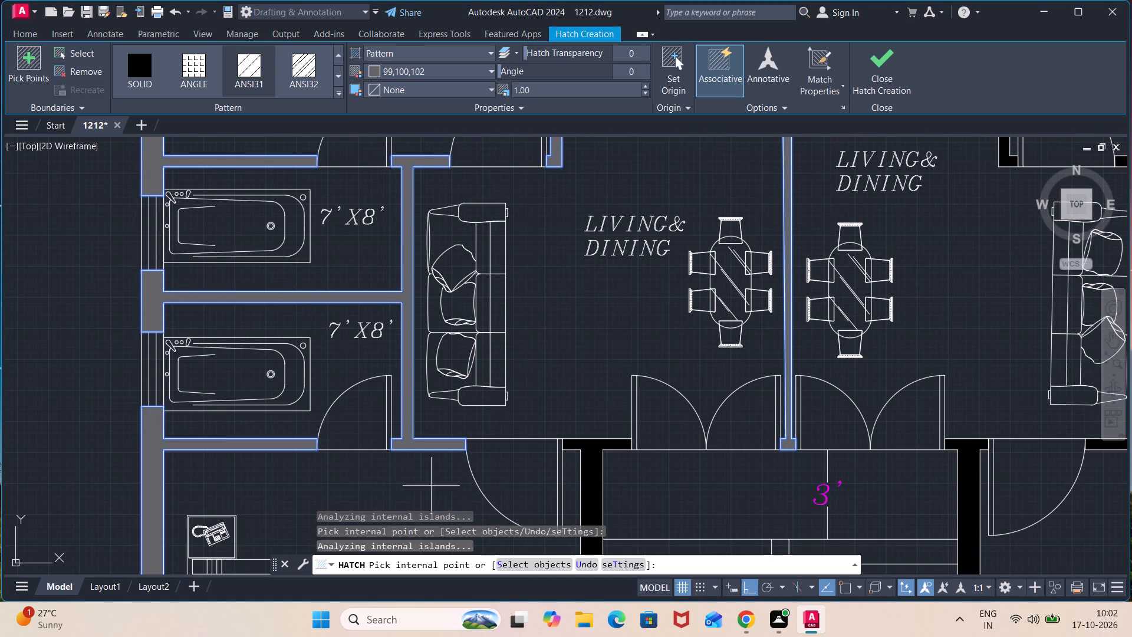
Fill both staircase side walls, the right apartment's living-bathroom wall, and the outer wall beside its lower bathroom and bedroom with the grey hatch.
left_click(597, 455)
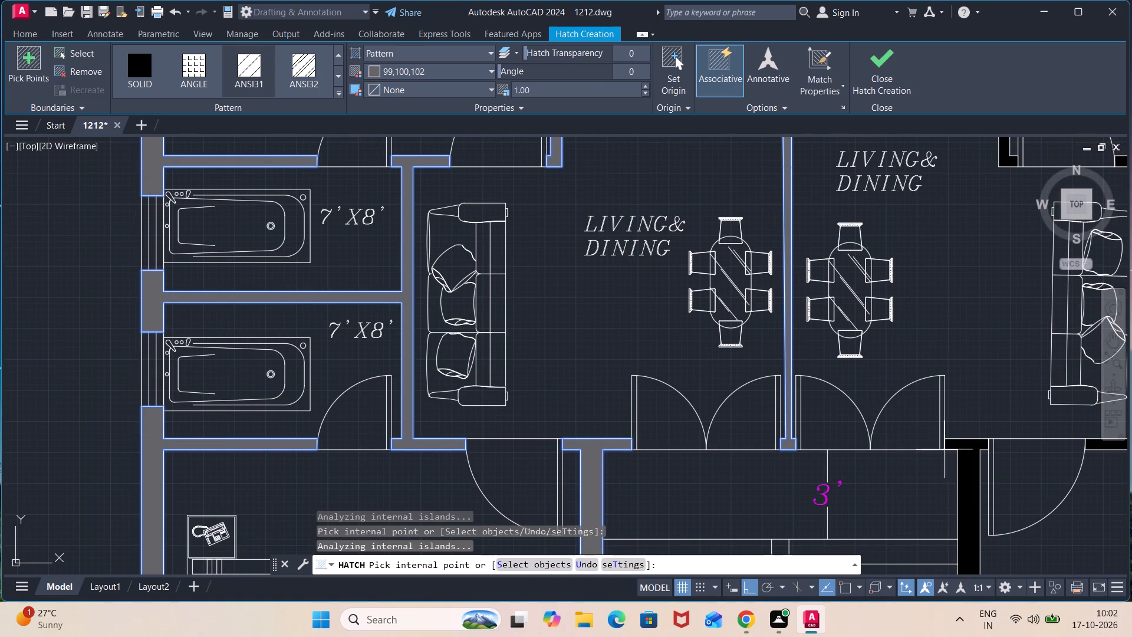
left_click(962, 443)
middle_click_drag(941, 471, 550, 289)
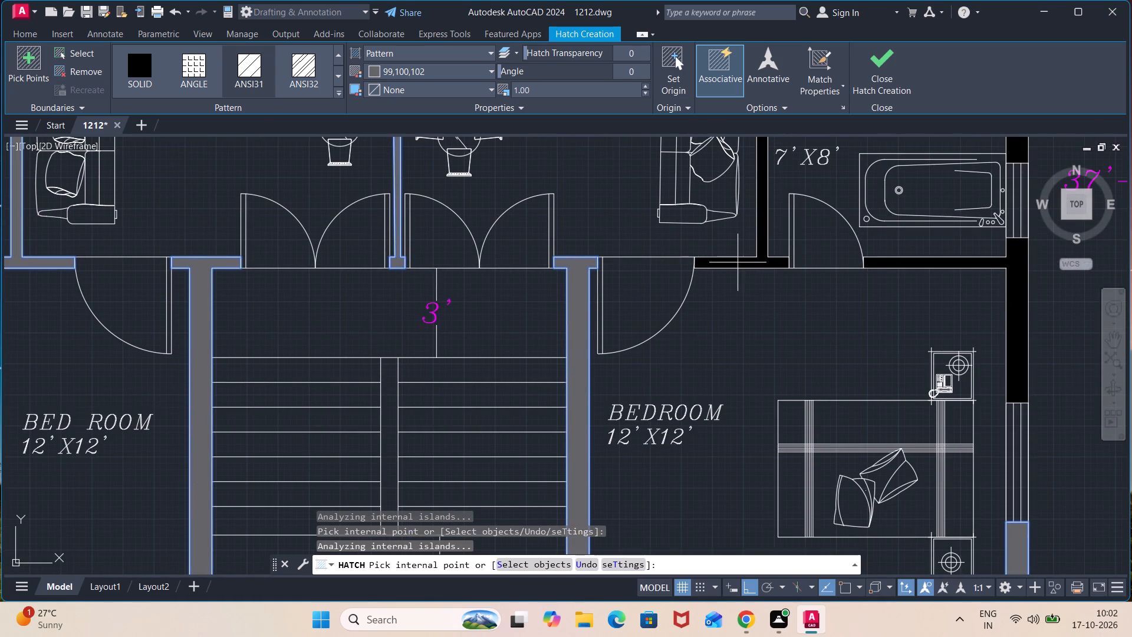
left_click(739, 262)
left_click(939, 262)
Fill the short wall pieces between window and balcony door in both lower 12'x12' bedrooms with the grey hatch.
middle_click_drag(916, 326, 851, 153)
left_click(682, 461)
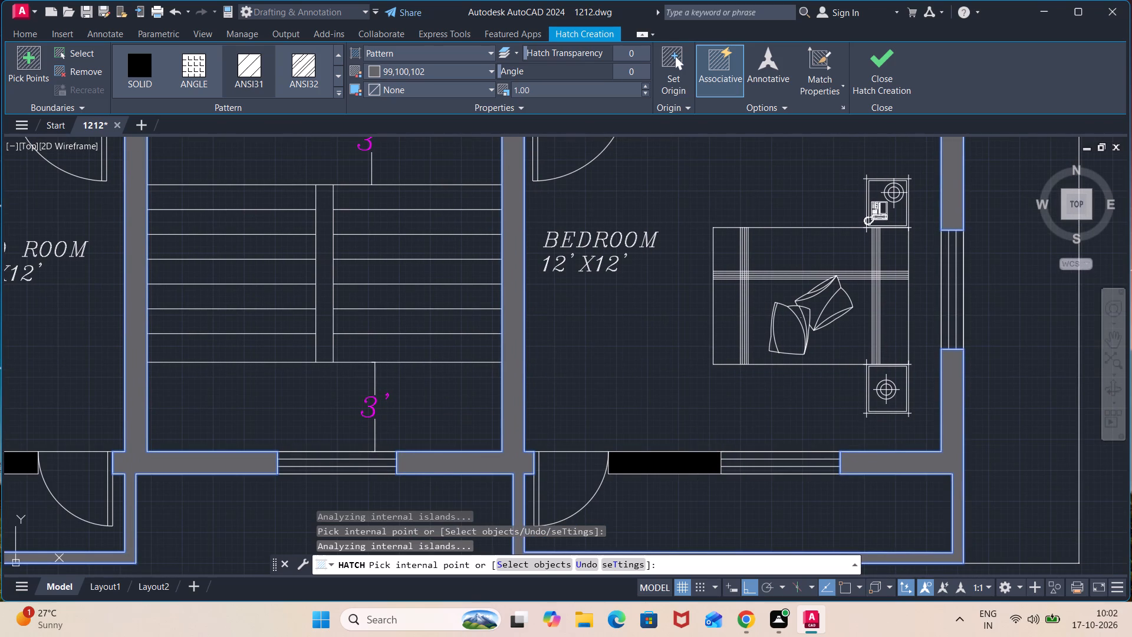
scroll(657, 419, "down", 2)
middle_click_drag(657, 419, 717, 470)
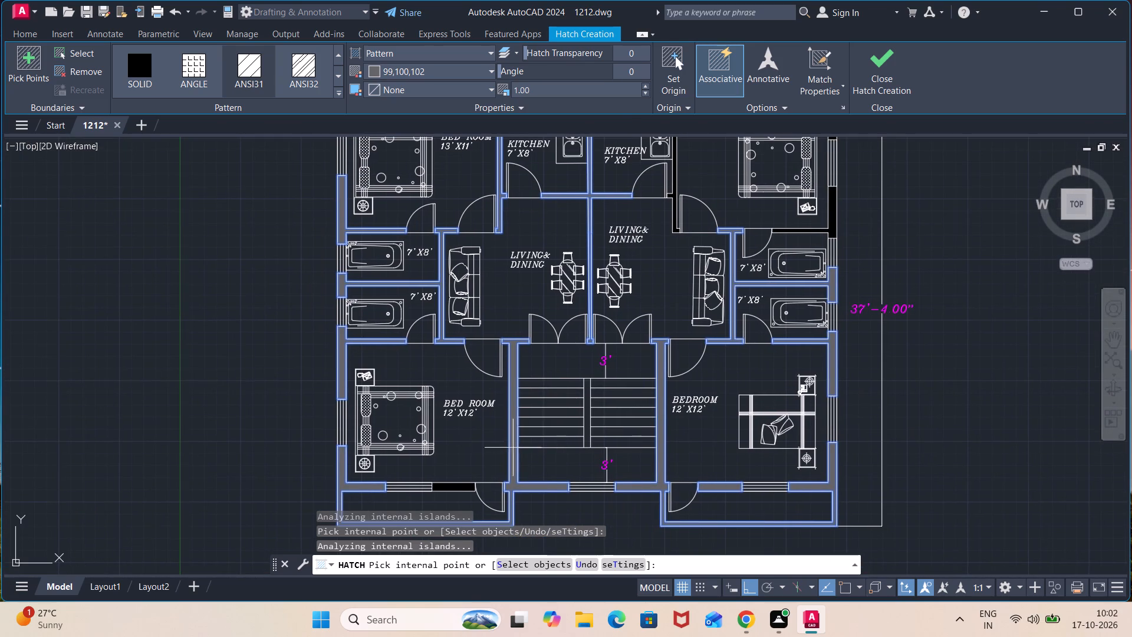
scroll(456, 487, "up", 2)
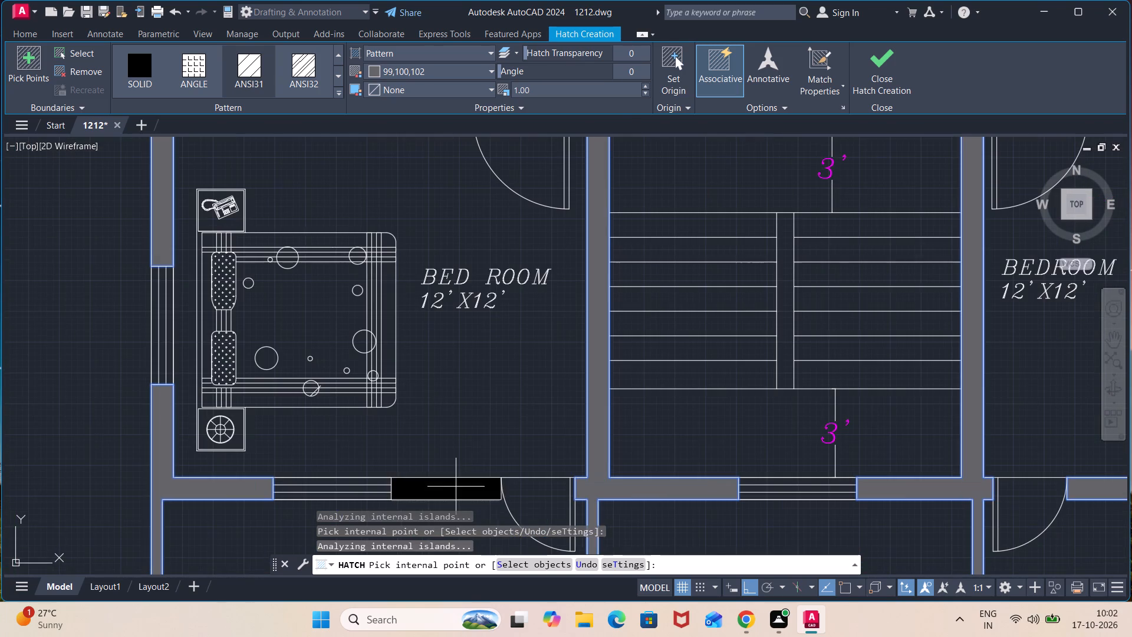
left_click(456, 487)
Fill the right apartment's upper bedroom walls, at the kitchen side, outer top corner and beside the bathroom, and finish the grey hatch.
scroll(518, 381, "down", 2)
middle_click_drag(519, 379, 507, 482)
middle_click_drag(610, 248, 610, 278)
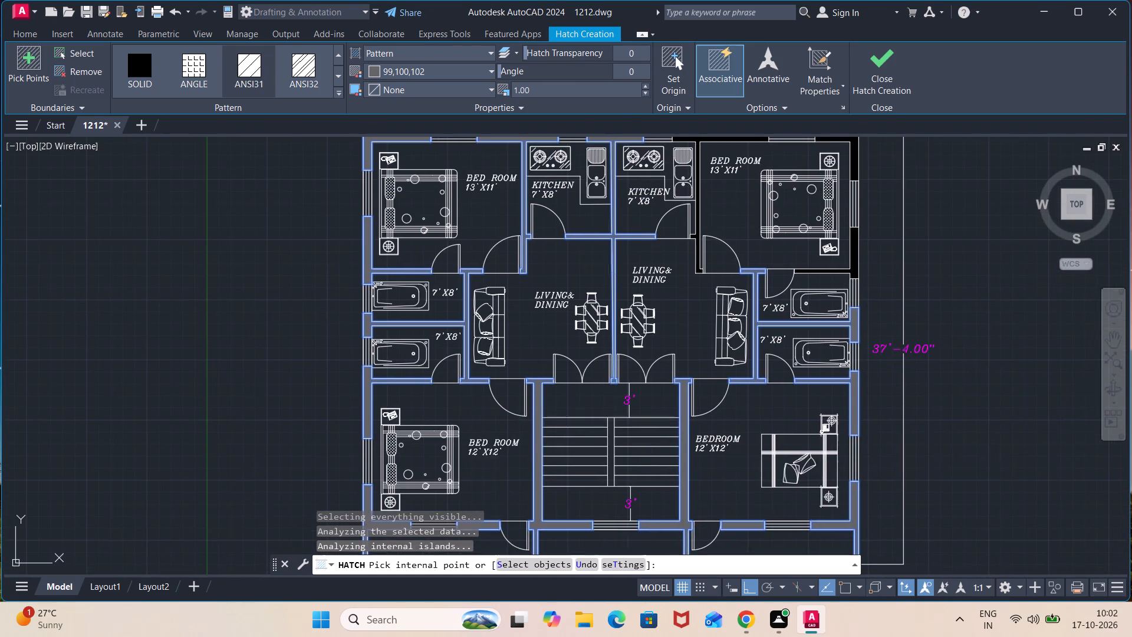
middle_click_drag(610, 278, 587, 354)
scroll(719, 249, "up", 2)
left_click(725, 237)
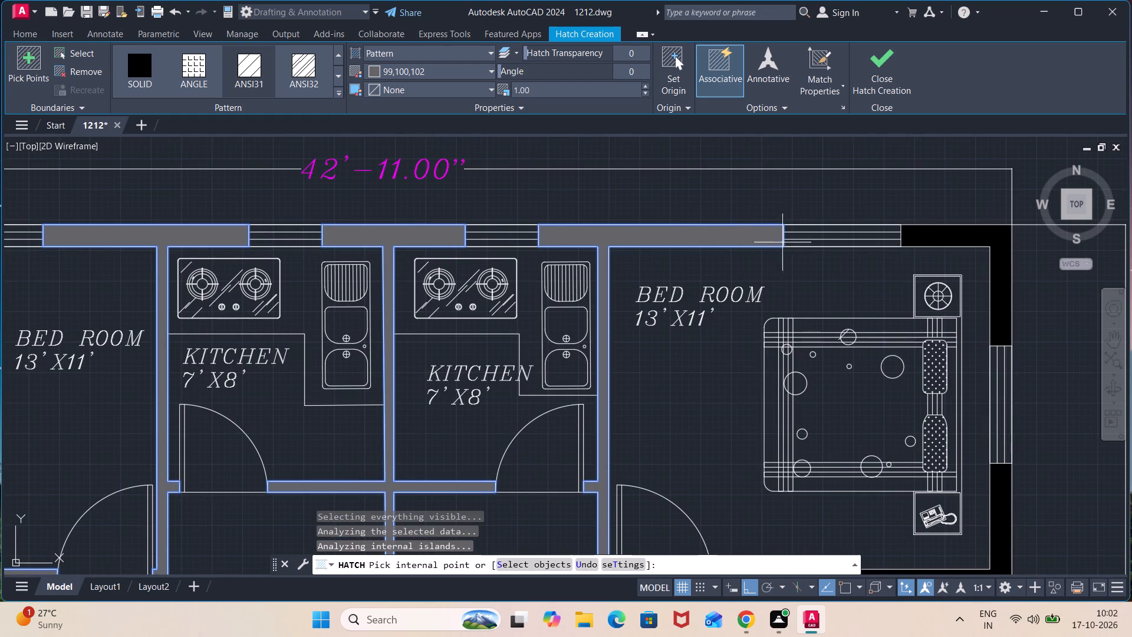
left_click(930, 237)
scroll(1009, 459, "down", 1)
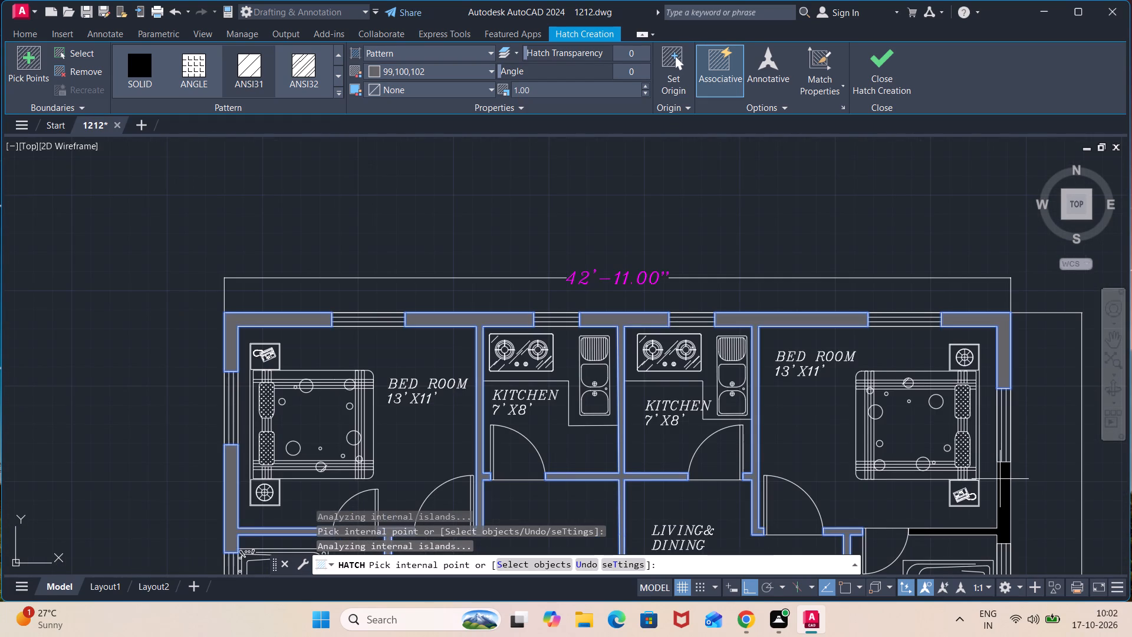
left_click(1000, 479)
middle_click_drag(1001, 479, 860, 250)
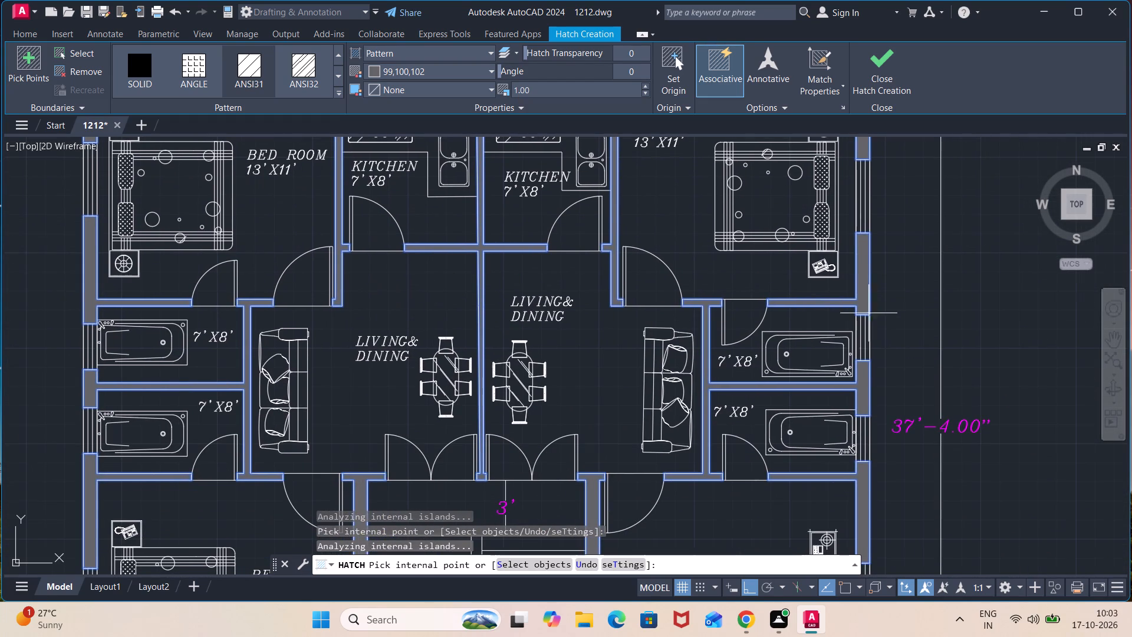
key("Escape")
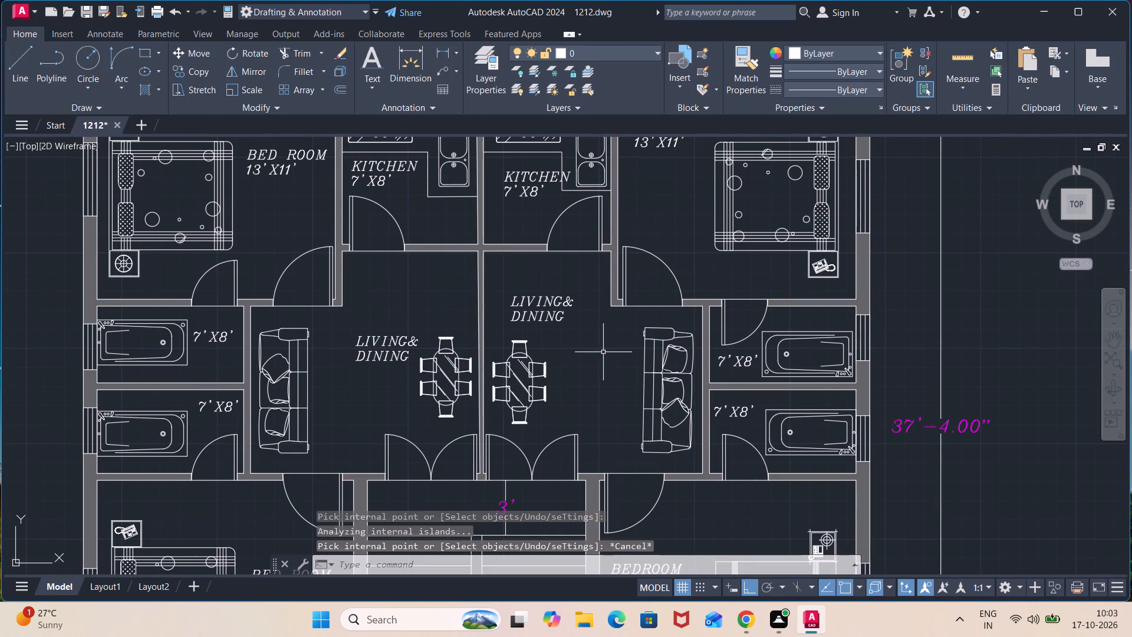
Save the floor plan drawing with the grey wall hatching.
scroll(593, 356, "down", 1)
middle_click_drag(593, 356, 616, 189)
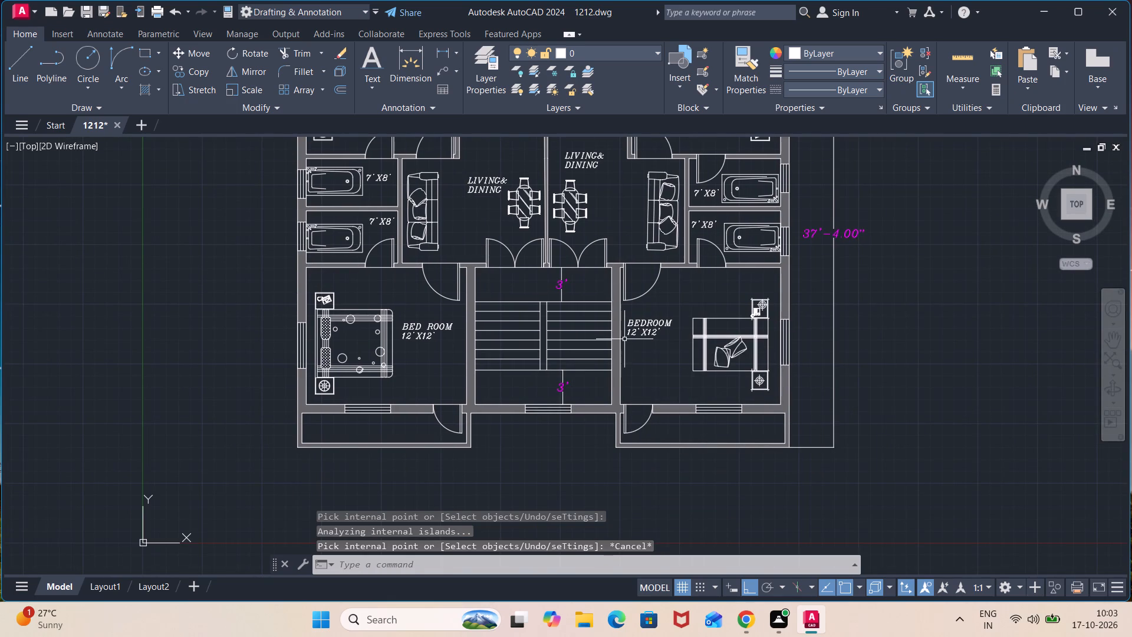
key("ctrl+s")
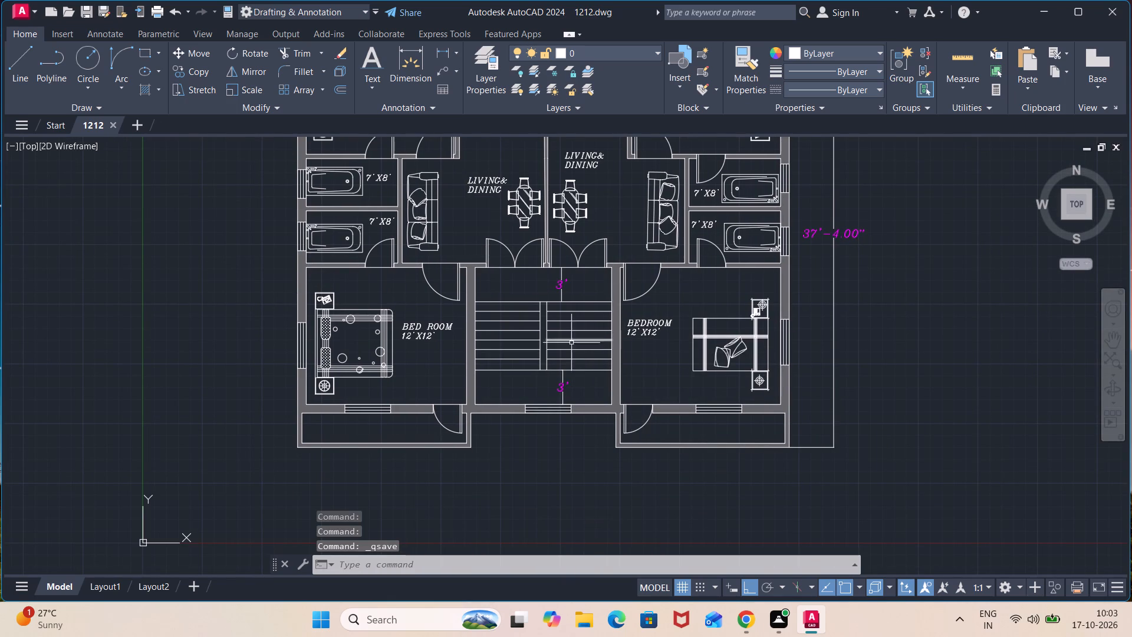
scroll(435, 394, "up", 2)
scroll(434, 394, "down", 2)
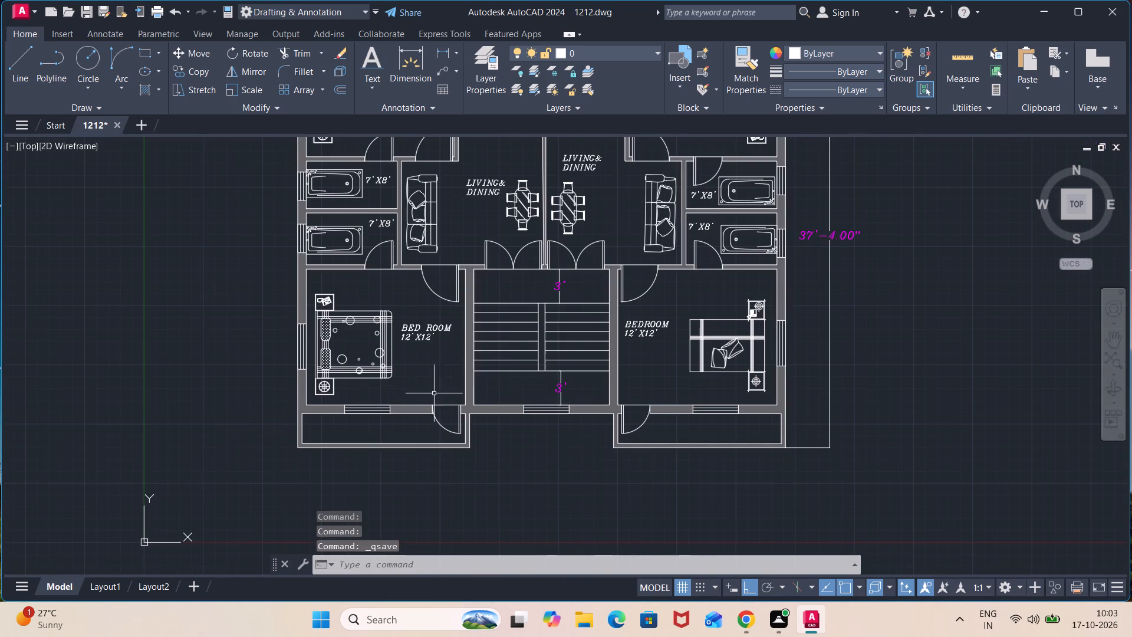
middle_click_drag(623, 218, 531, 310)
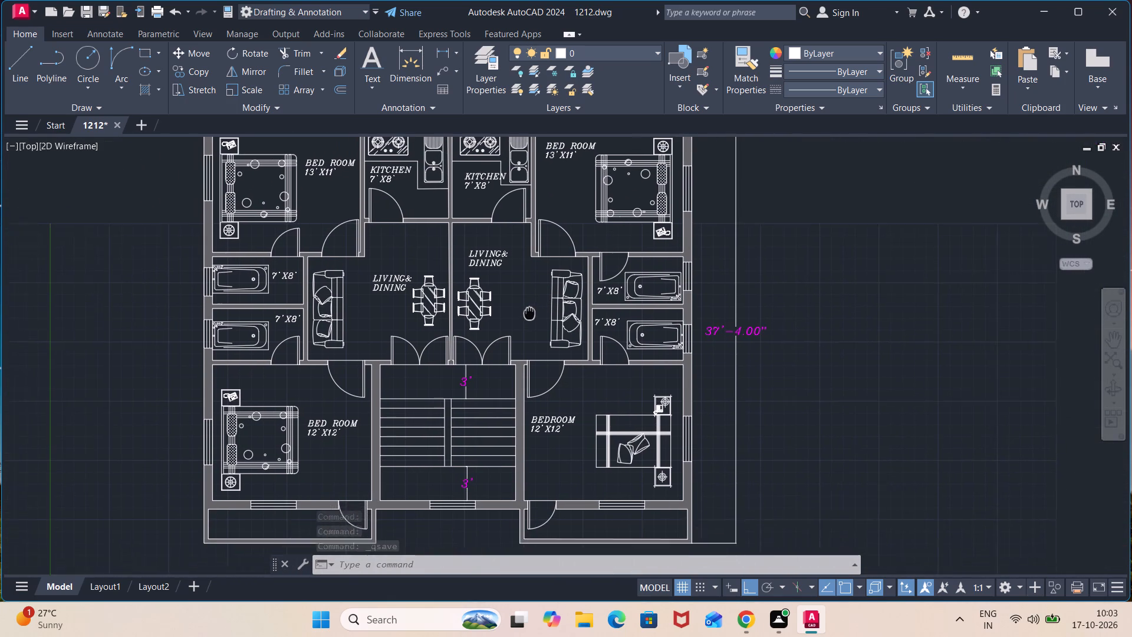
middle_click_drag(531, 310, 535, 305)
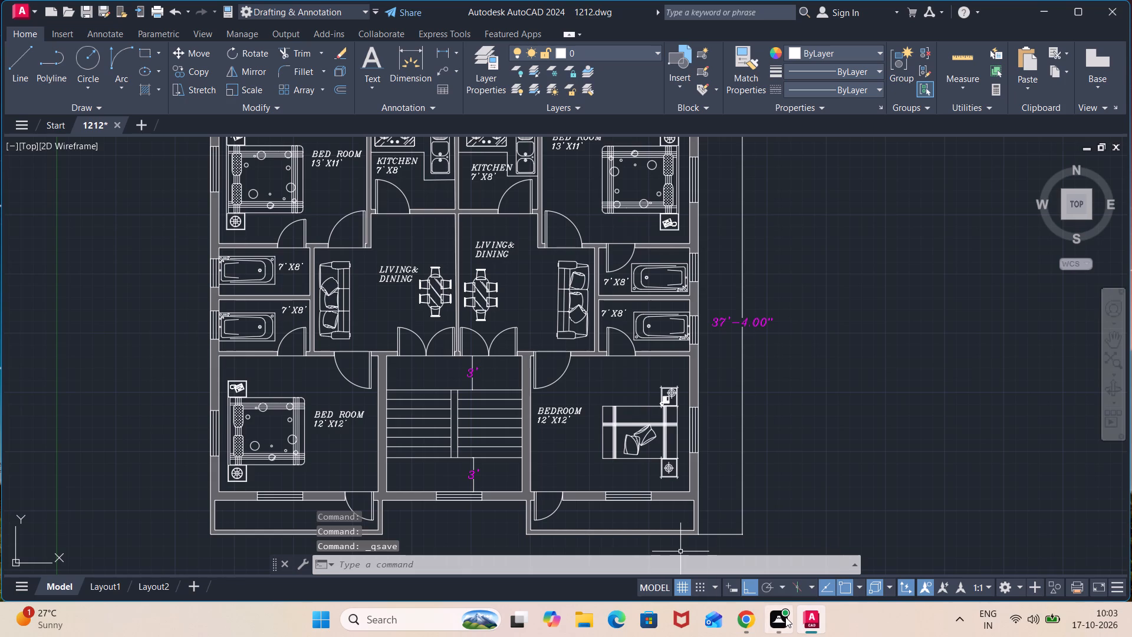